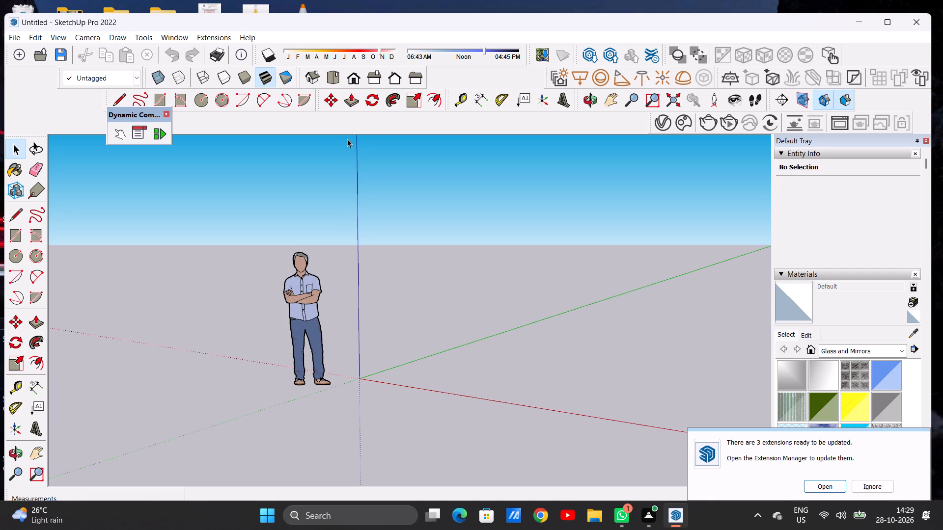
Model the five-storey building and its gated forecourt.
In top view, draw a rectangle about 27' 5" by 18' 6 5/8" on the ground plane, beside the origin.
left_click(325, 75)
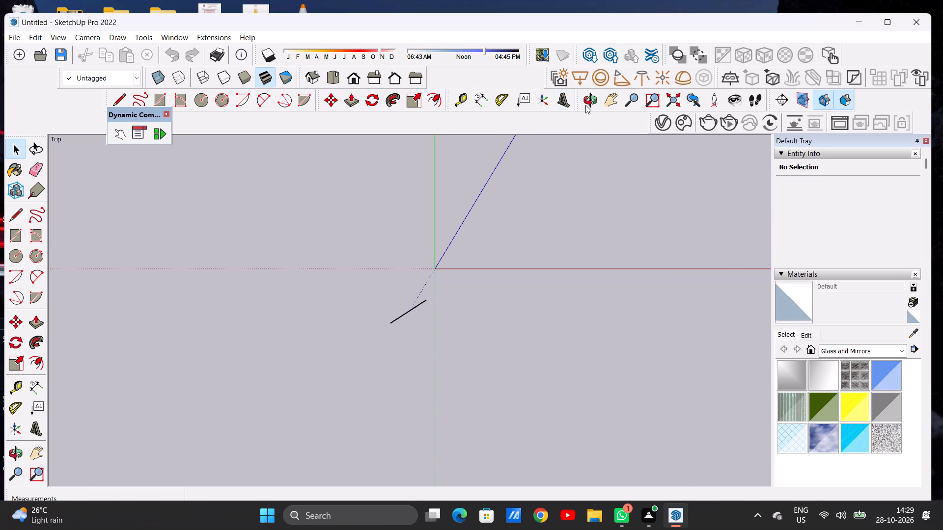
left_click(606, 100)
left_click_drag(626, 207, 397, 290)
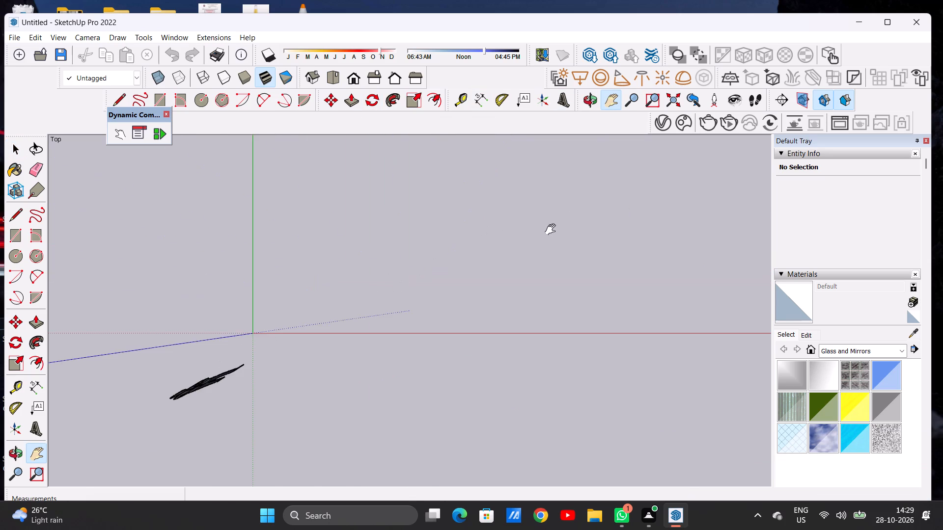
left_click_drag(553, 230, 405, 320)
left_click_drag(501, 248, 455, 309)
key("space")
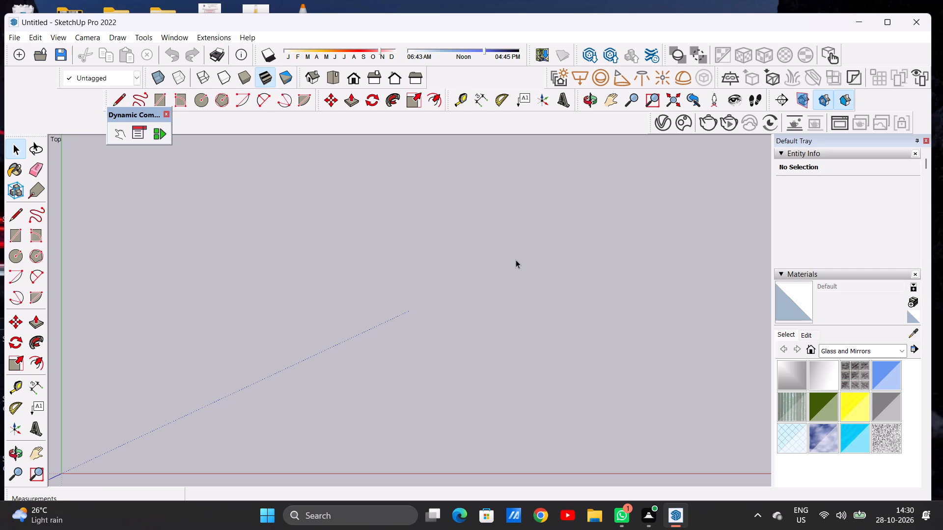
scroll(506, 264, "down", 10)
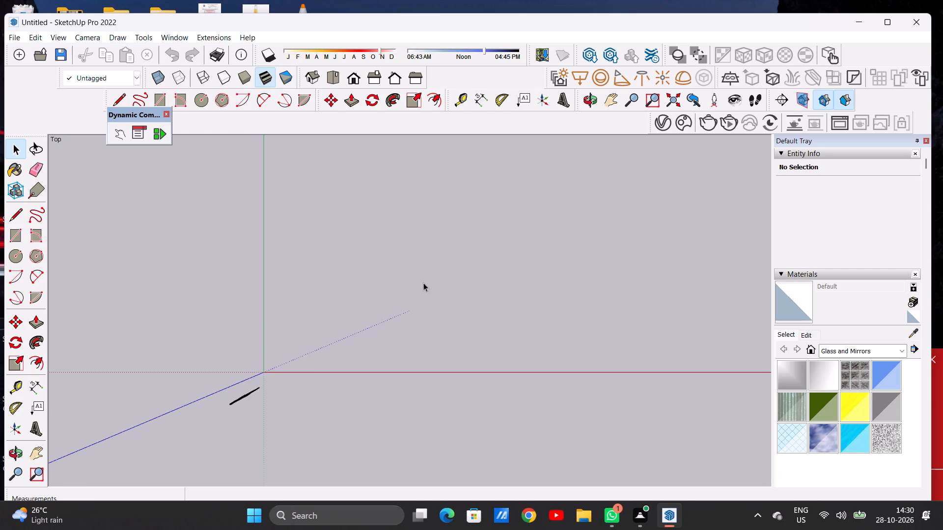
scroll(692, 255, "up", 6)
scroll(687, 256, "down", 5)
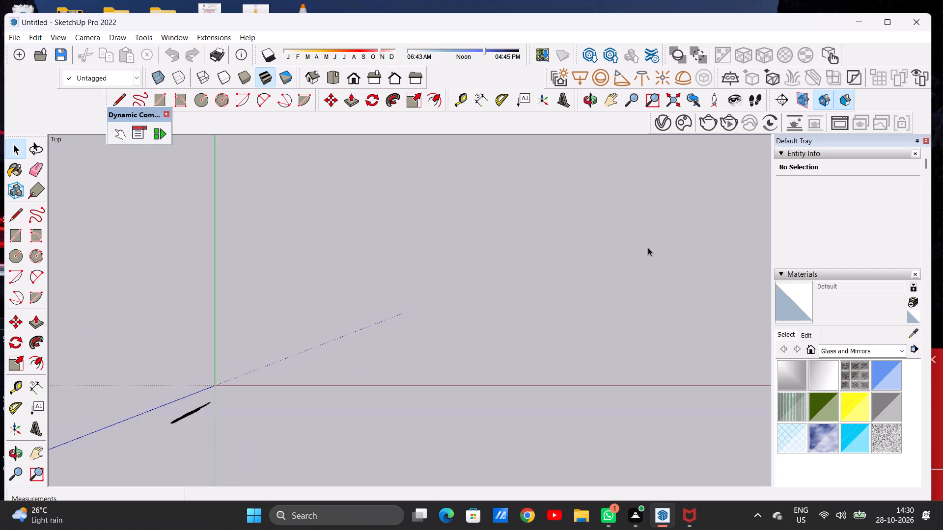
scroll(654, 230, "up", 4)
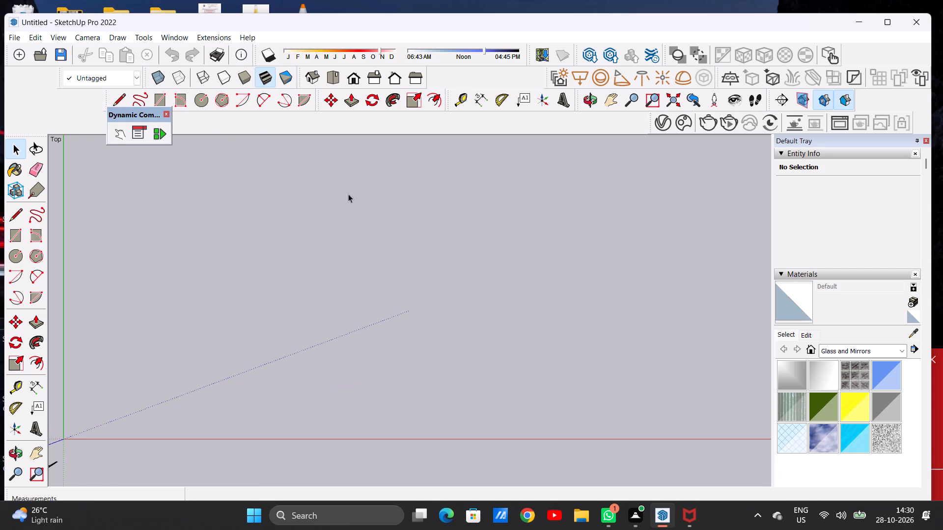
left_click(161, 97)
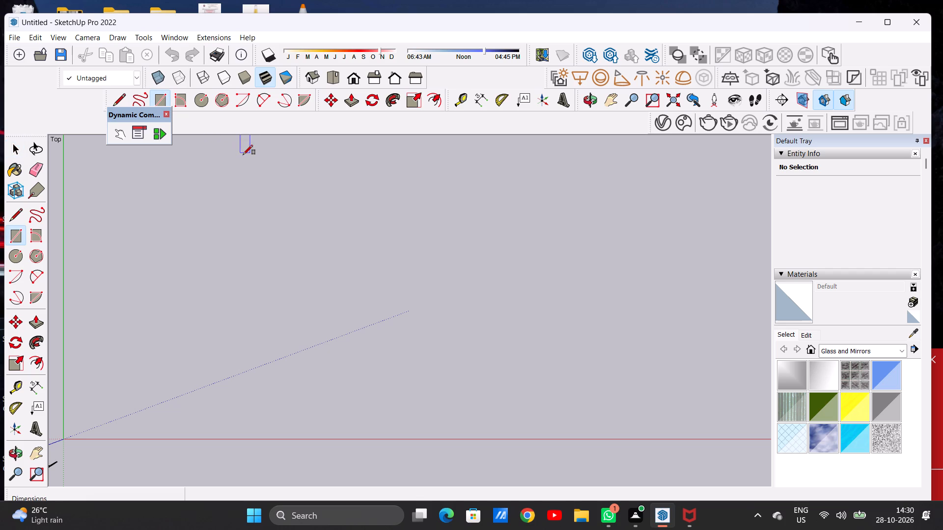
left_click(229, 142)
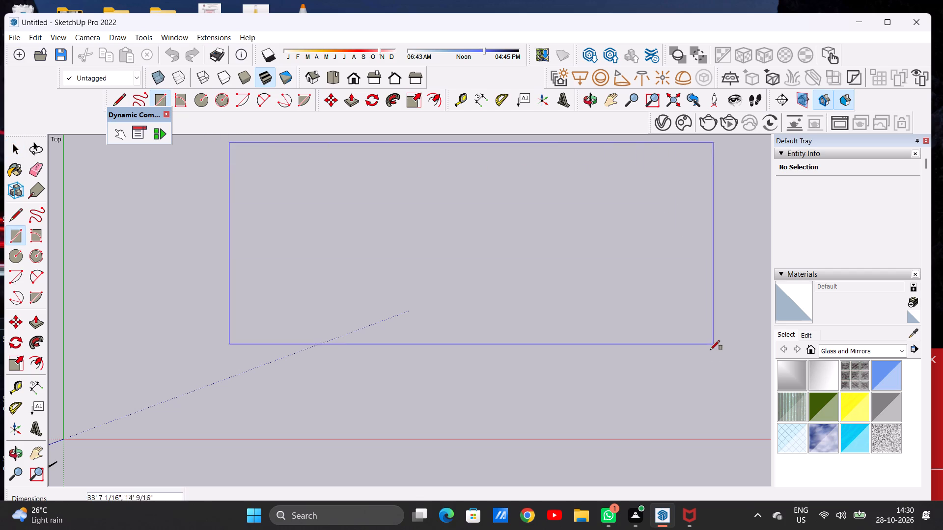
left_click(624, 409)
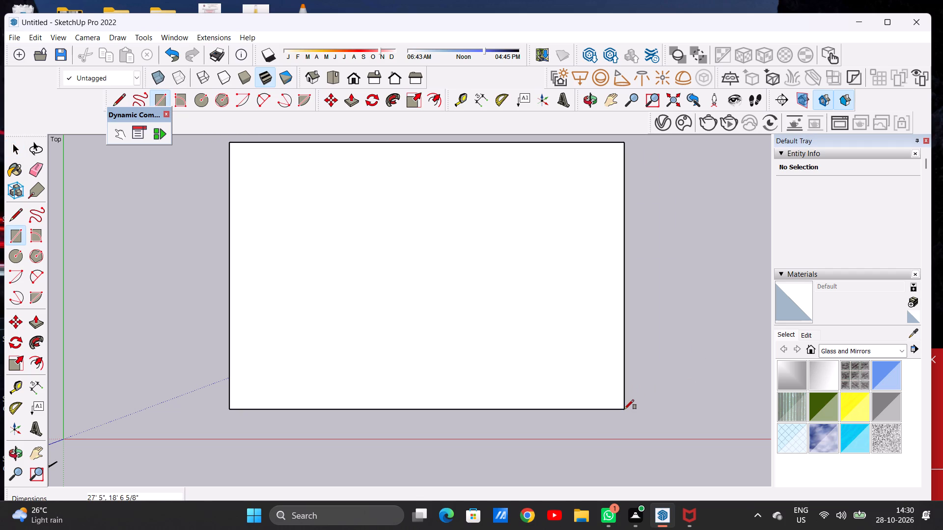
key("space")
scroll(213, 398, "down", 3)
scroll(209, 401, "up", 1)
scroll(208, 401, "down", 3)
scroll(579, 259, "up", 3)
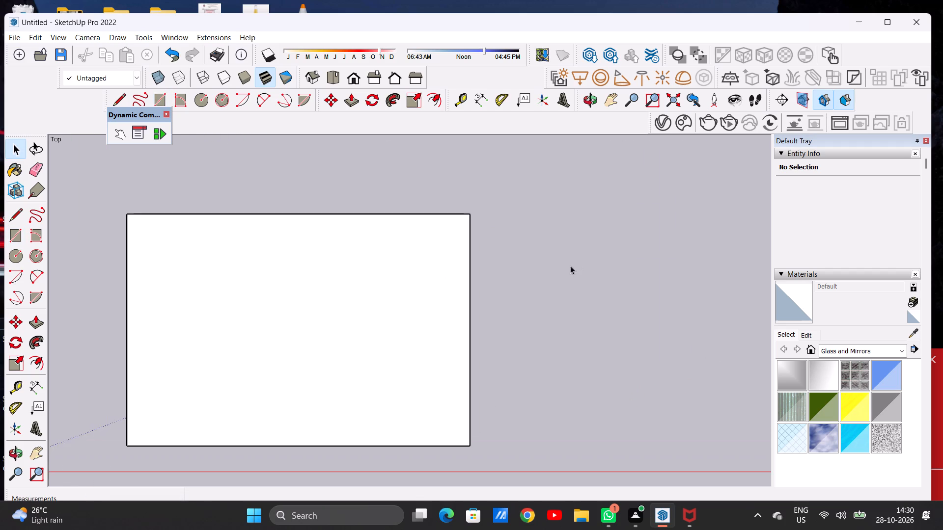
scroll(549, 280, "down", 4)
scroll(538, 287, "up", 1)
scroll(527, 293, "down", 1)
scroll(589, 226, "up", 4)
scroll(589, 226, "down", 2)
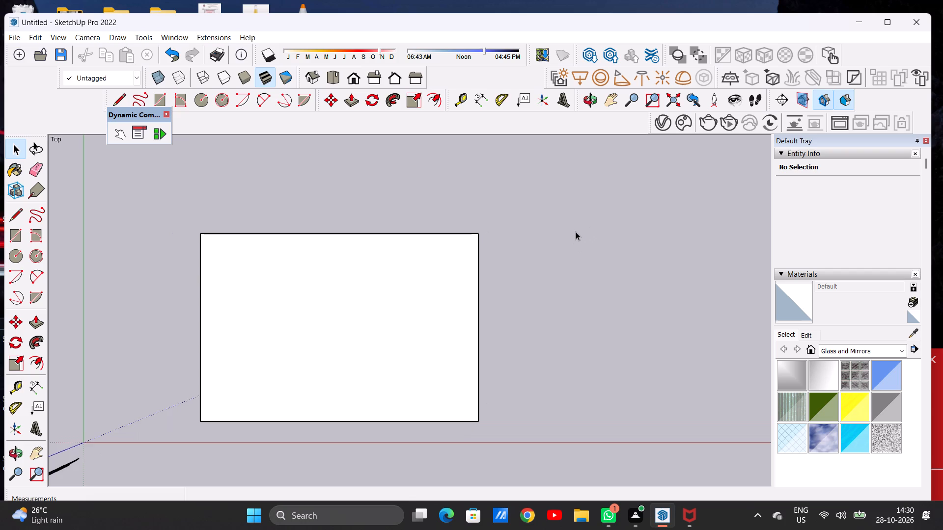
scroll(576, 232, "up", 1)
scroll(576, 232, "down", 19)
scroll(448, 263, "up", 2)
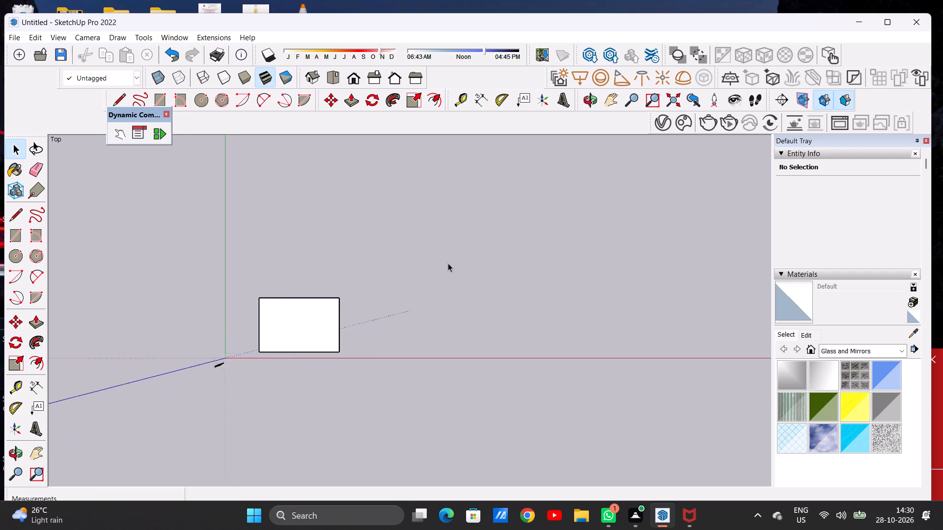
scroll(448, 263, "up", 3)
Move the whole rectangle, face and edges, diagonally away from the origin along the positive red and green directions.
left_click(603, 100)
left_click_drag(349, 187, 348, 188)
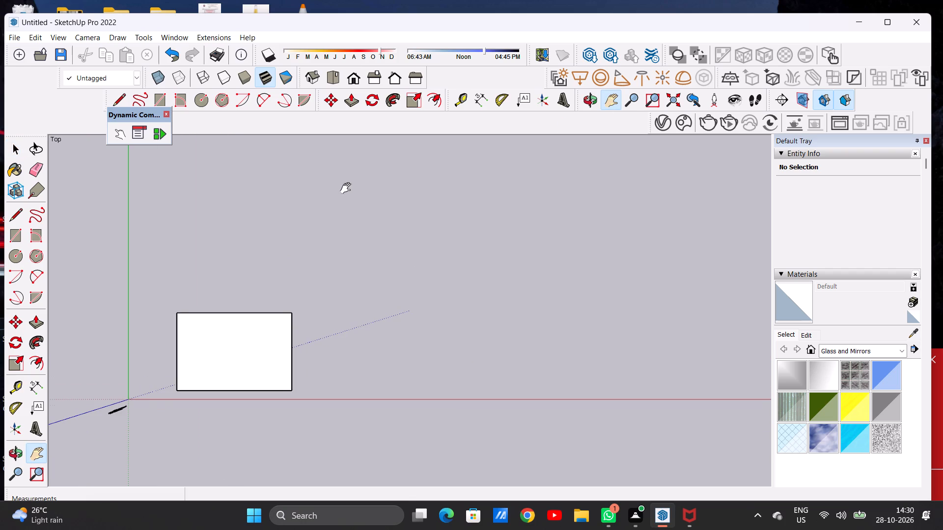
left_click_drag(348, 188, 274, 266)
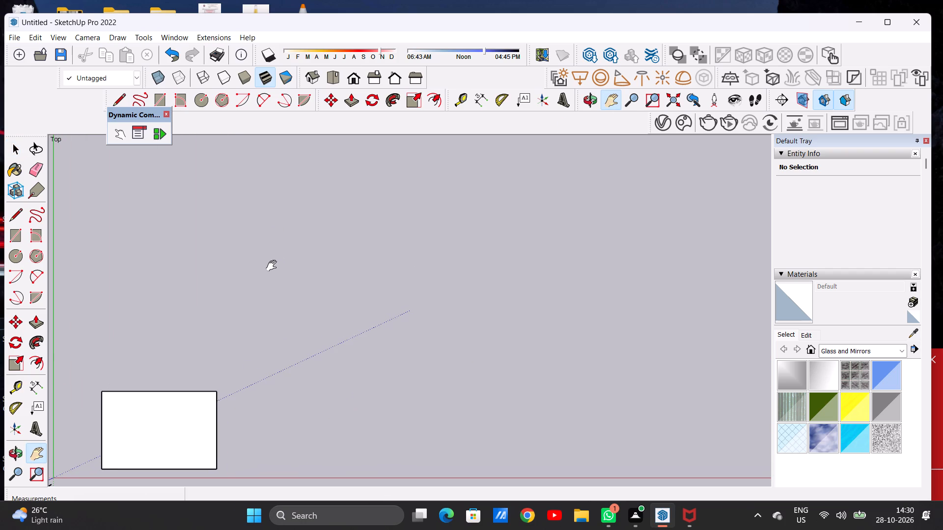
key("space")
triple_click(193, 413)
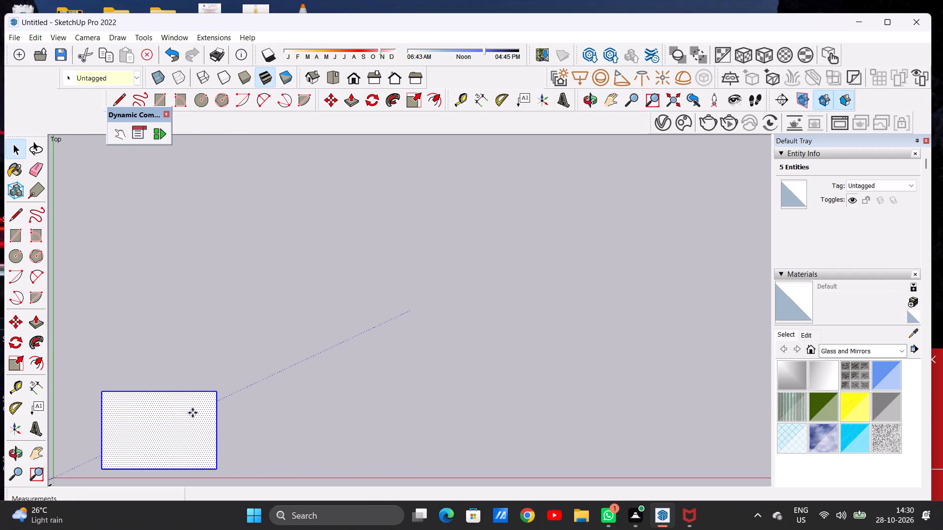
key("m")
left_click(215, 393)
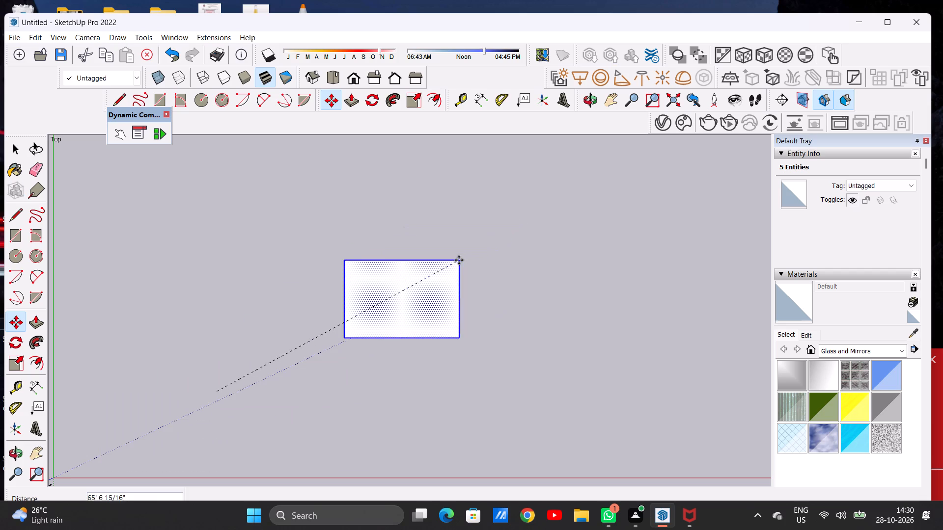
left_click(416, 237)
left_click(468, 242)
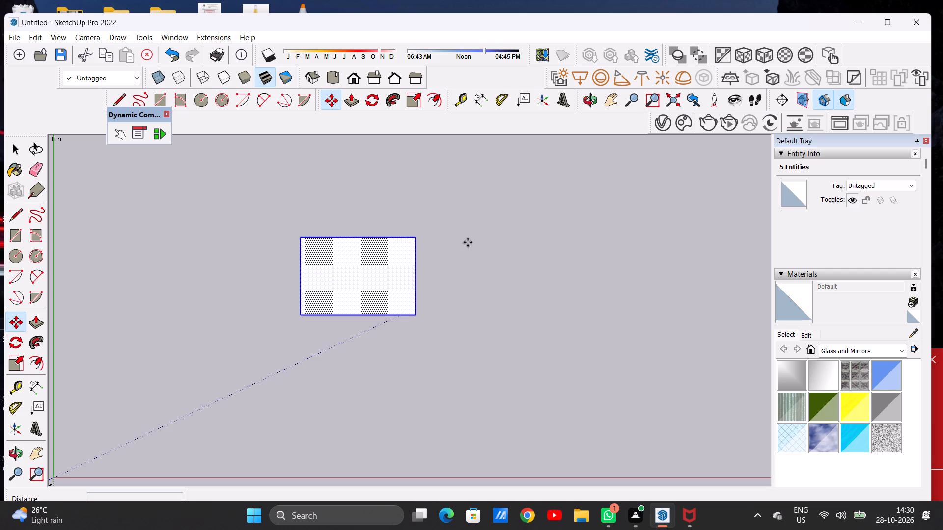
key("space")
left_click(478, 255)
Draw a second, narrower rectangle adjoining the first one's right edge, matching its full 18' 6 5/8" depth.
scroll(375, 224, "up", 3)
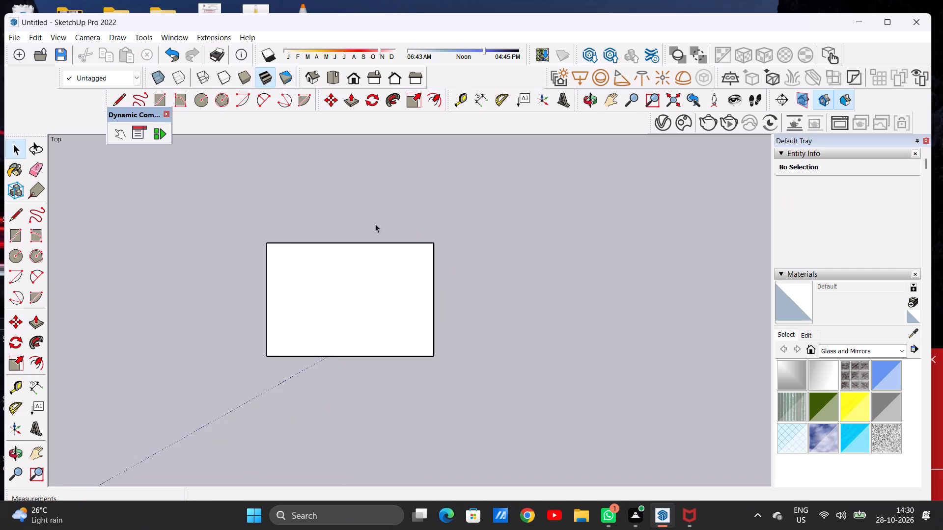
scroll(375, 224, "up", 3)
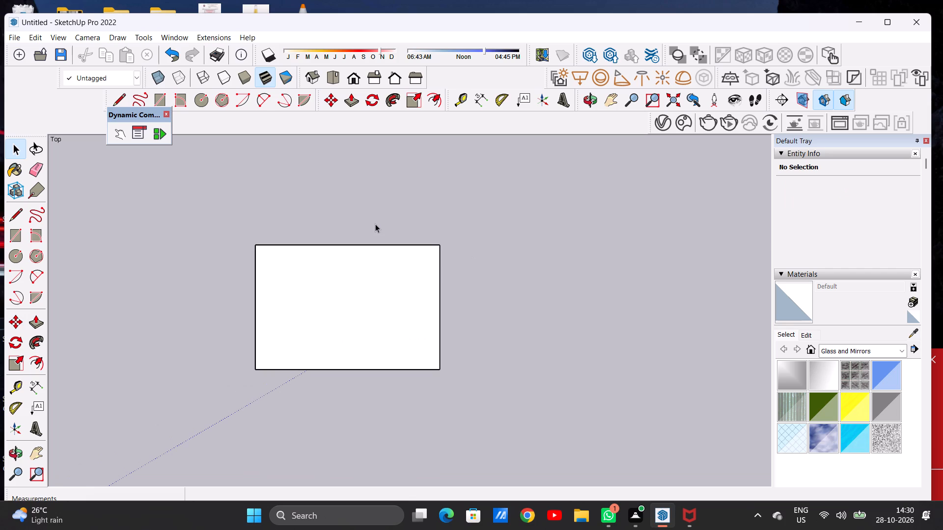
scroll(361, 238, "down", 4)
scroll(415, 282, "up", 4)
key("r")
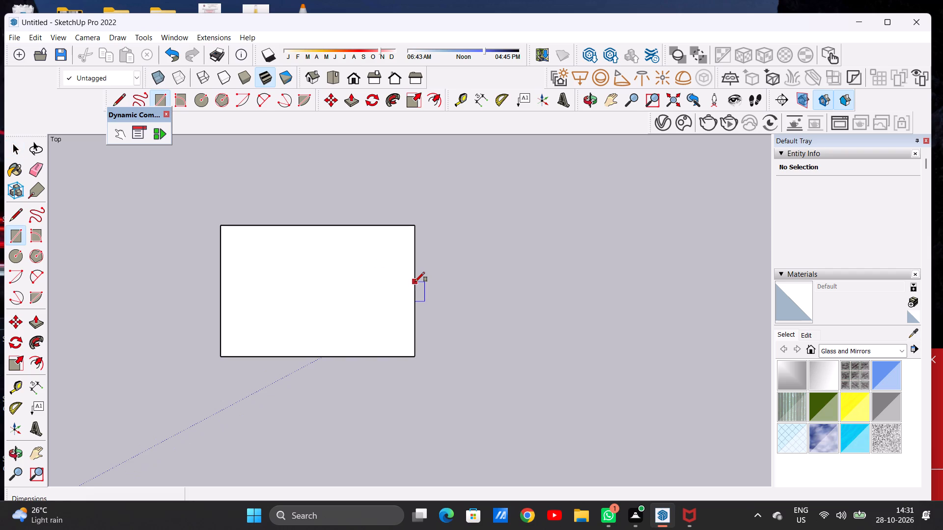
scroll(416, 264, "down", 6)
scroll(416, 299, "up", 4)
scroll(416, 299, "down", 1)
scroll(416, 299, "up", 1)
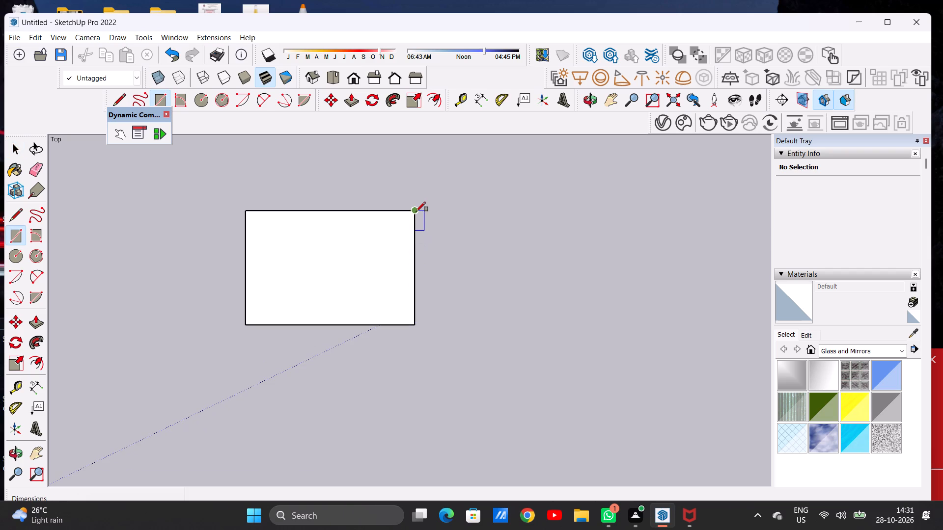
left_click(416, 212)
left_click(412, 324)
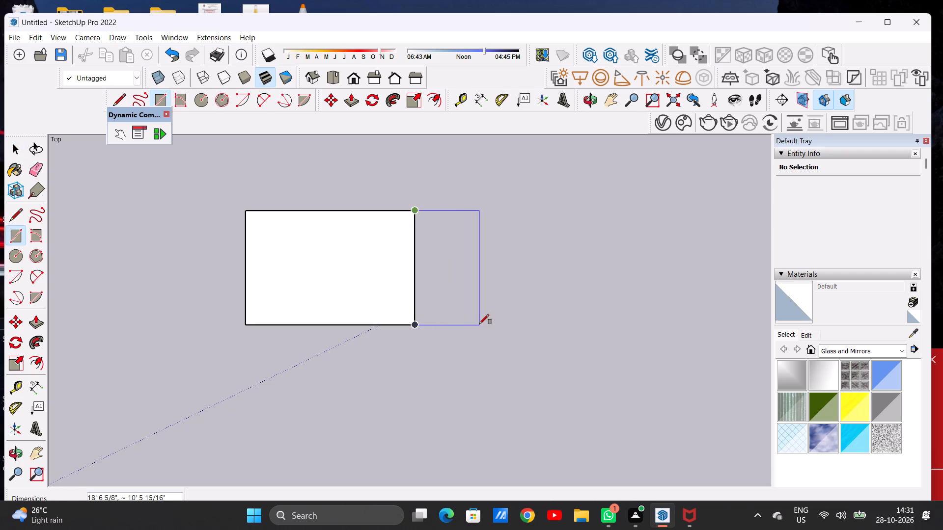
left_click(506, 318)
key("space")
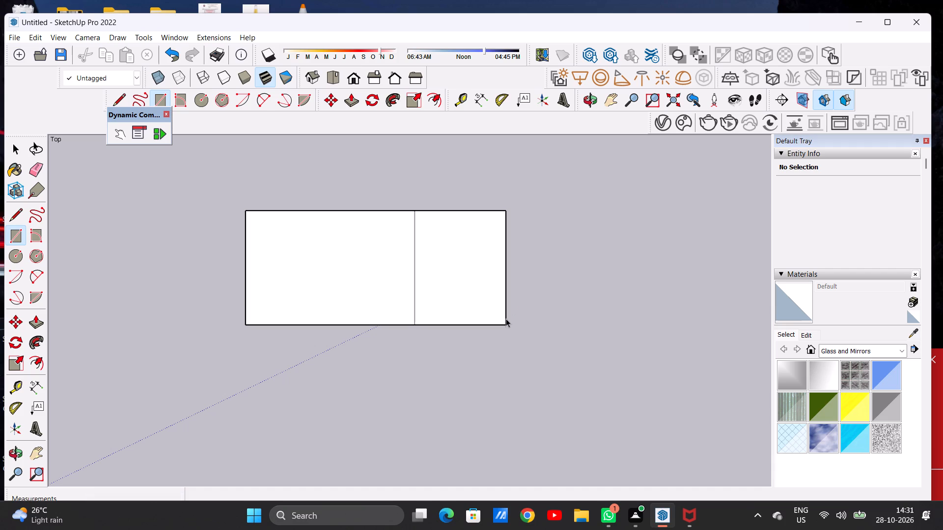
Draw a rectangle along the combined top edge of both rectangles, about 42' 2 9/16" long and 6' 2 5/16" deep.
scroll(378, 298, "down", 4)
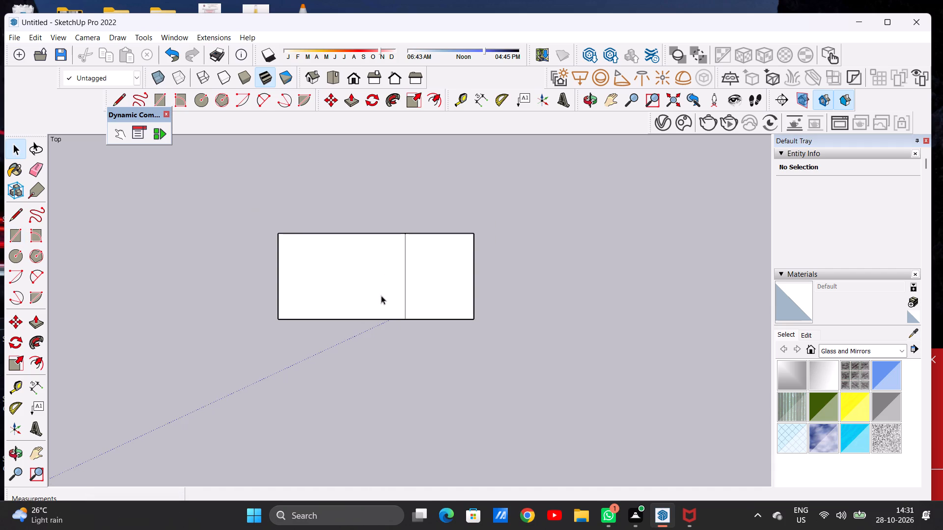
scroll(377, 213, "up", 7)
key("r")
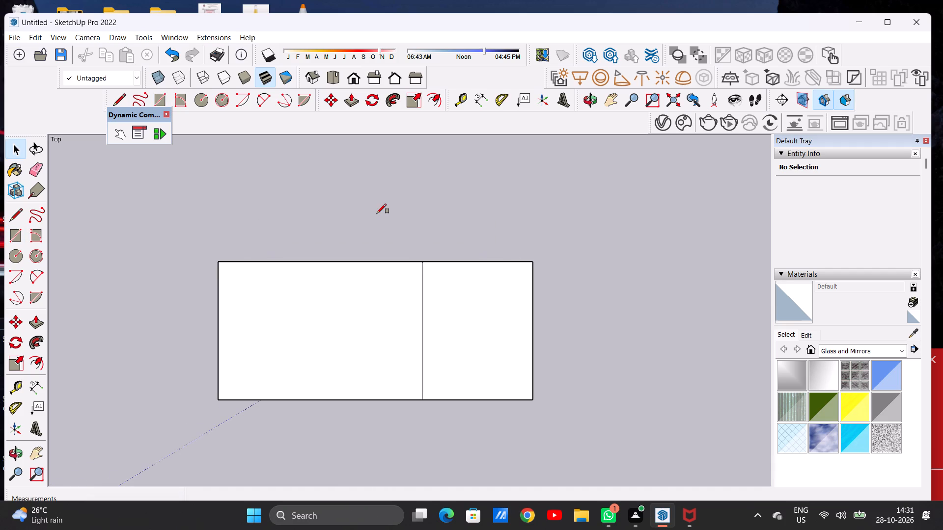
left_click(220, 260)
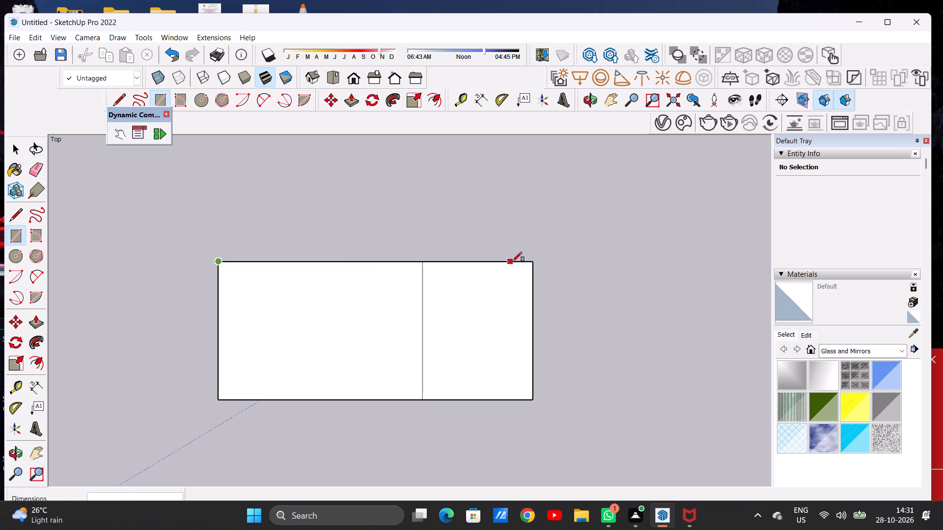
left_click(531, 260)
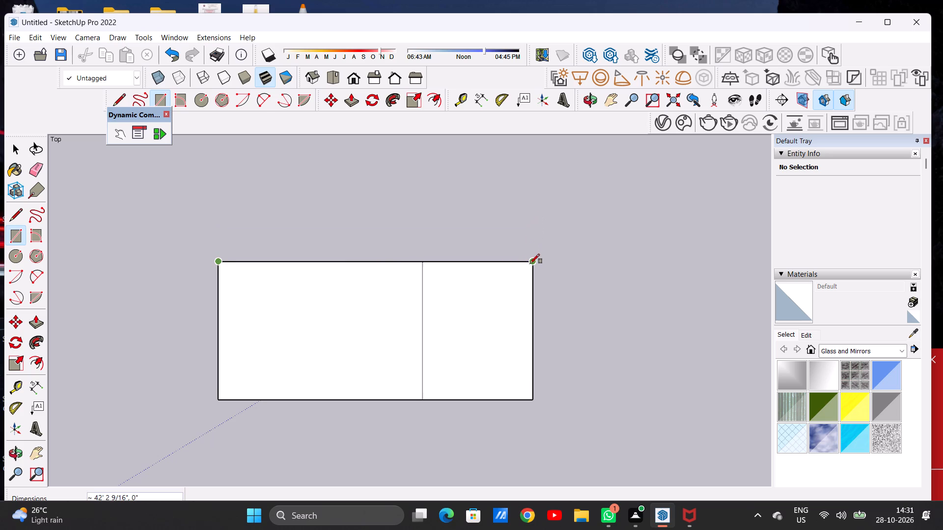
left_click(533, 265)
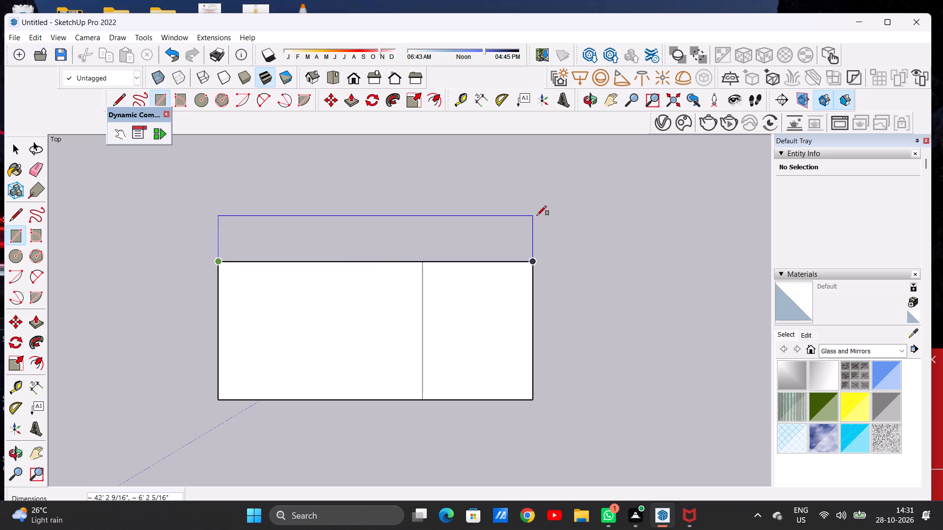
left_click(537, 215)
Draw a rectangle along the full right side of the layout, about 24' 8 15/16" by 10' 6 1/4".
scroll(405, 313, "down", 5)
middle_click_drag(415, 331, 416, 281)
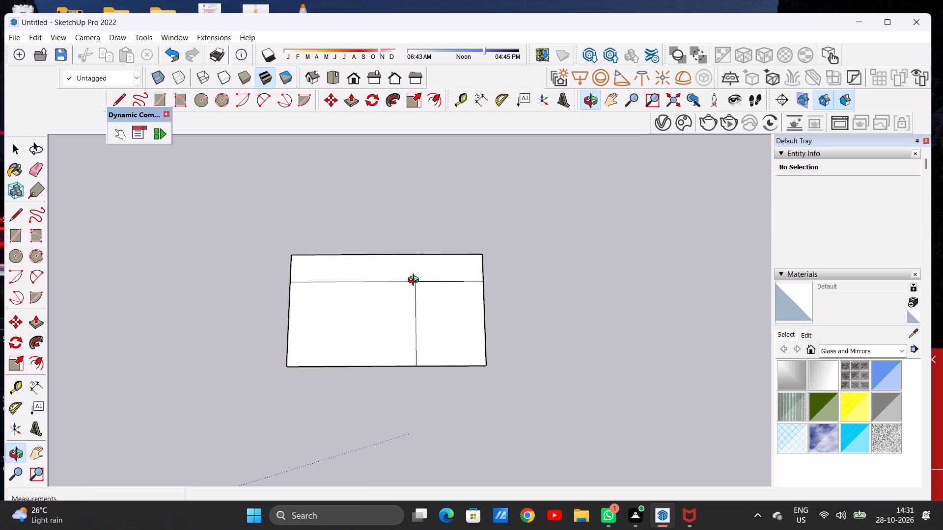
middle_click_drag(416, 281, 416, 277)
scroll(472, 271, "up", 4)
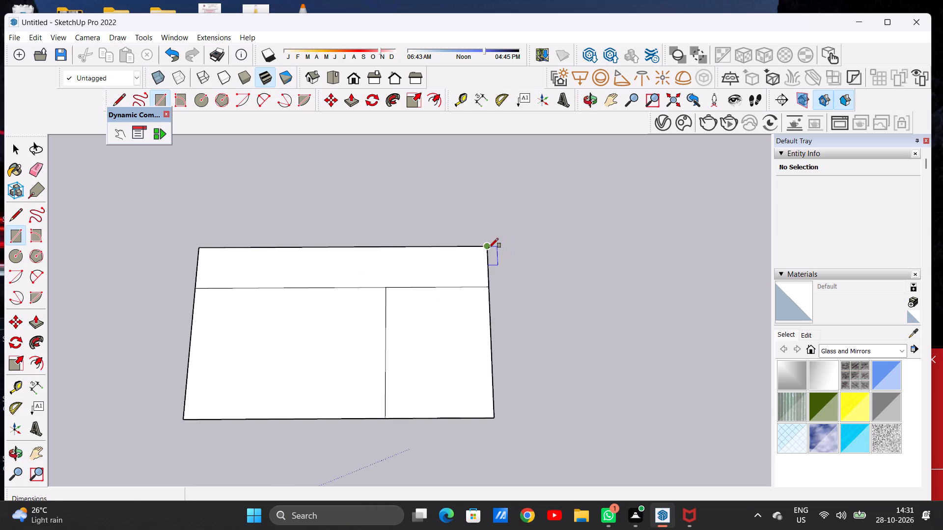
left_click(489, 248)
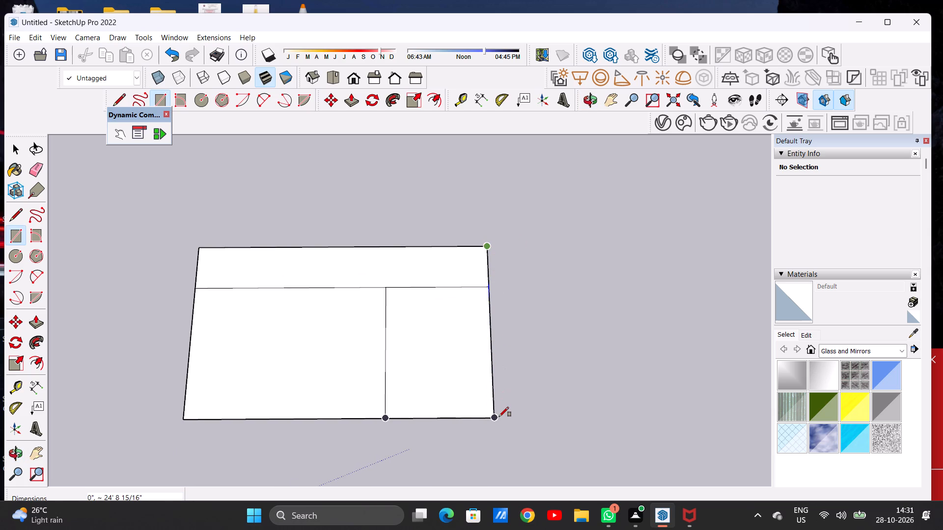
left_click(496, 417)
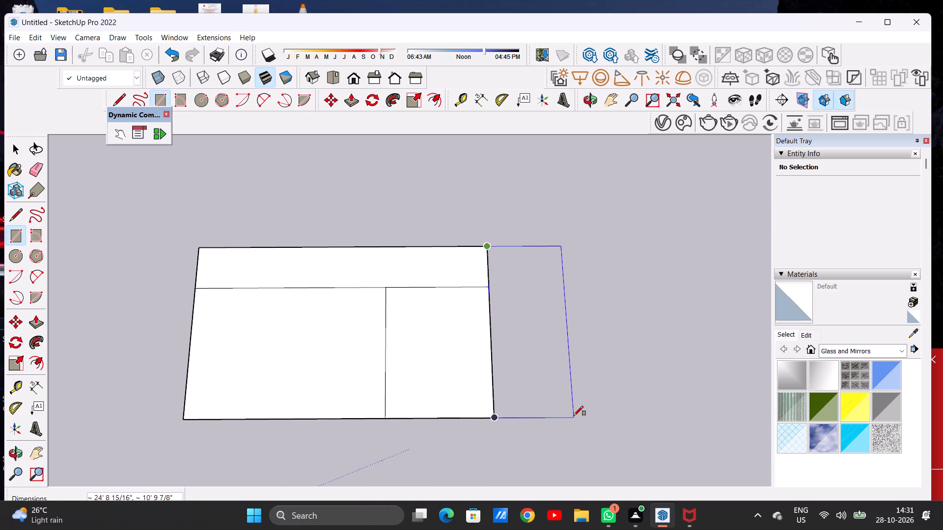
left_click(572, 420)
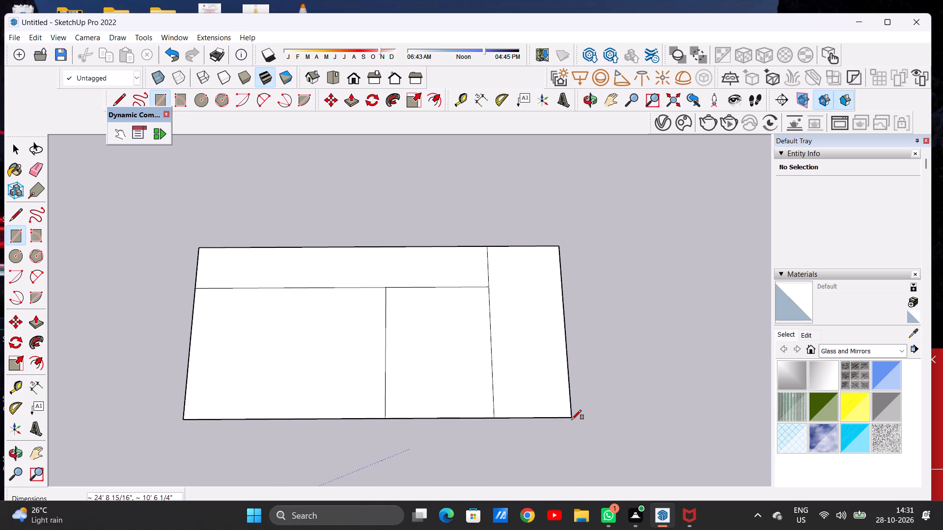
key("space")
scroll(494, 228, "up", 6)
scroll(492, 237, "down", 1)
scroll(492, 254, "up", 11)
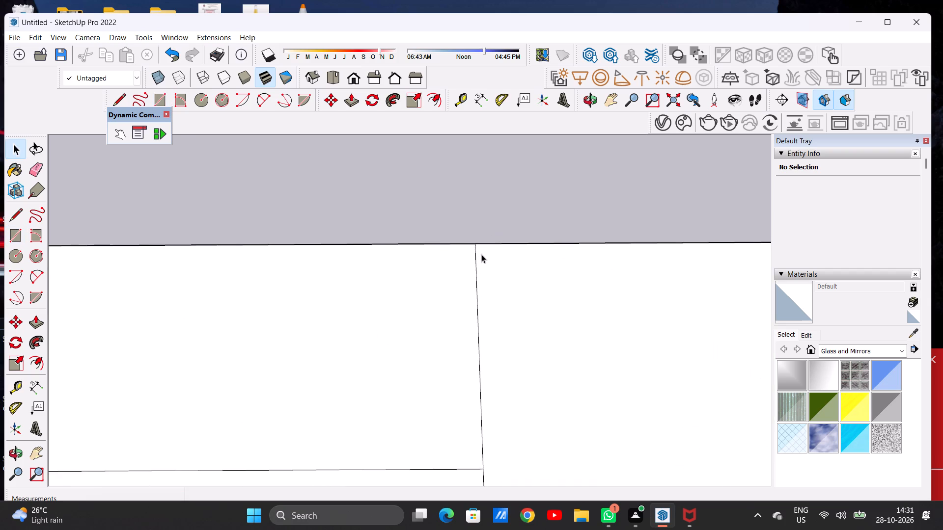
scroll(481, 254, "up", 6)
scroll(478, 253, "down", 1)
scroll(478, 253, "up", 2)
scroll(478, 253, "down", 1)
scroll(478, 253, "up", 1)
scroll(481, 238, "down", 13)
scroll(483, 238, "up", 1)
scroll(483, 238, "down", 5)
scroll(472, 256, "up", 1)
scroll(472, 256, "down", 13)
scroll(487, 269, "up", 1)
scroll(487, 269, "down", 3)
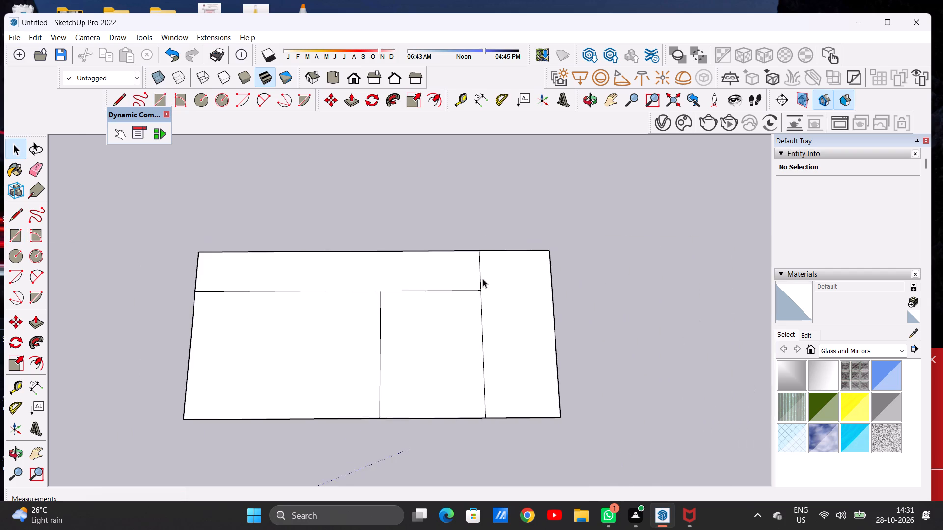
Erase the interior dividing edges of the layout so the adjoining rectangles merge into a single face.
scroll(483, 279, "down", 2)
scroll(478, 282, "up", 8)
key("e")
left_click_drag(482, 279, 488, 289)
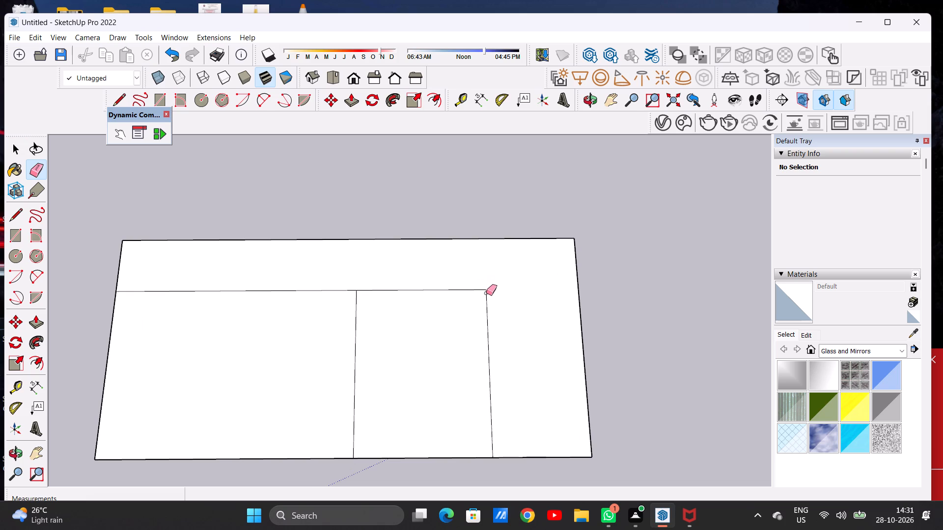
left_click_drag(479, 290, 487, 307)
left_click_drag(349, 293, 354, 312)
left_click_drag(349, 284, 362, 310)
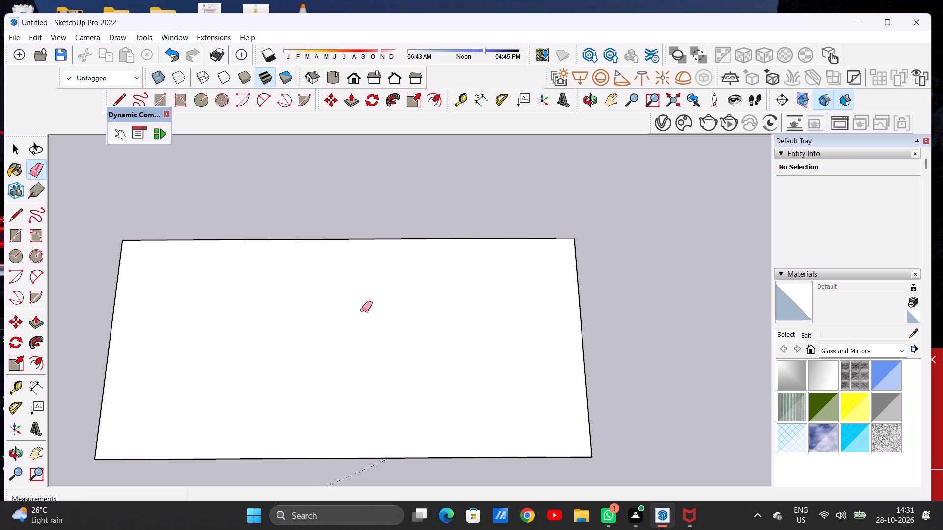
key("space")
Draw a rectangle along the full right edge of the merged face, about 24' 8 15/16" by 7' 3 7/16".
scroll(362, 310, "down", 11)
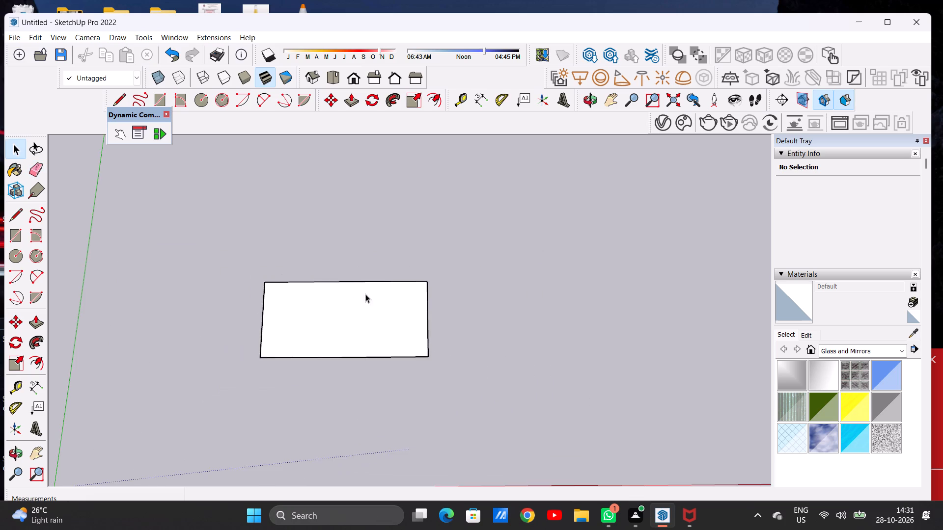
scroll(437, 280, "down", 5)
scroll(374, 293, "up", 6)
scroll(457, 280, "up", 2)
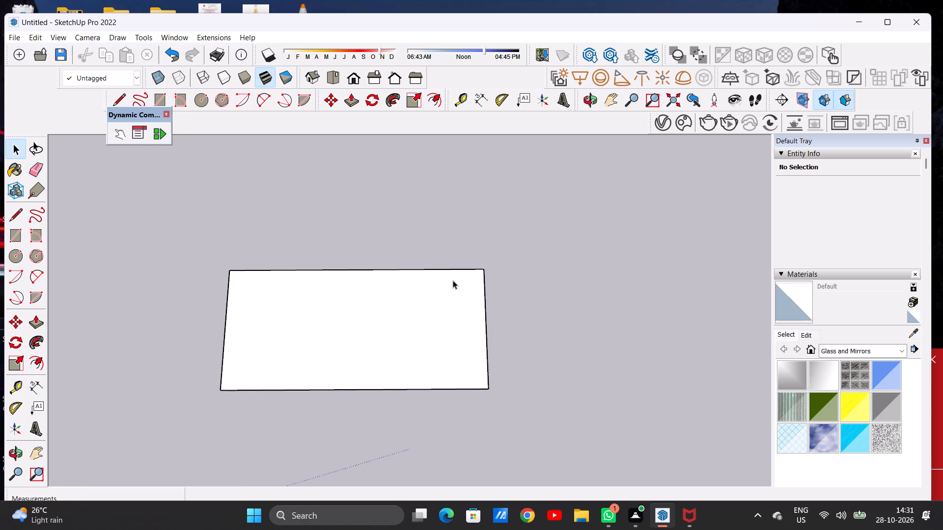
scroll(341, 299, "down", 4)
scroll(408, 294, "up", 2)
key("r")
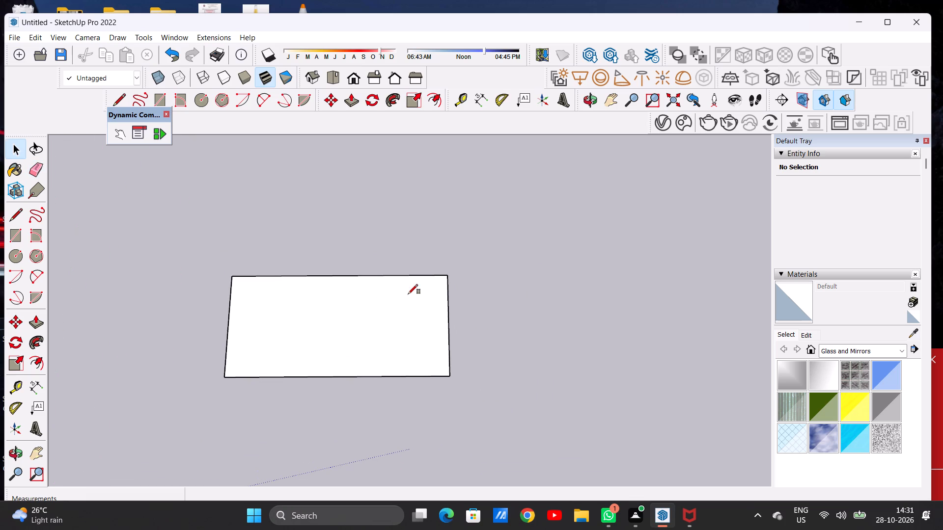
left_click(448, 278)
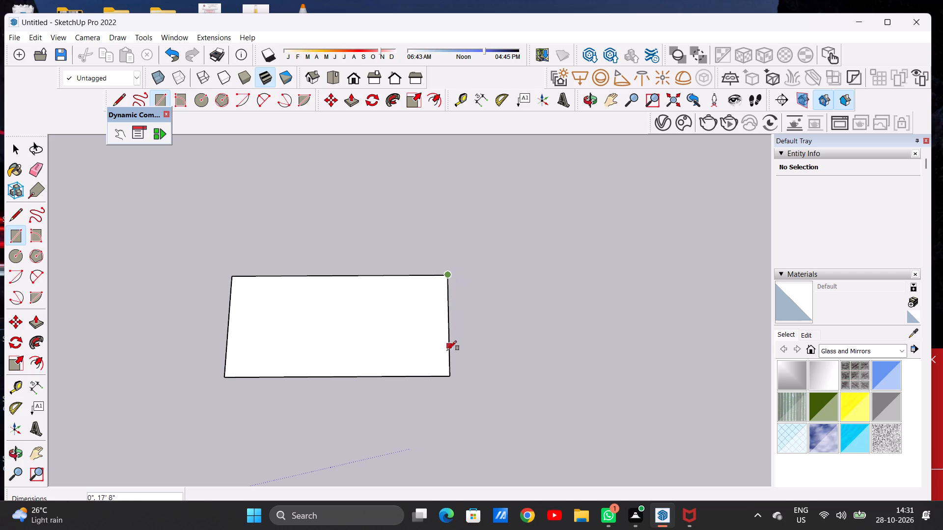
left_click(448, 375)
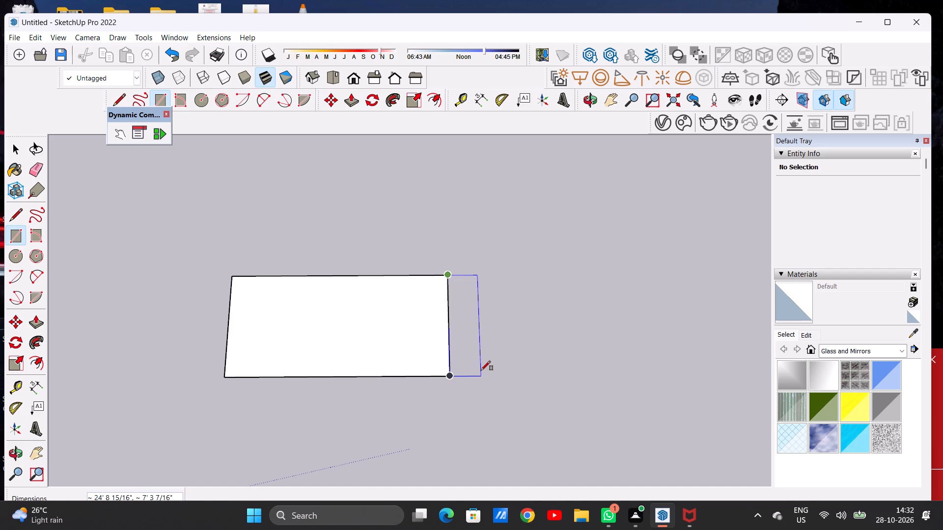
left_click(481, 371)
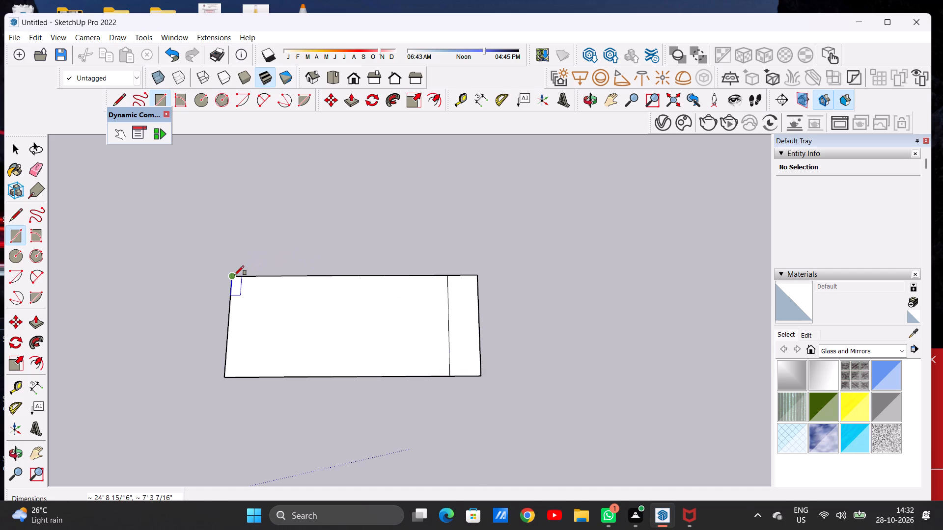
Draw a rectangle along the combined top edge of both faces, about 60' 5/16" long and 8' 2 5/8" deep.
left_click(234, 275)
left_click(479, 274)
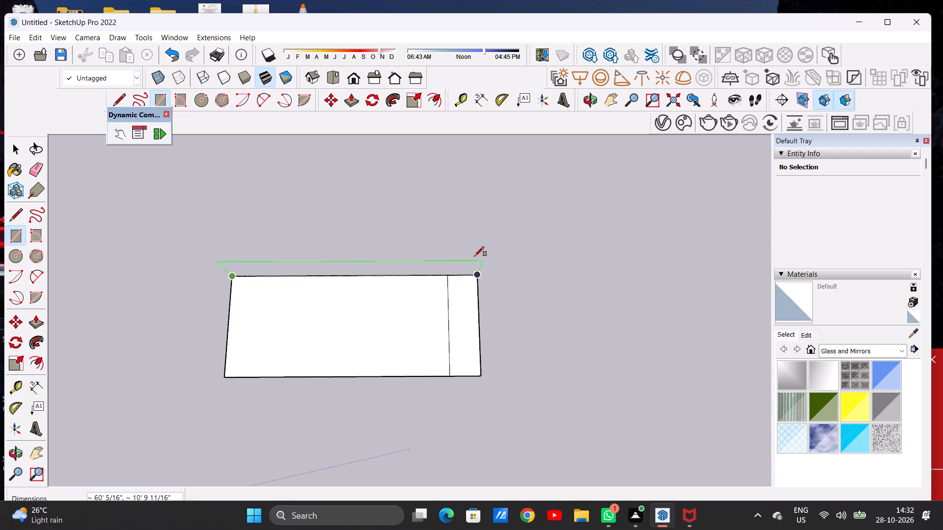
left_click(469, 244)
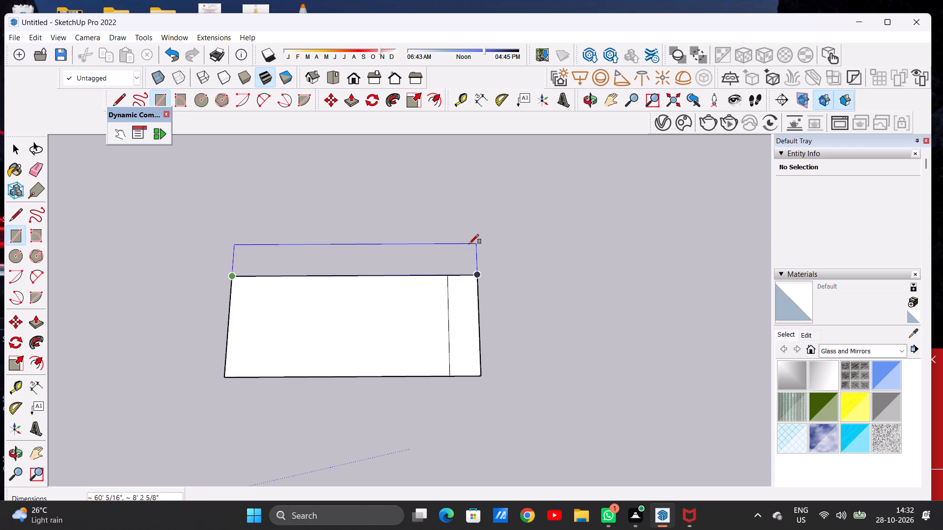
Draw a rectangle along the full right side of the enlarged layout, about 32' 11 9/16" by 10' 1".
left_click(478, 245)
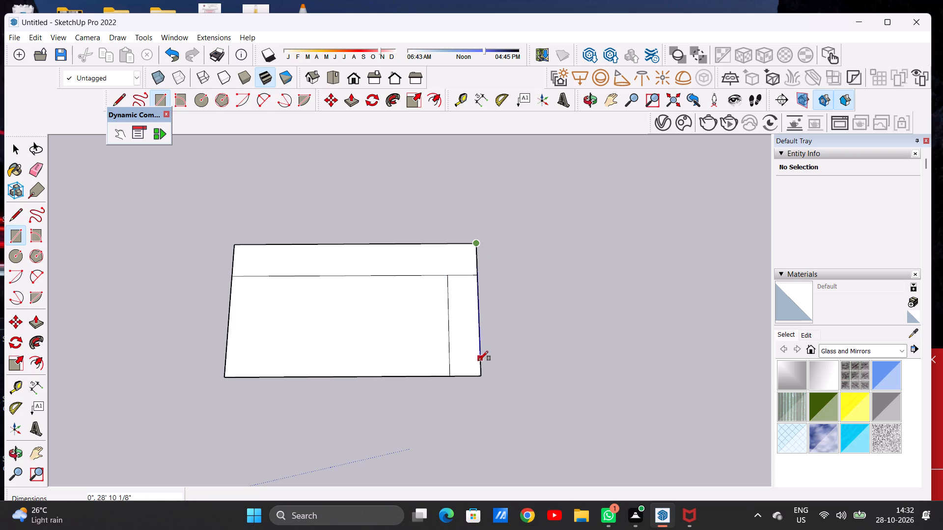
left_click(481, 375)
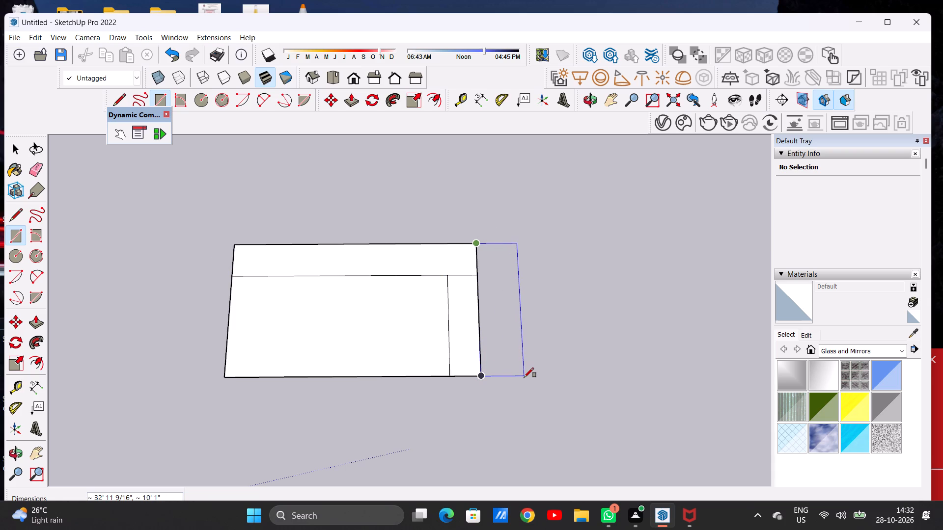
left_click(524, 377)
key("space")
Erase the interior edges between the added rectangles and the main face, leaving only the outer outline.
key("e")
left_click_drag(482, 339, 477, 347)
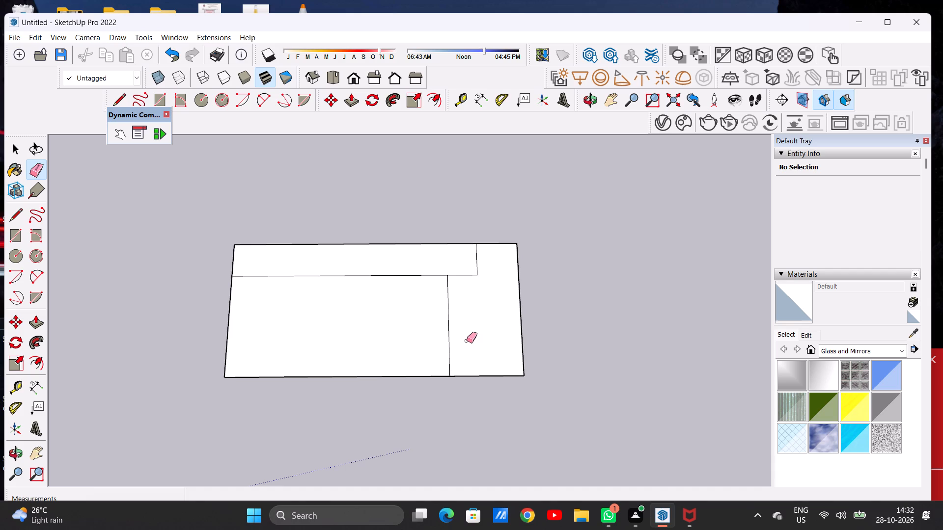
left_click_drag(456, 340, 442, 344)
left_click(477, 275)
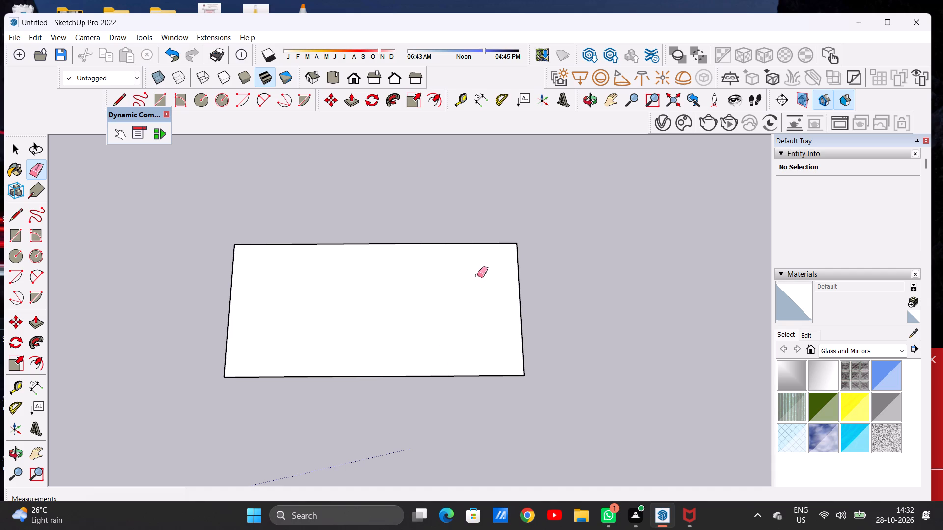
key("space")
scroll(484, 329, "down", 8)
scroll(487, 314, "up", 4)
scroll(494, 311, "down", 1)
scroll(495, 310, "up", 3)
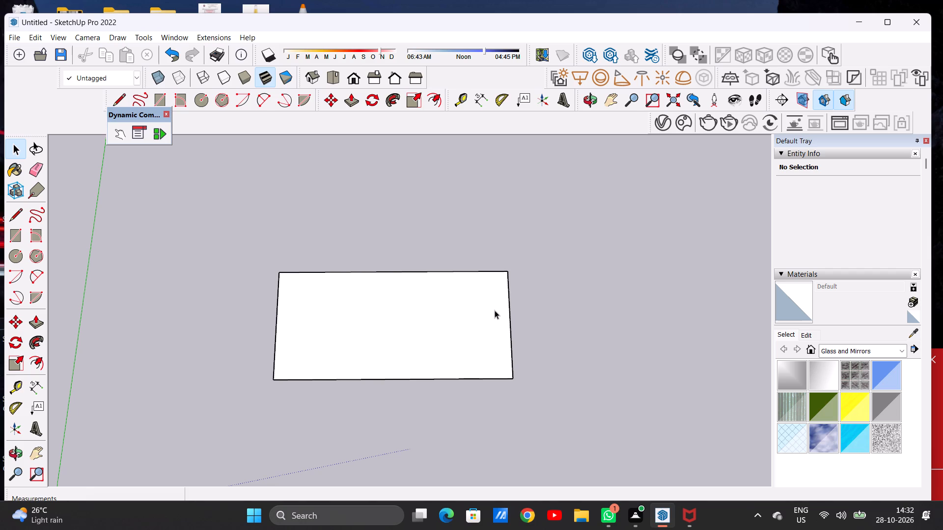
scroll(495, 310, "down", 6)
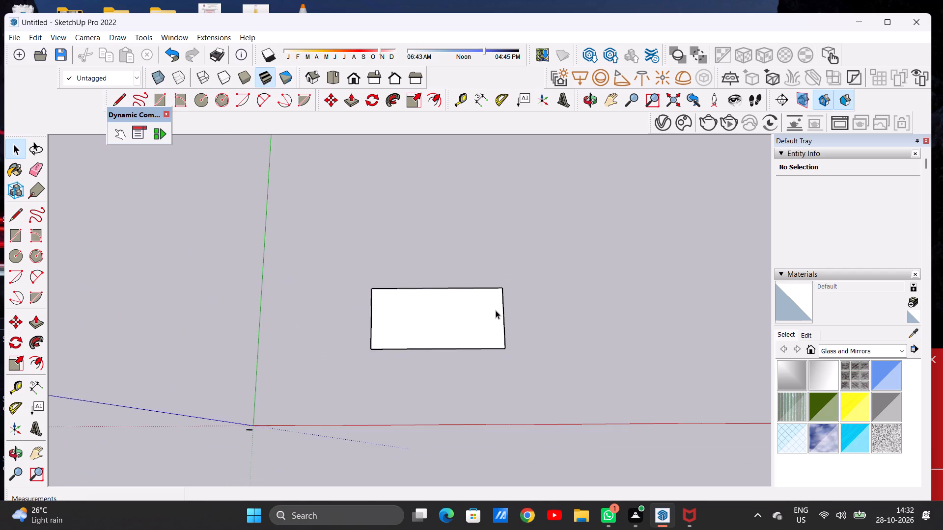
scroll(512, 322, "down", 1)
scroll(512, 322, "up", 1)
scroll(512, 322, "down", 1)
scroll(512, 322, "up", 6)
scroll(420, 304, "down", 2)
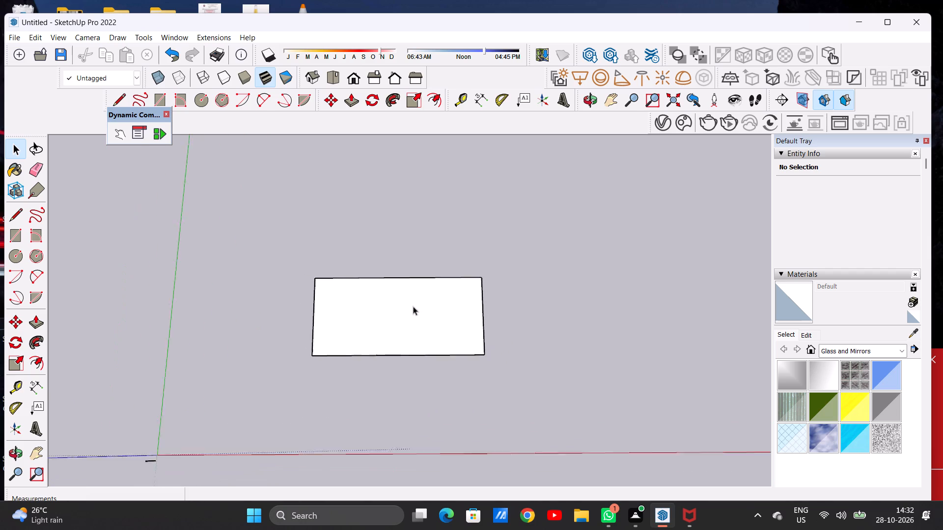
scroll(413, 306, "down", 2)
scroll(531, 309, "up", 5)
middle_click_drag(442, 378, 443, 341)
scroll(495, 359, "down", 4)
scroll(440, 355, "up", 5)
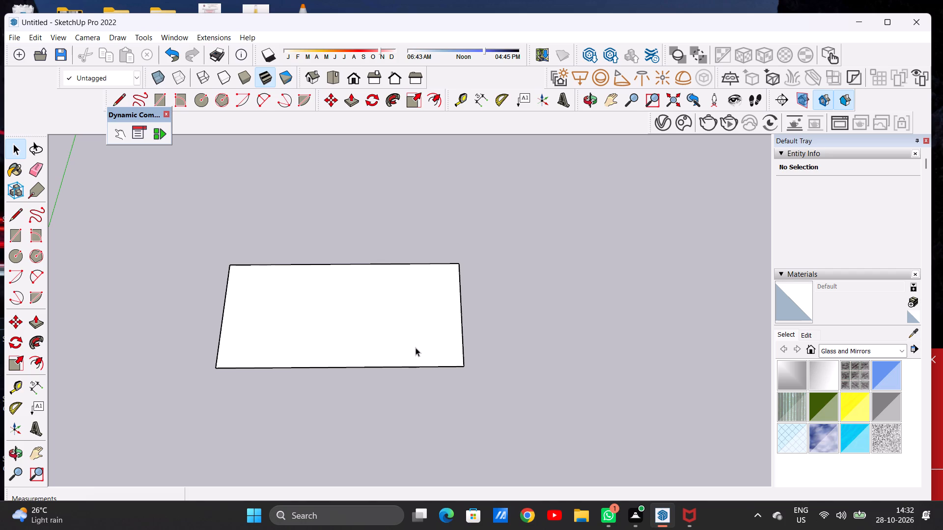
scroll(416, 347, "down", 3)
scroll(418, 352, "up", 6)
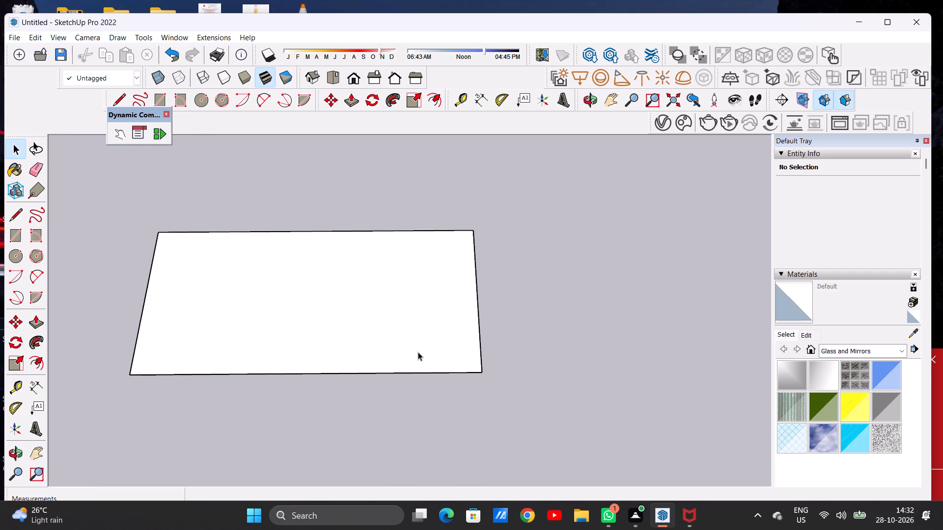
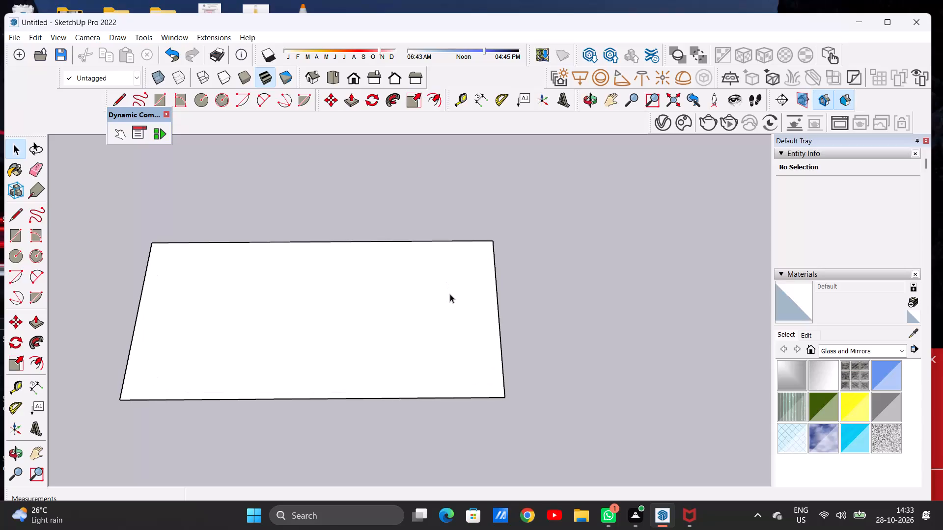
Draw a rectangle along the full right edge of the base face, about 32' 11 9/16" by 20' 4 7/16".
scroll(510, 290, "down", 7)
scroll(470, 315, "up", 2)
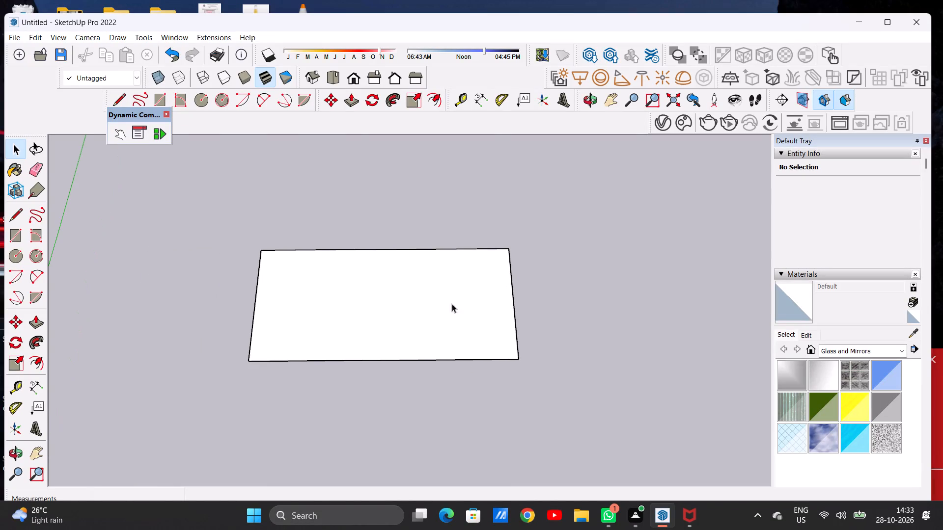
scroll(364, 299, "down", 3)
scroll(490, 297, "up", 1)
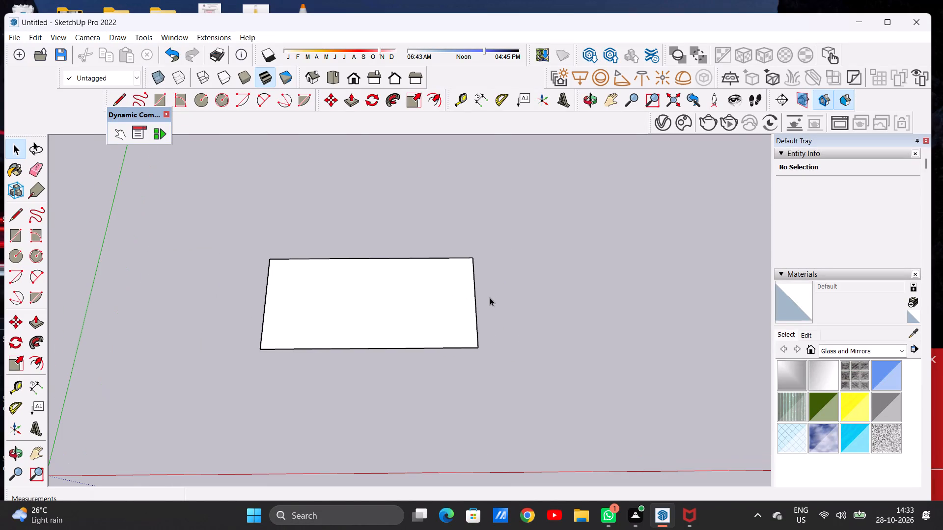
key("r")
left_click(472, 258)
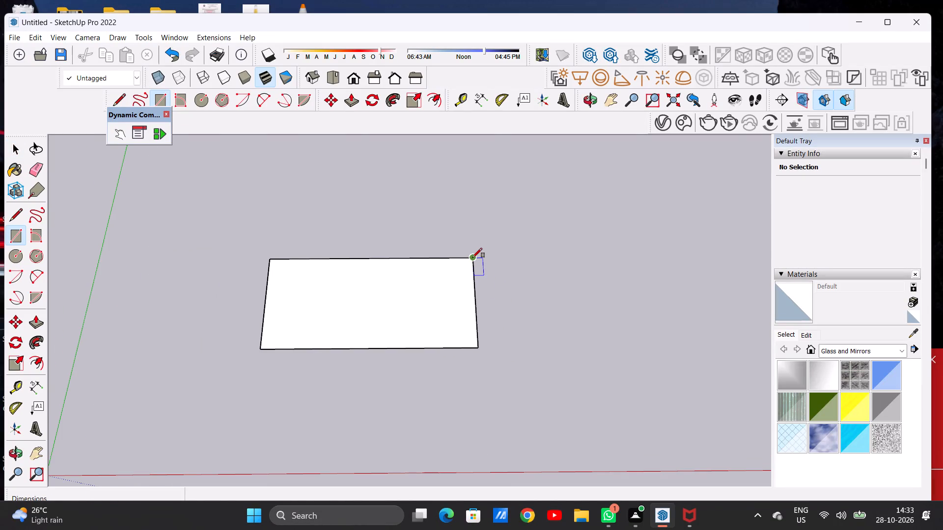
left_click(480, 348)
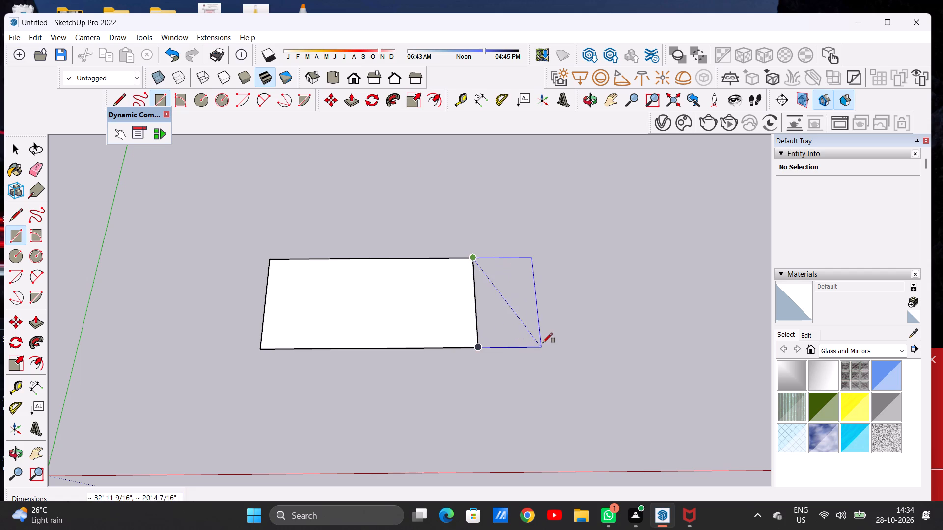
left_click(544, 344)
key("space")
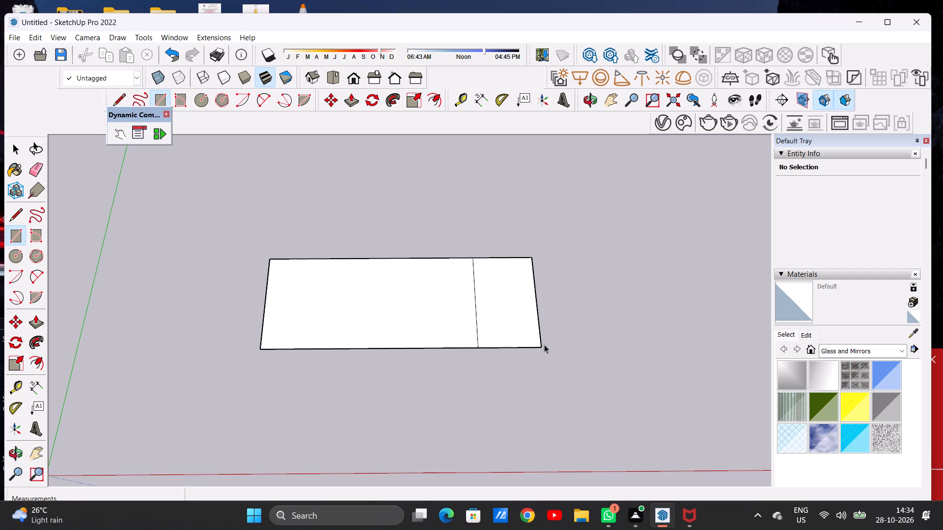
Erase the shared edge between the new rectangle and the base face to merge them into one face.
type("E")
scroll(476, 289, "up", 4)
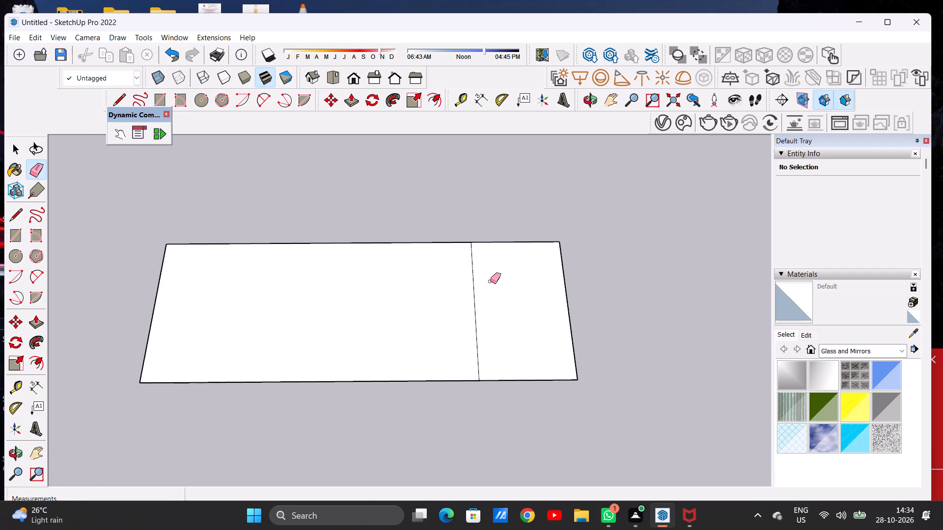
left_click_drag(490, 283, 474, 303)
key("space")
Push/Pull the merged base face upward by 9" to form a thin slab.
scroll(454, 327, "down", 4)
middle_click_drag(447, 370, 442, 346)
key("p")
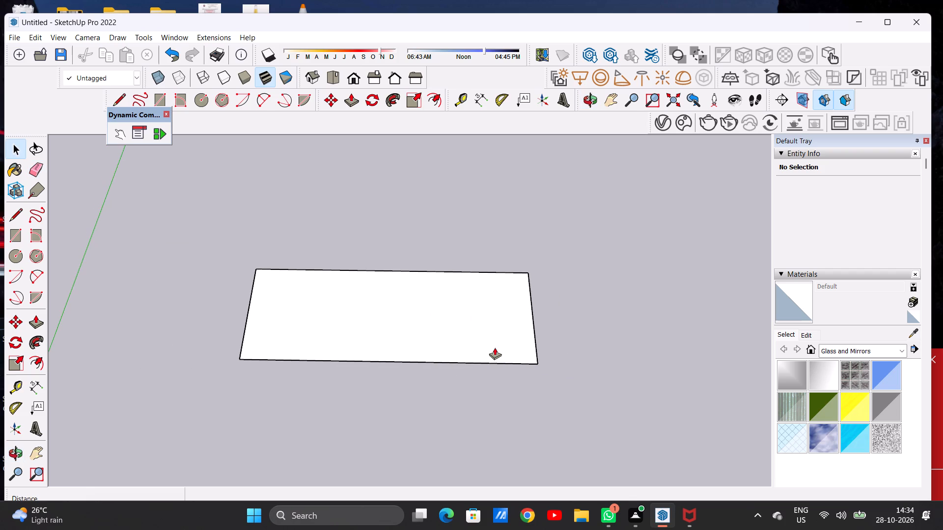
left_click(504, 347)
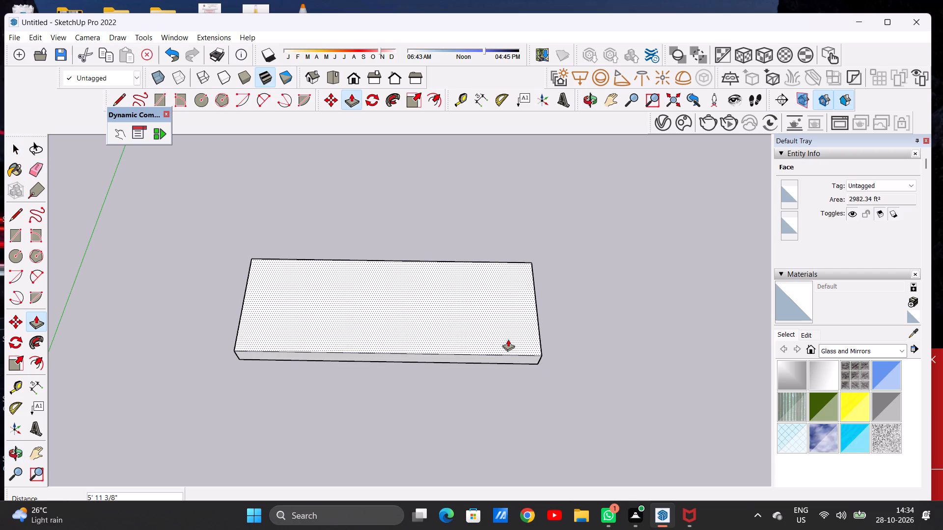
key("9")
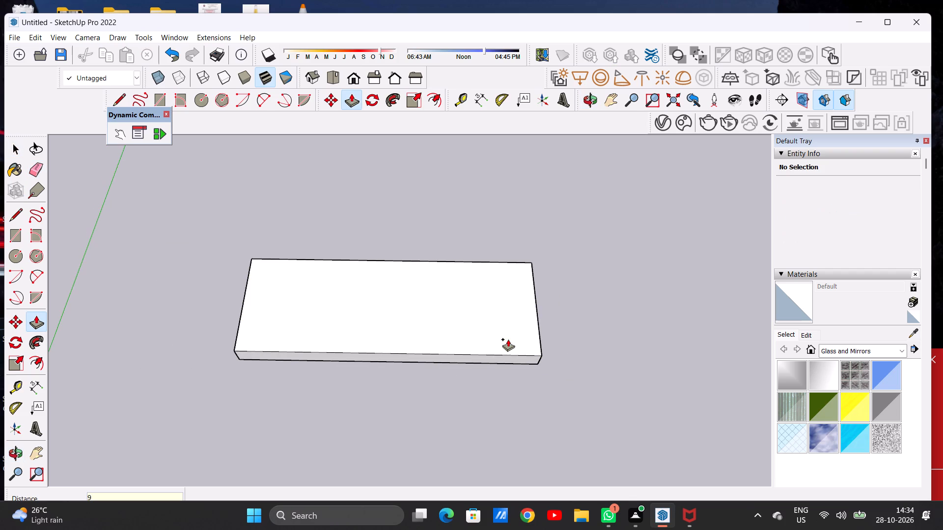
key("shift+quotedbl")
key("Return")
key("space")
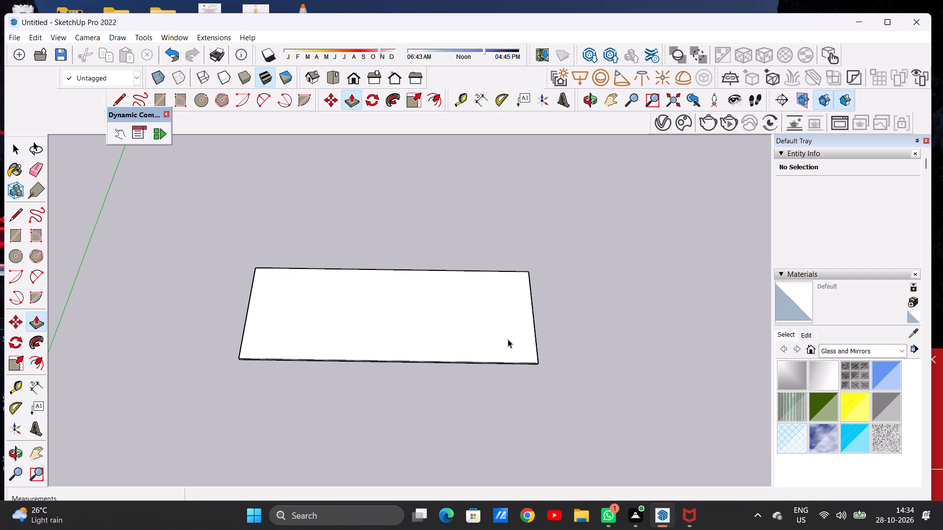
Examine the slab's thickness along its front edge and near corner from several distances and angles.
scroll(505, 343, "up", 5)
middle_click_drag(509, 357, 515, 322)
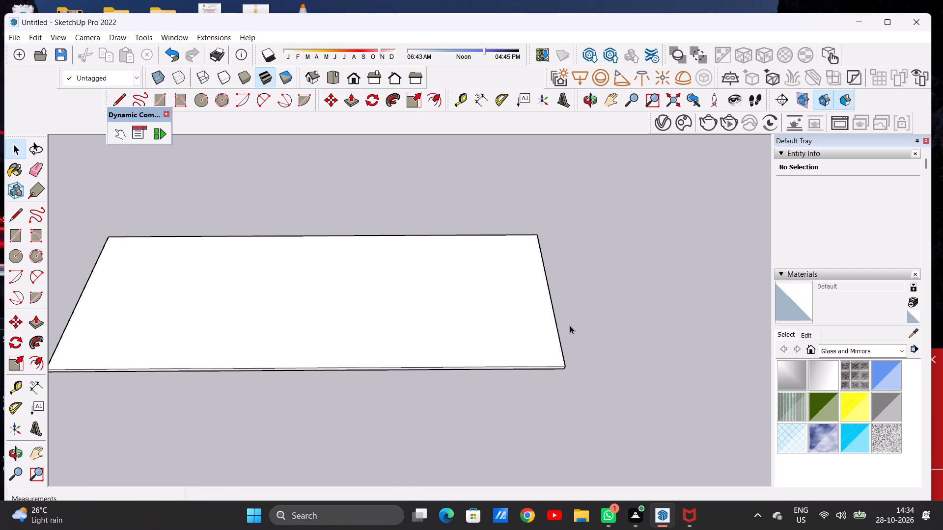
scroll(620, 311, "down", 5)
scroll(538, 380, "up", 5)
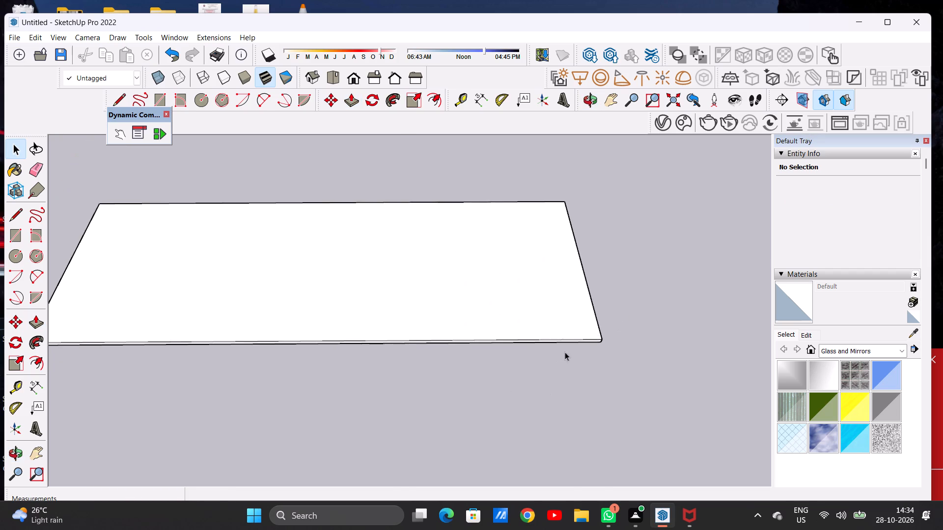
middle_click_drag(560, 351, 556, 306)
scroll(568, 318, "up", 10)
scroll(580, 339, "down", 6)
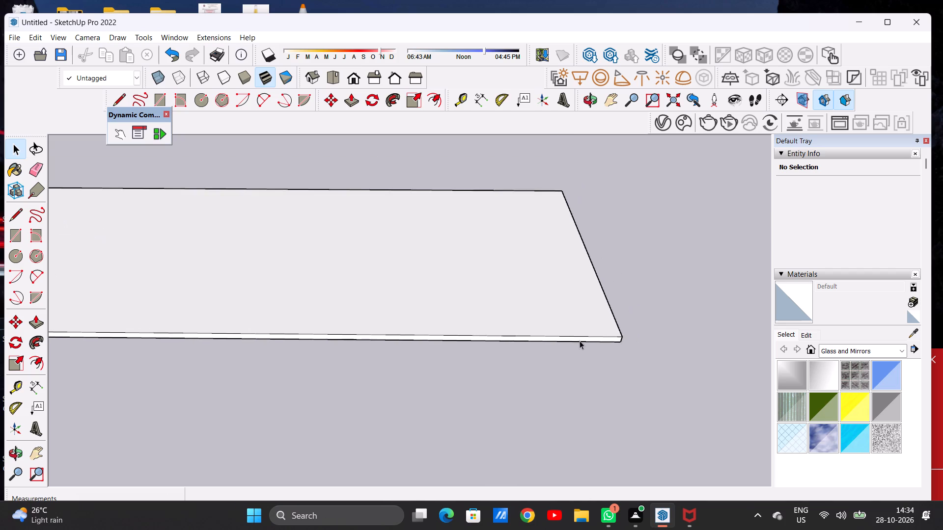
scroll(582, 341, "down", 10)
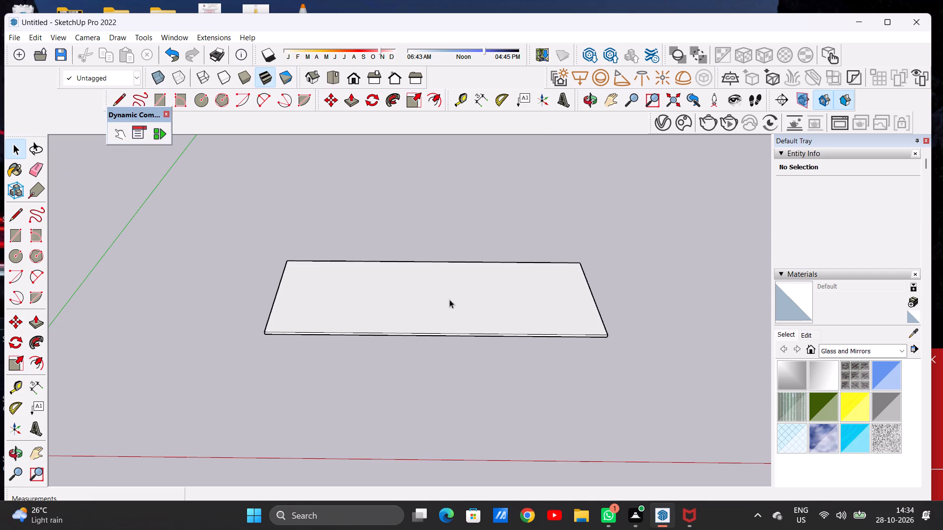
scroll(272, 286, "down", 3)
scroll(417, 309, "up", 3)
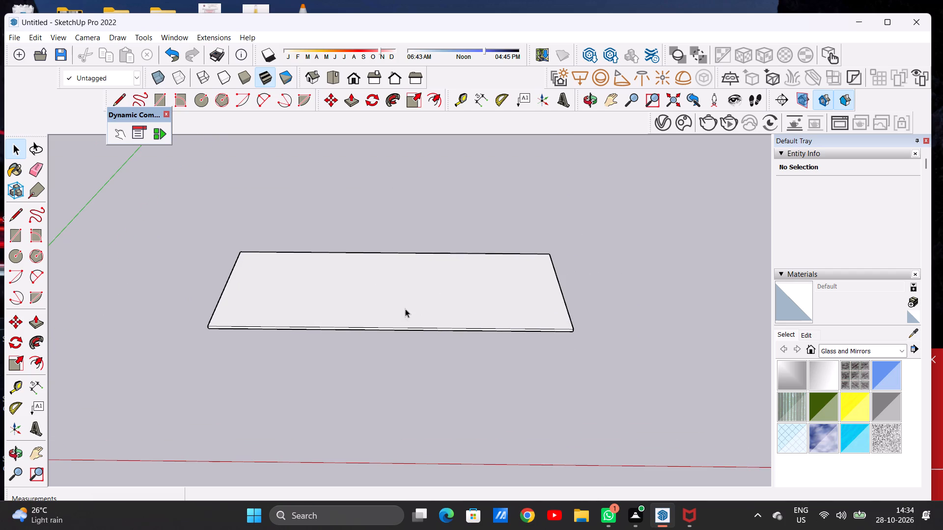
scroll(308, 261, "down", 3)
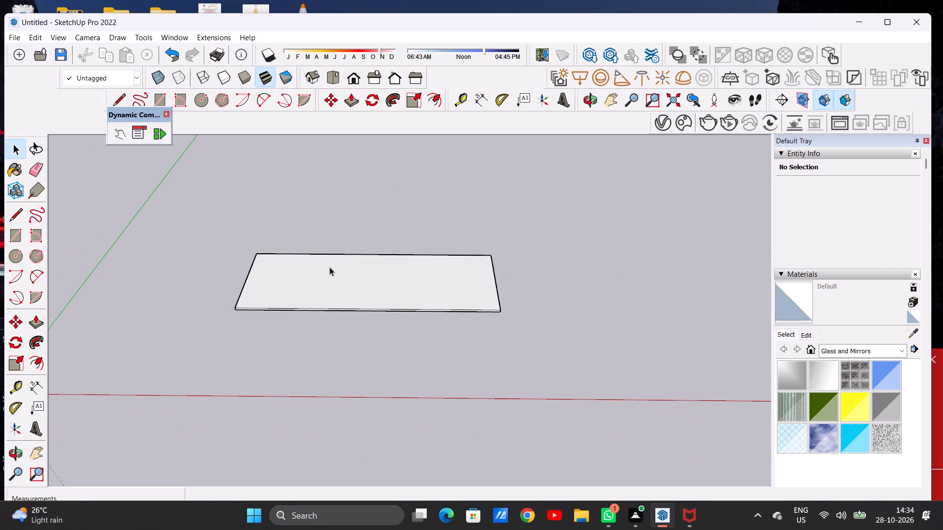
scroll(275, 239, "up", 1)
scroll(275, 241, "down", 1)
scroll(275, 241, "up", 2)
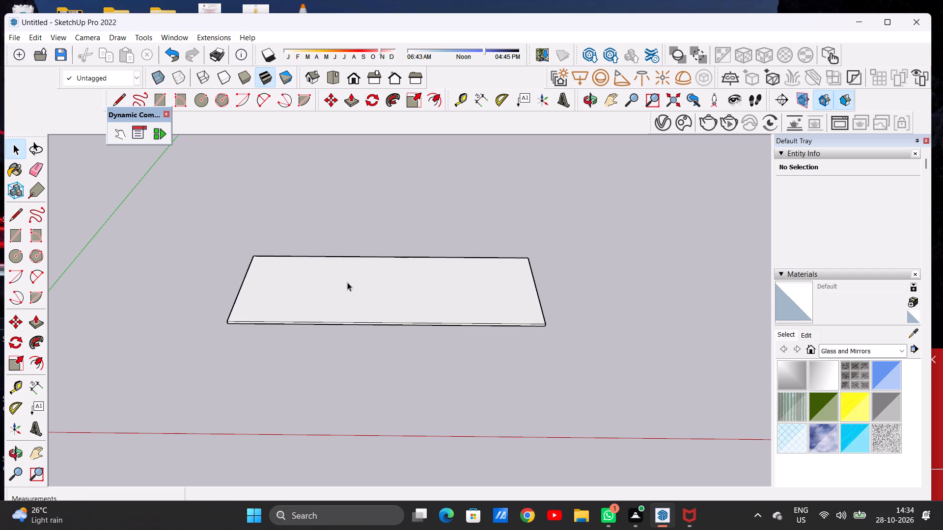
Push/Pull the slab's top face further upward by about 2' 2".
key("p")
scroll(491, 293, "up", 5)
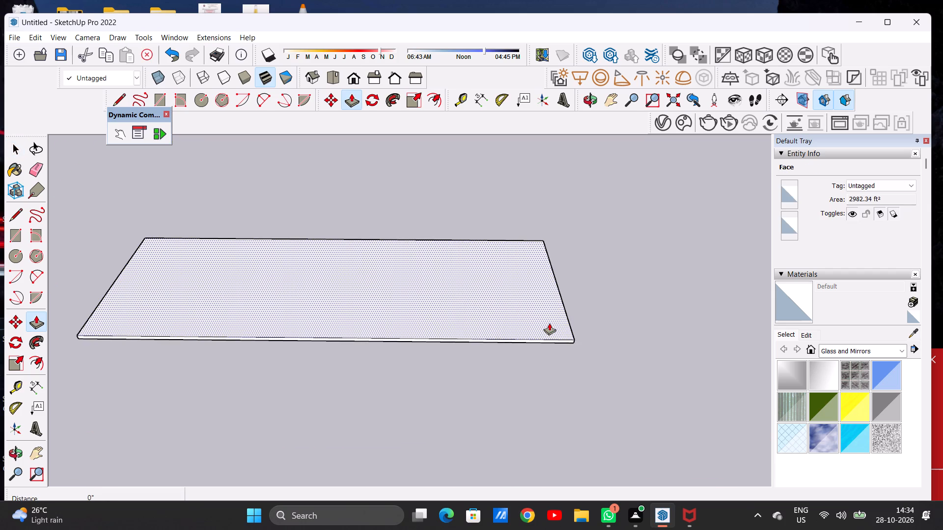
left_click(549, 323)
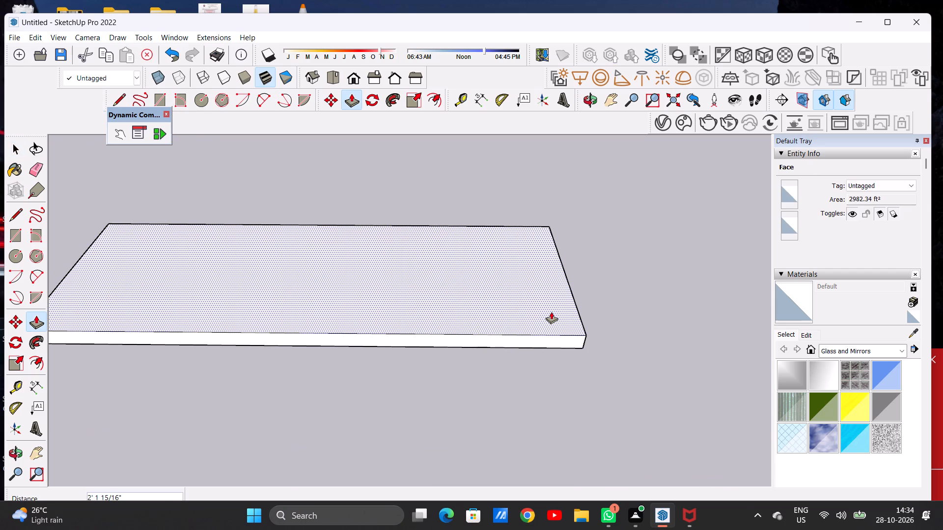
left_click(551, 312)
key("space")
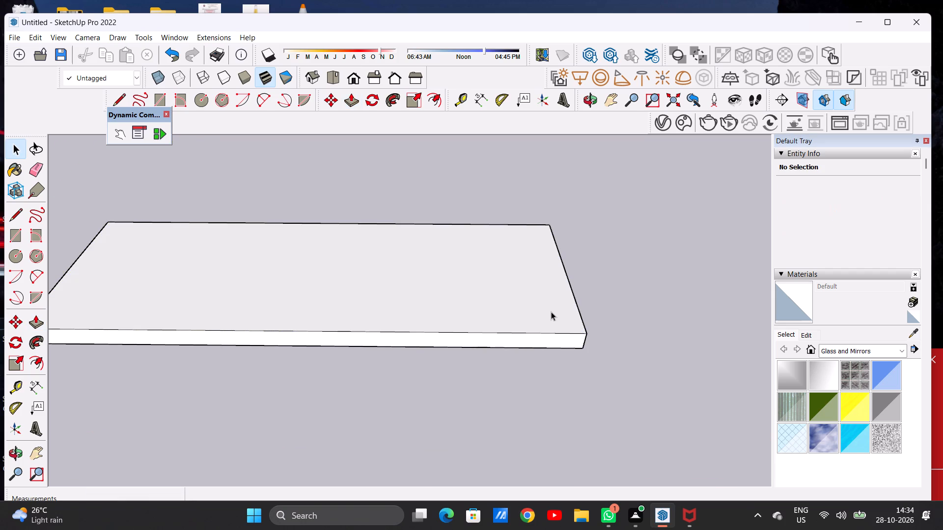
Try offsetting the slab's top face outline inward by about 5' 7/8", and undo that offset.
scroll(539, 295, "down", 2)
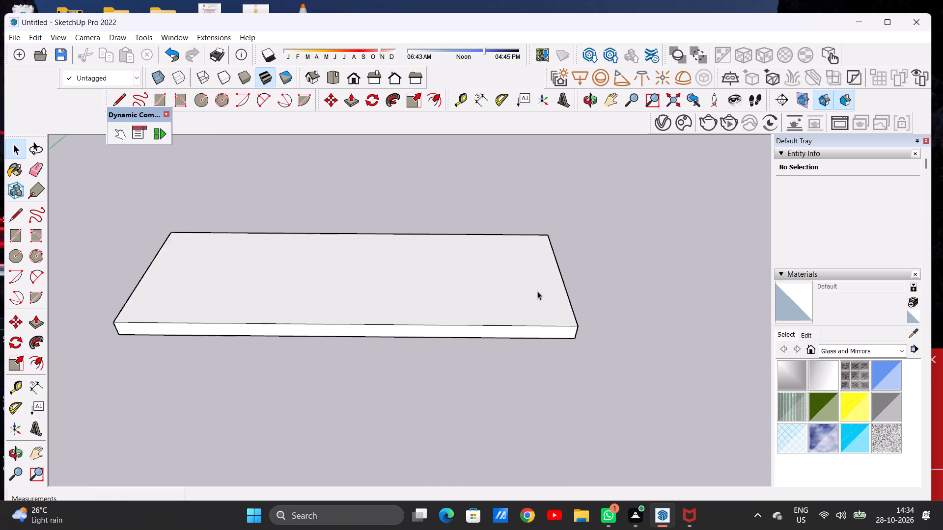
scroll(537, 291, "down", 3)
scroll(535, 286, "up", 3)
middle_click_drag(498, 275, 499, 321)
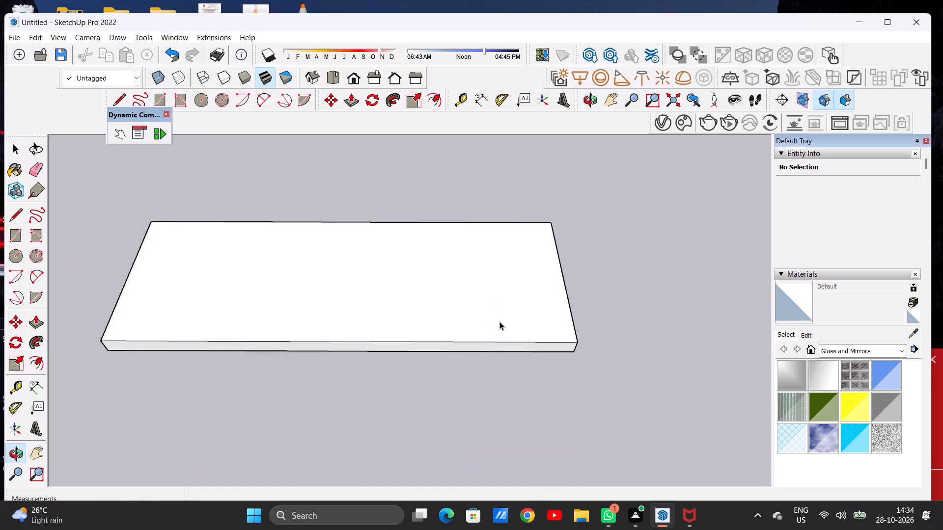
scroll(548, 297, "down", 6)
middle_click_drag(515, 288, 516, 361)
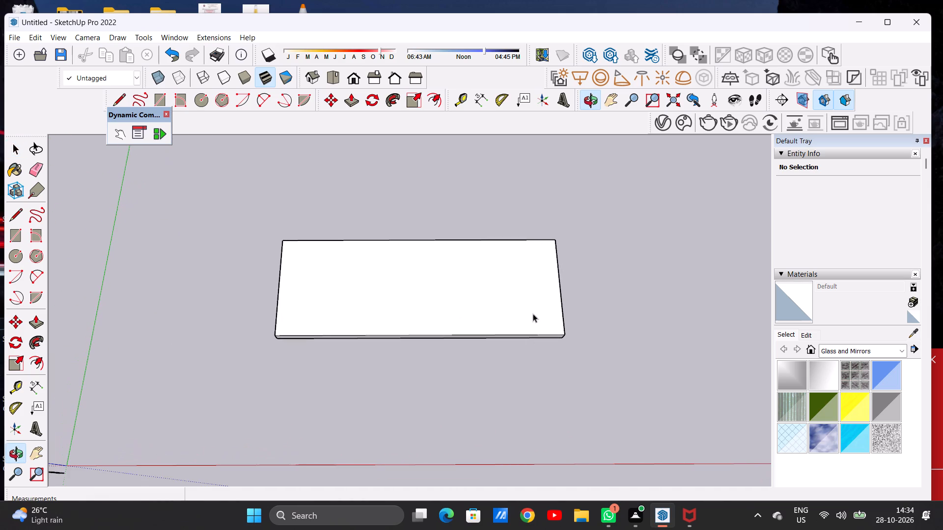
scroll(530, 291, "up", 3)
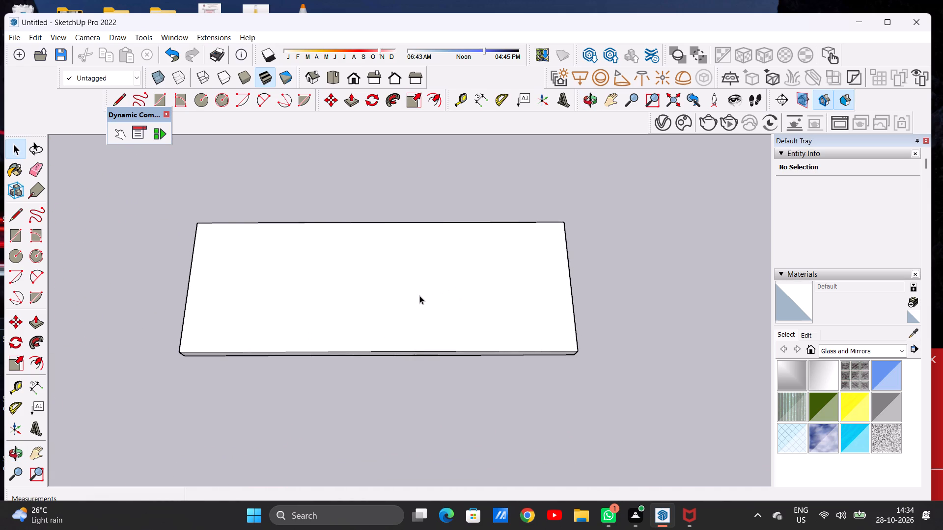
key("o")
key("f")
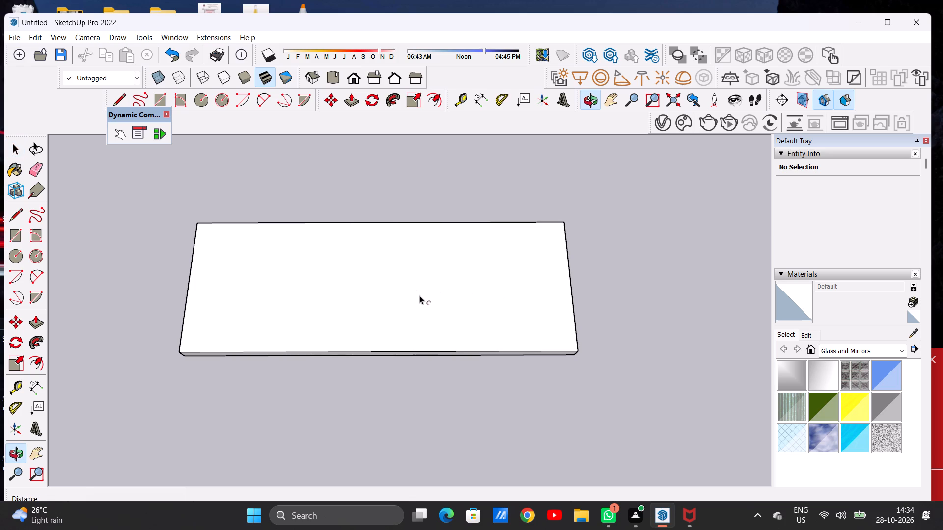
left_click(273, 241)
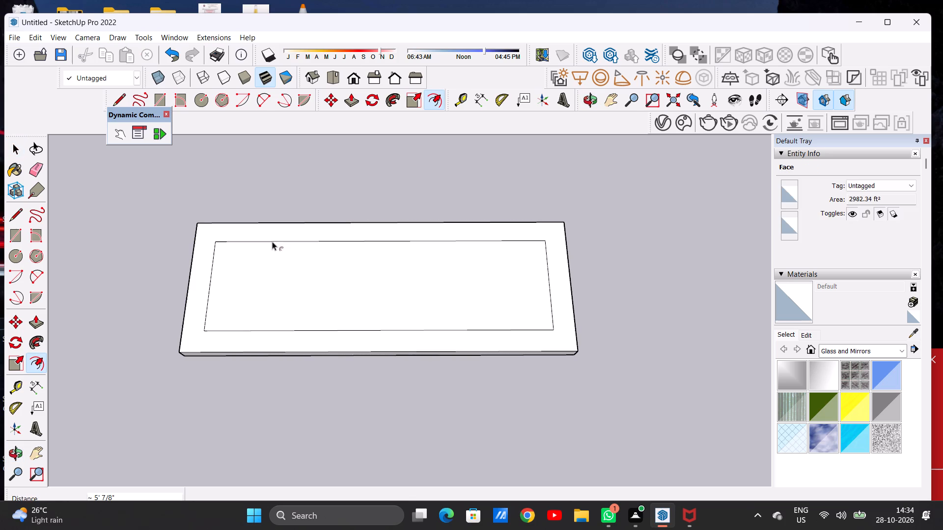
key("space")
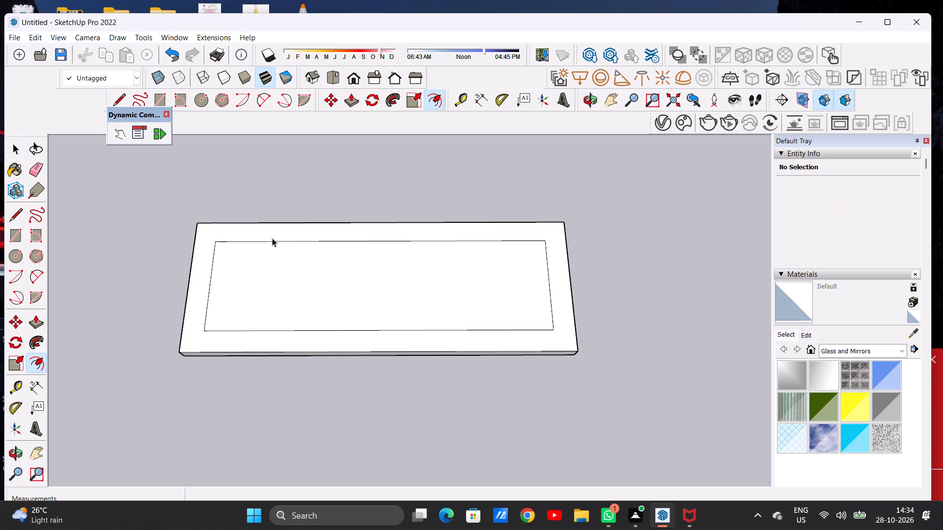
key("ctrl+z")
Offset the slab's top face outline inward by about 2' 3" to form a narrow border around it.
type("OF")
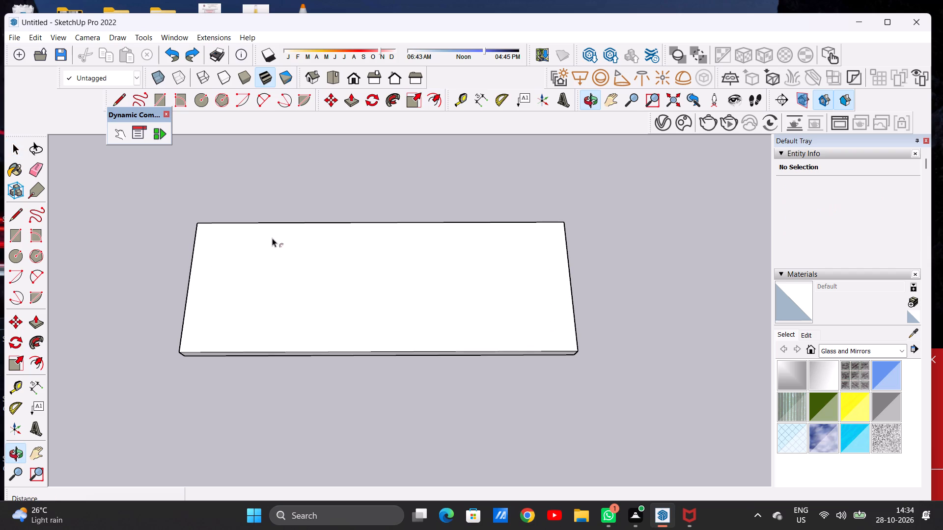
left_click(235, 238)
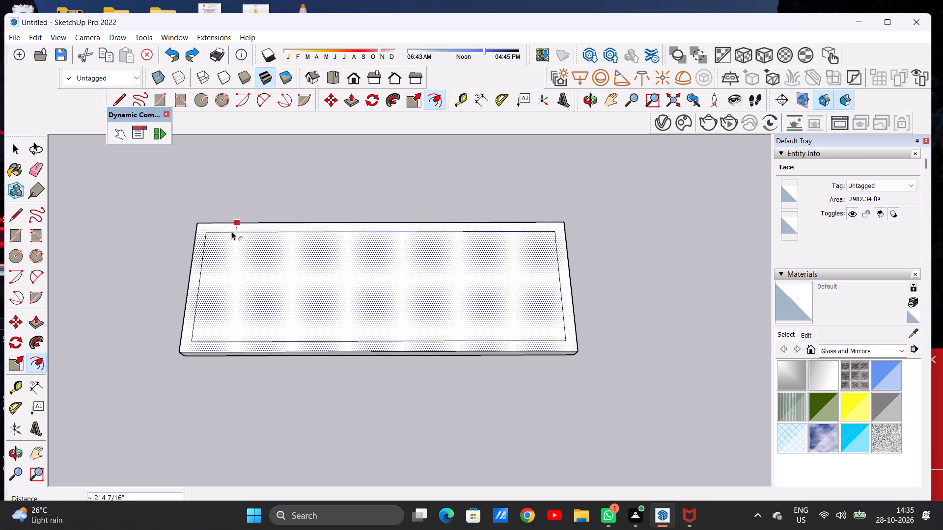
left_click(231, 231)
key("space")
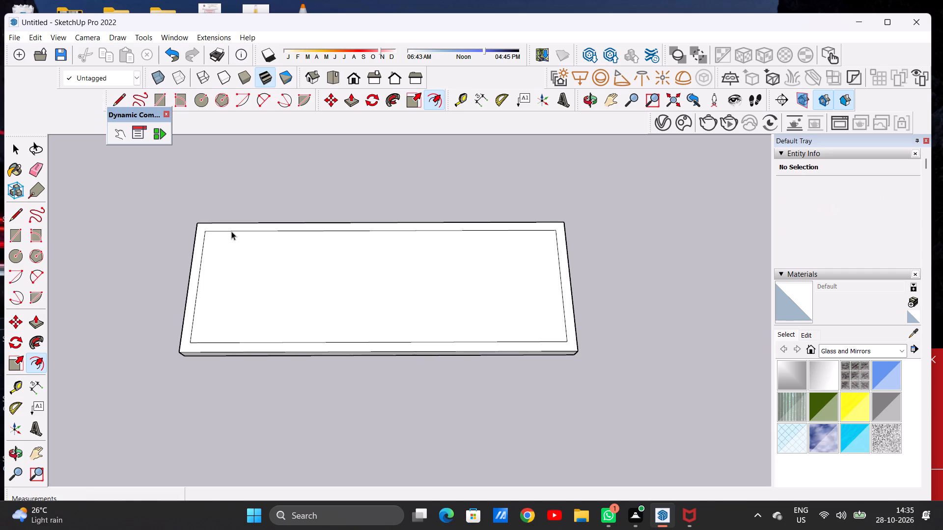
Draw a line about 2' 2 13/16" long from the inner outline's front right corner straight to the slab's front edge.
key("l")
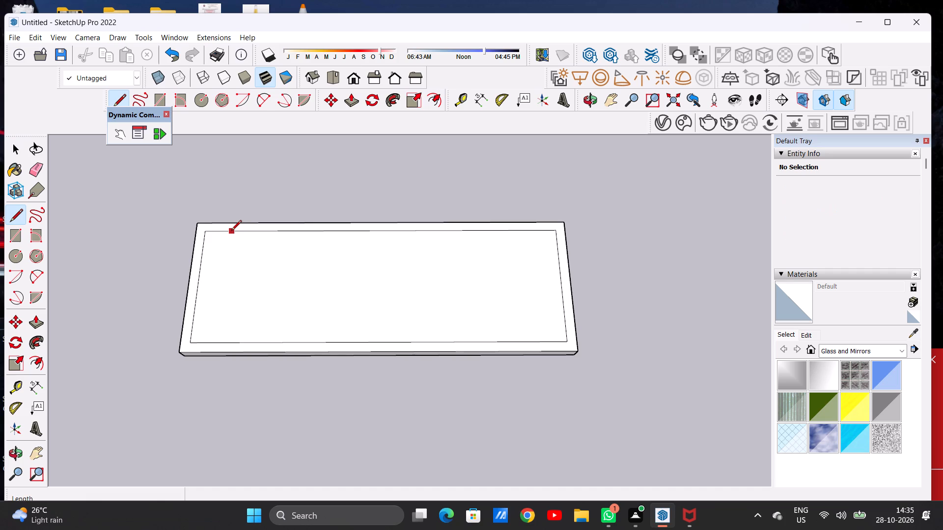
scroll(569, 354, "up", 6)
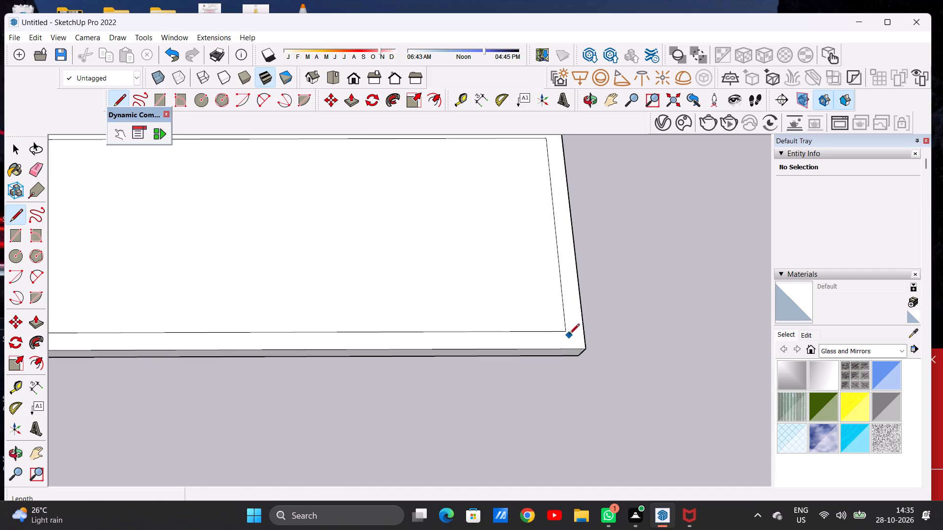
left_click(565, 330)
left_click(568, 346)
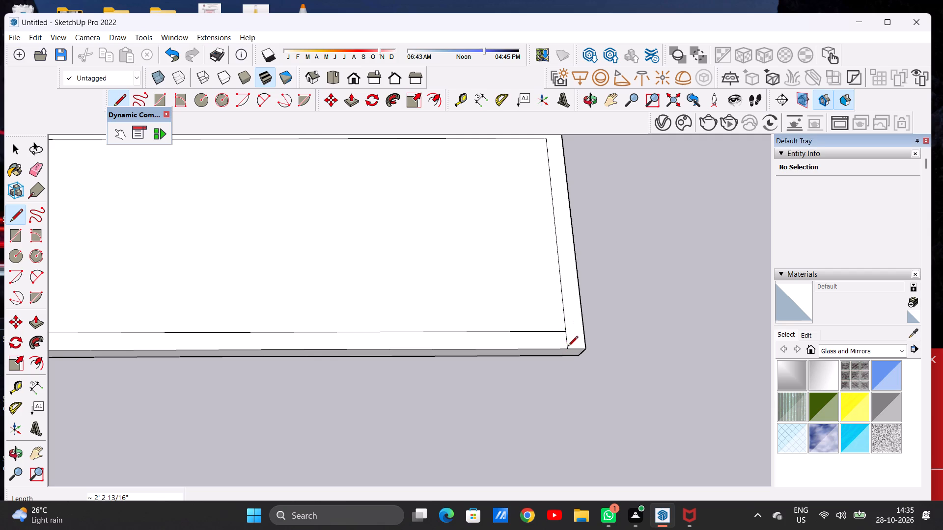
Draw a line about 2' 2 13/16" long from the inner outline's front left corner straight to the slab's front edge.
scroll(610, 342, "down", 11)
scroll(245, 322, "up", 3)
scroll(277, 347, "down", 2)
scroll(276, 347, "up", 5)
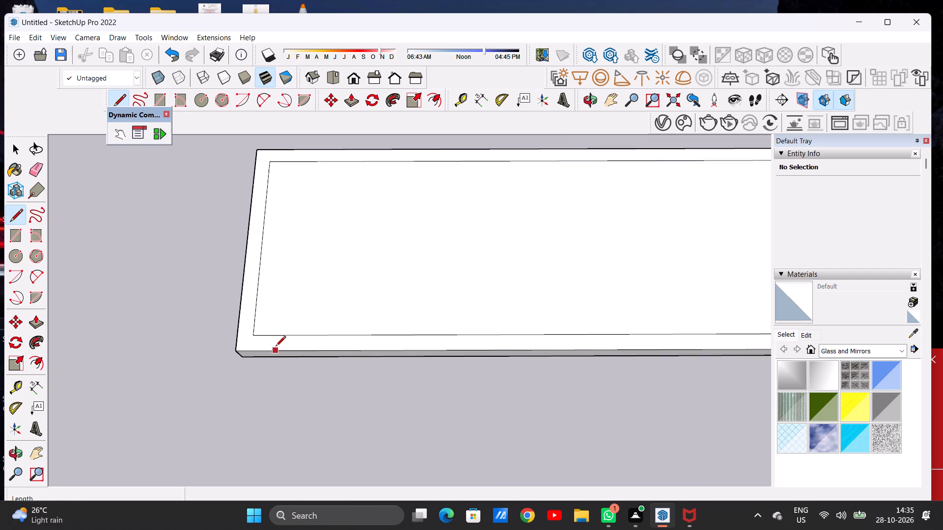
scroll(266, 348, "up", 12)
scroll(254, 342, "down", 1)
scroll(254, 342, "up", 3)
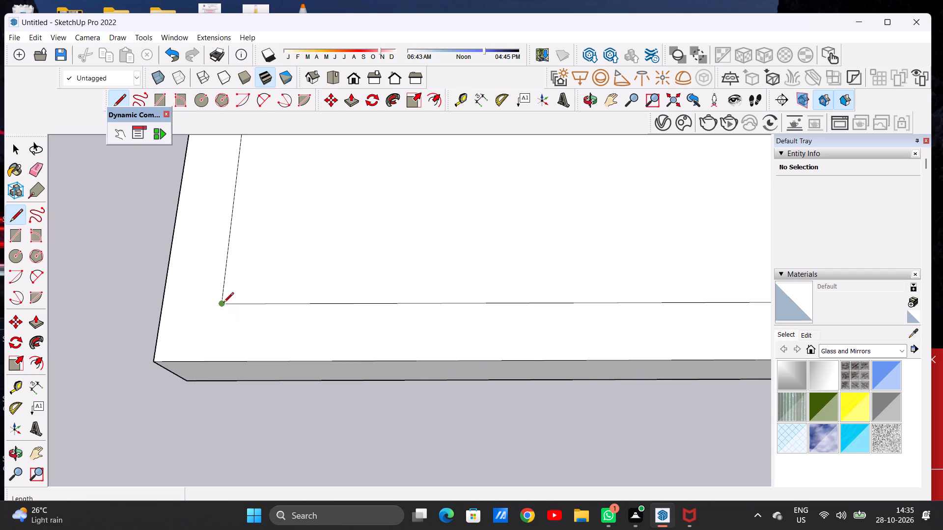
left_click(223, 303)
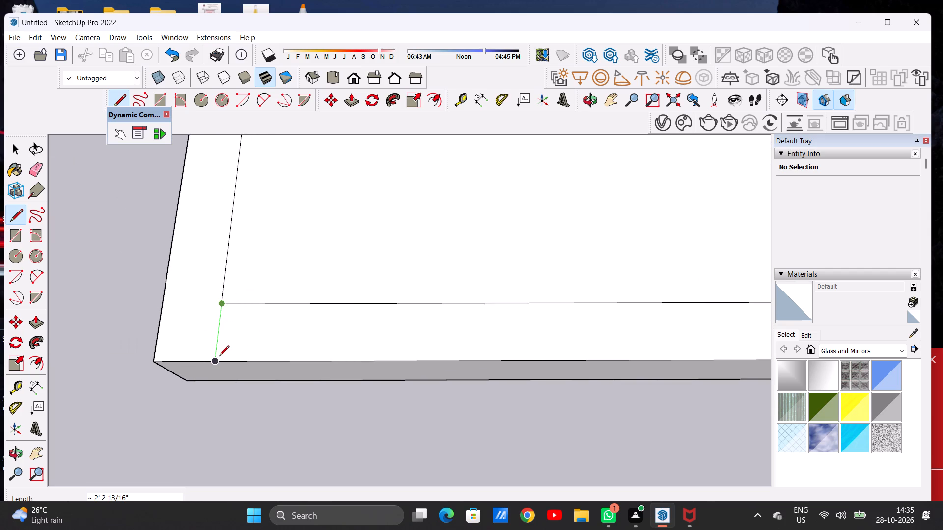
left_click(219, 358)
key("space")
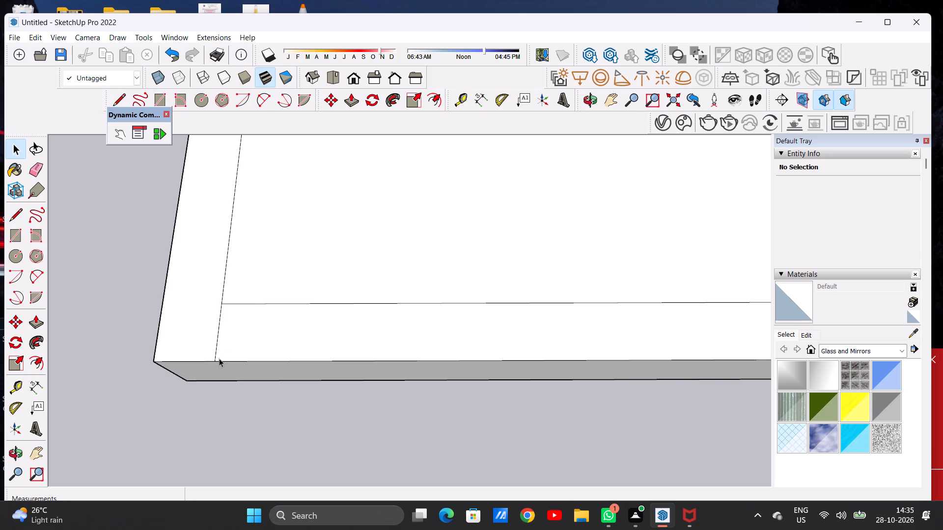
Push/Pull the U-shaped border along the slab's back and two sides upward by 10' to form walls.
scroll(215, 348, "down", 6)
scroll(159, 326, "down", 9)
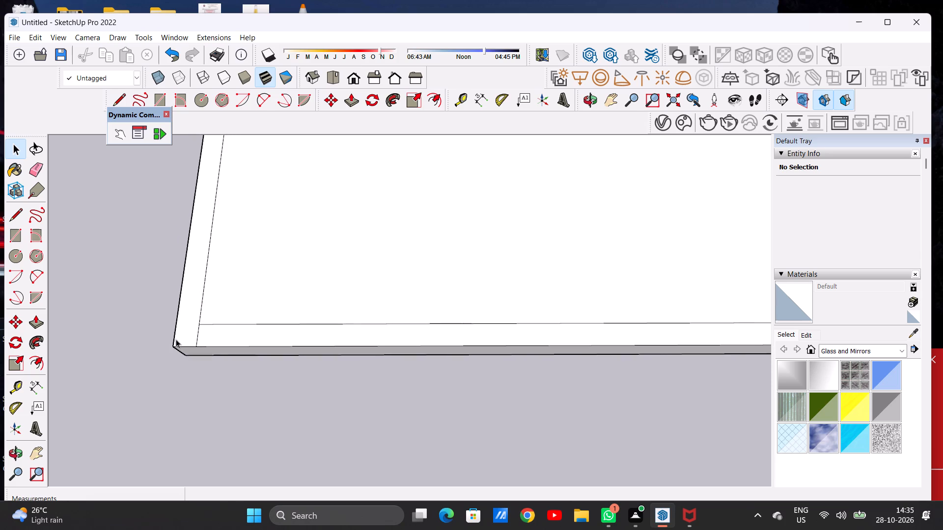
scroll(176, 339, "down", 12)
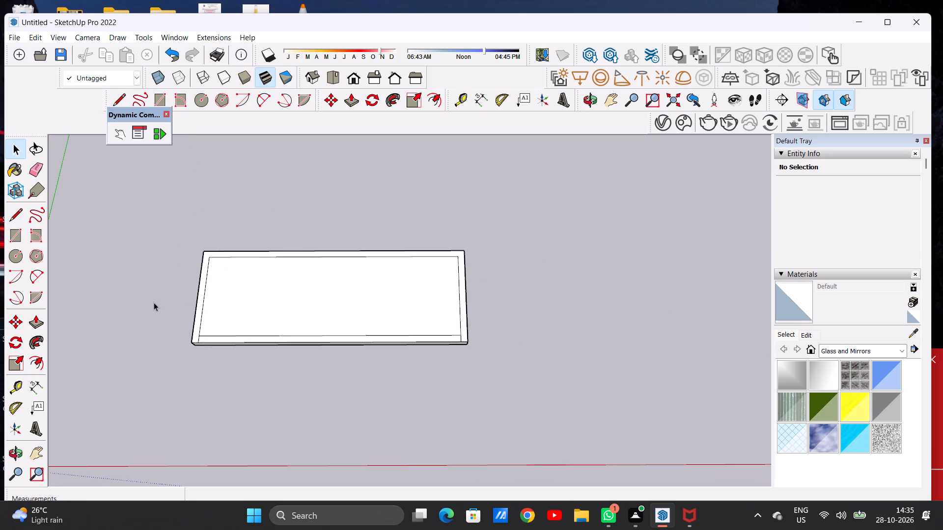
scroll(154, 302, "up", 1)
scroll(154, 302, "down", 1)
scroll(154, 302, "up", 3)
scroll(199, 318, "down", 4)
middle_click_drag(182, 318, 194, 259)
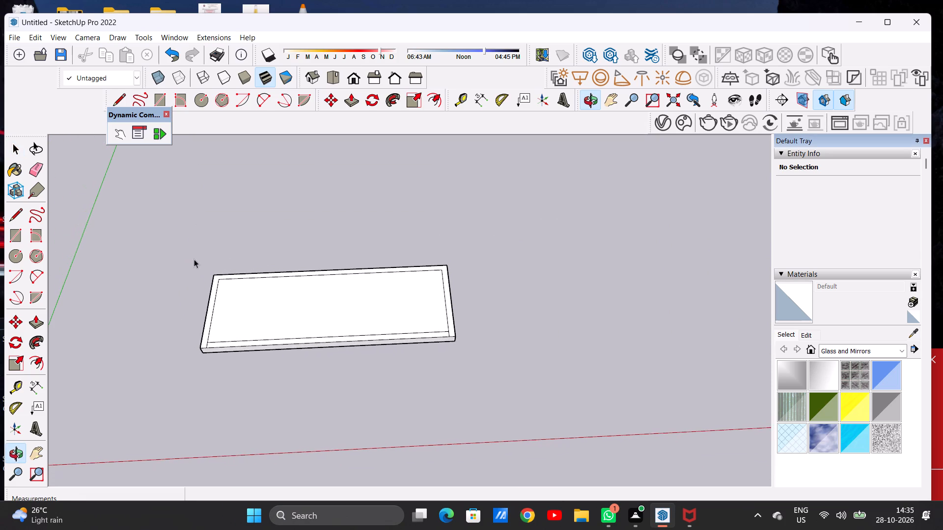
scroll(234, 269, "up", 3)
scroll(283, 265, "down", 5)
middle_click_drag(280, 332, 272, 266)
scroll(423, 277, "up", 1)
scroll(493, 264, "up", 3)
scroll(538, 258, "down", 6)
scroll(412, 245, "up", 1)
scroll(412, 245, "down", 1)
scroll(412, 245, "up", 1)
scroll(412, 245, "down", 1)
scroll(412, 245, "up", 7)
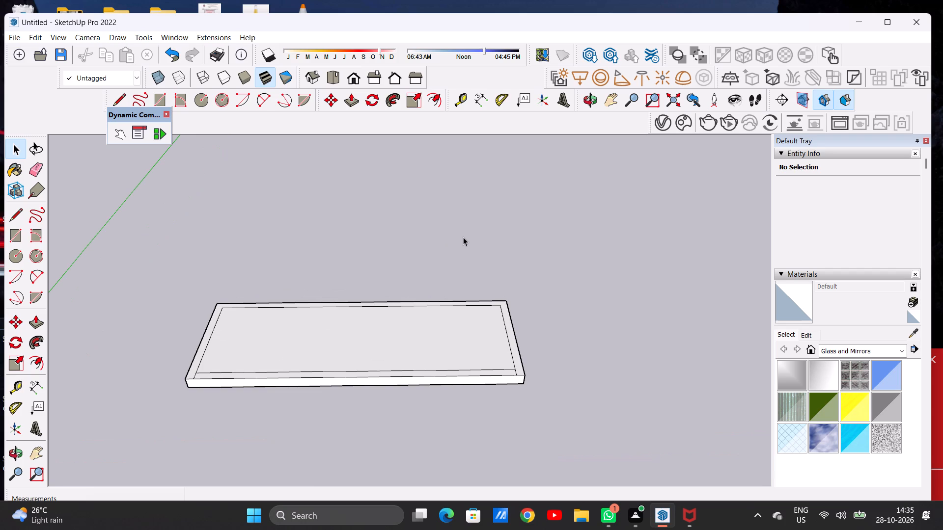
key("p")
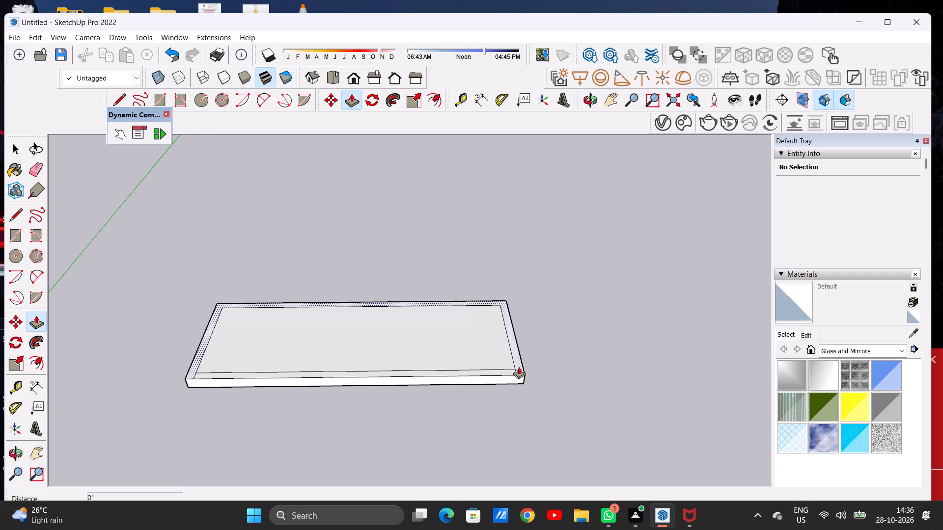
scroll(519, 367, "up", 4)
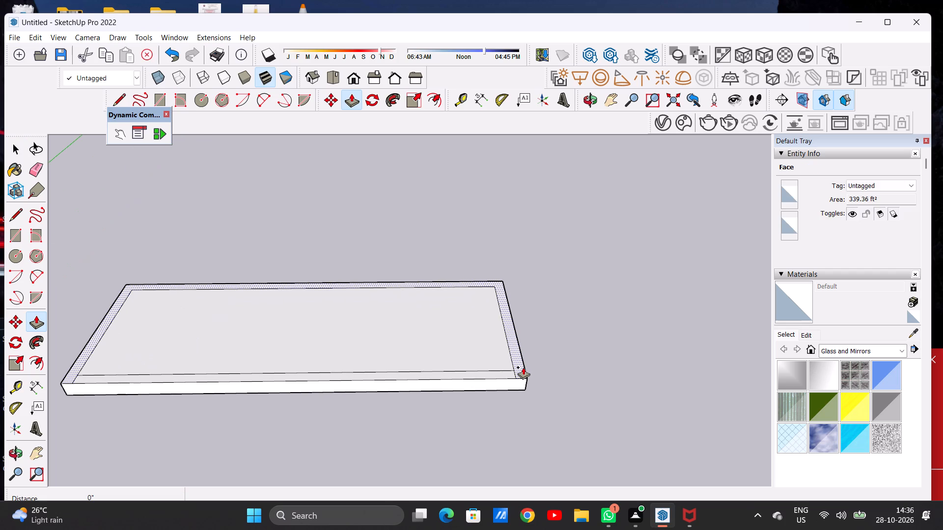
left_click(523, 367)
scroll(551, 325, "down", 11)
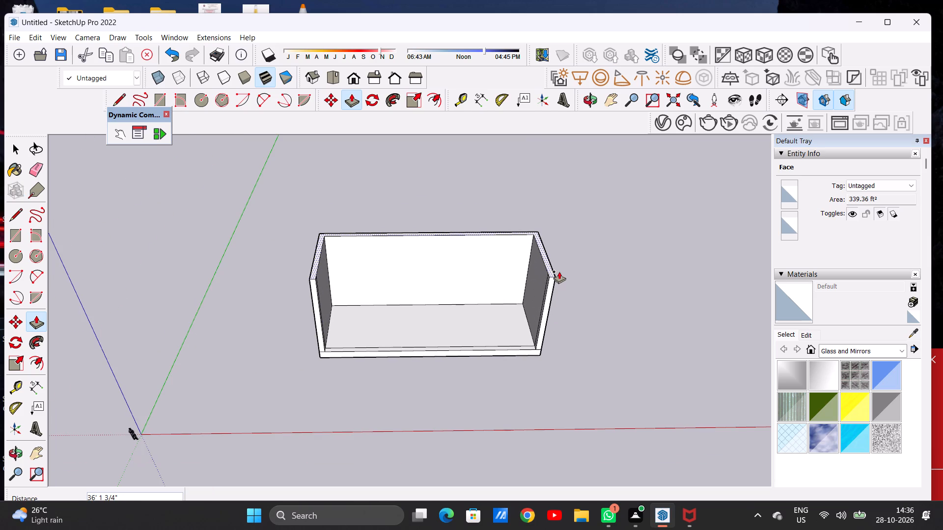
middle_click_drag(545, 285, 550, 246)
scroll(551, 264, "up", 3)
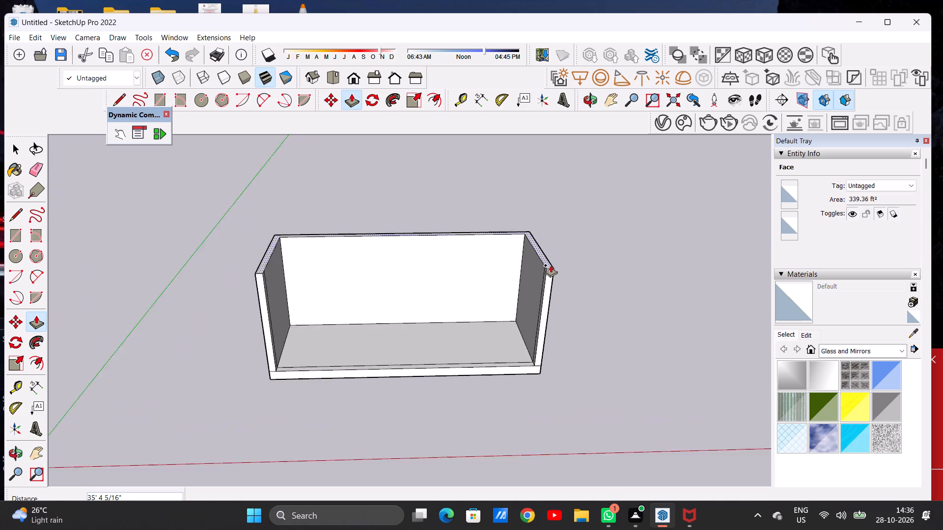
scroll(551, 265, "up", 3)
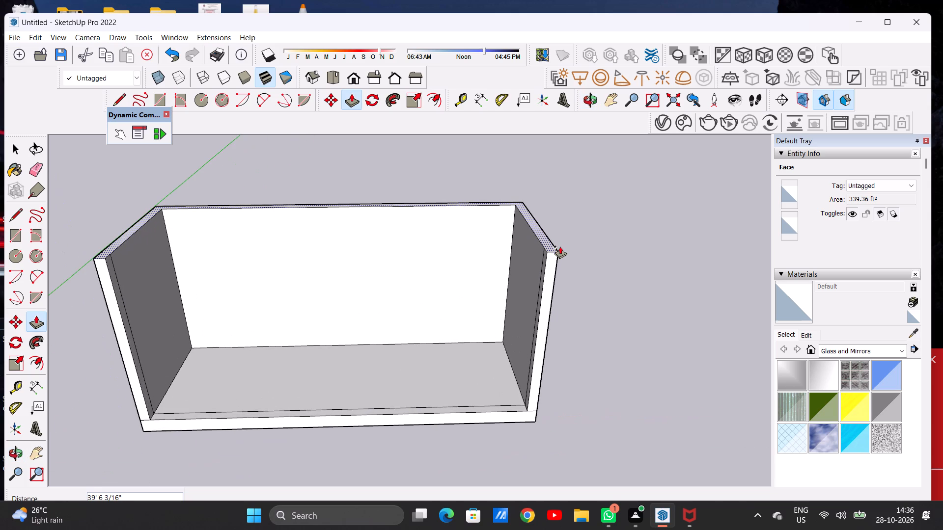
type("10'")
key("Return")
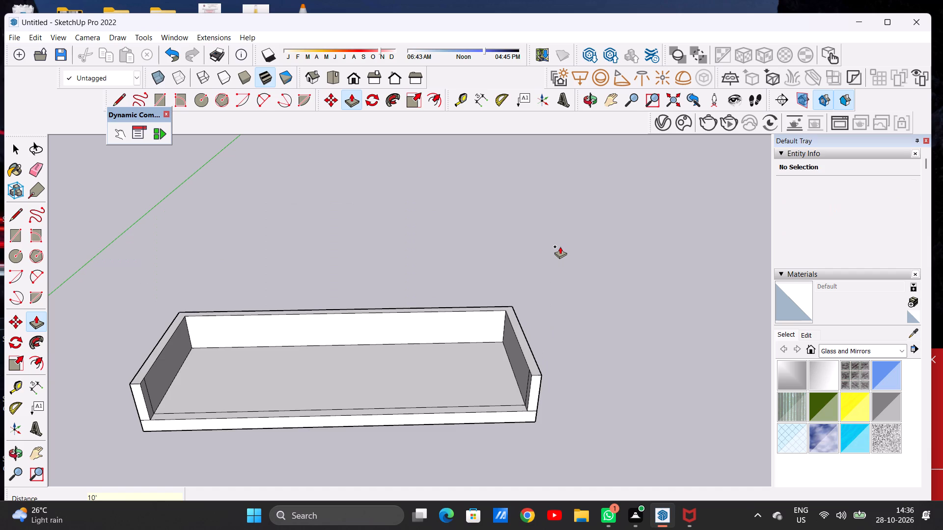
key("space")
Push/Pull the top face of the U-shaped walls further upward by about 16' 10".
key("p")
scroll(554, 270, "down", 4)
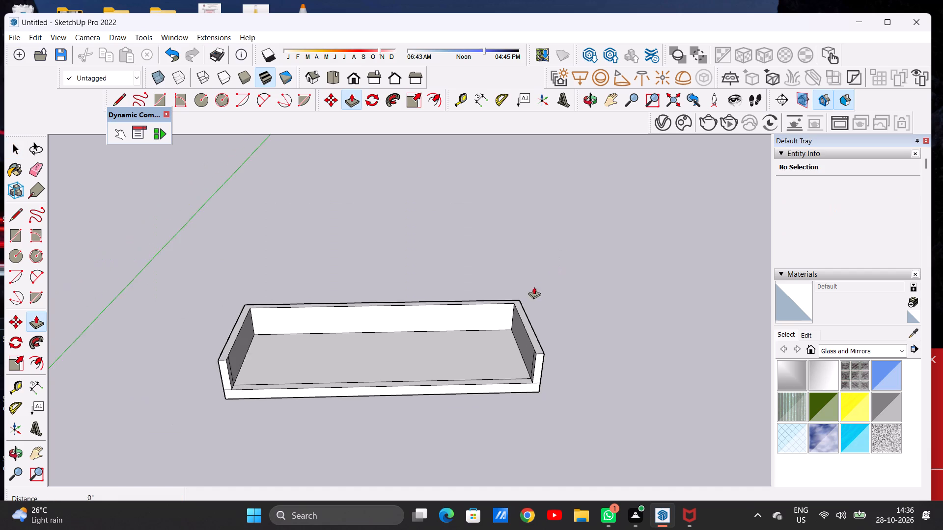
middle_click_drag(513, 310, 512, 293)
scroll(560, 344, "up", 7)
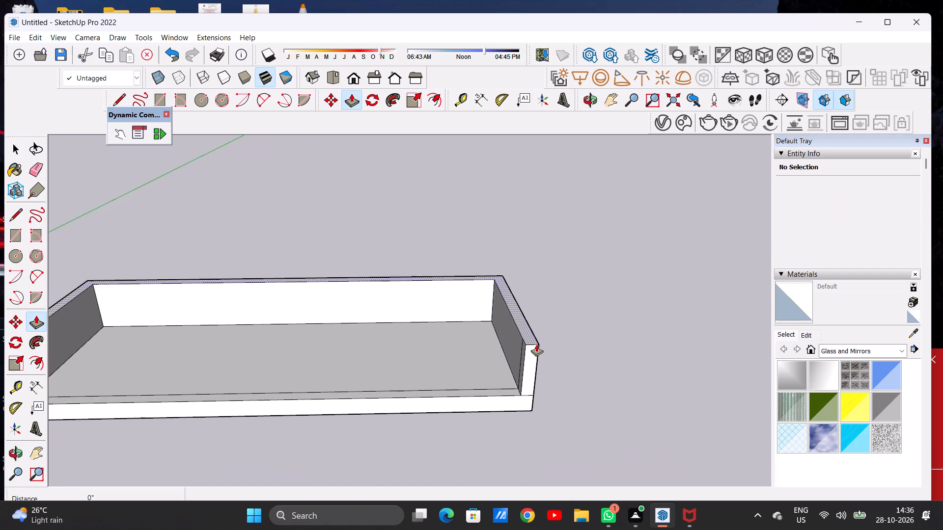
scroll(530, 337, "up", 8)
left_click(529, 337)
scroll(542, 310, "down", 13)
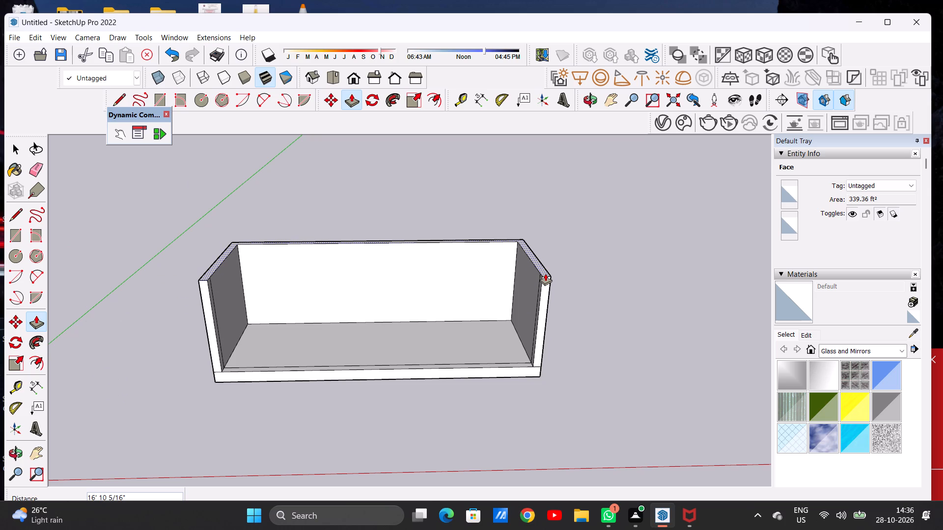
left_click(545, 273)
key("space")
Push/Pull the large inner face of the left side wall inward by about 3' 1" to thicken the wall.
scroll(366, 332, "down", 4)
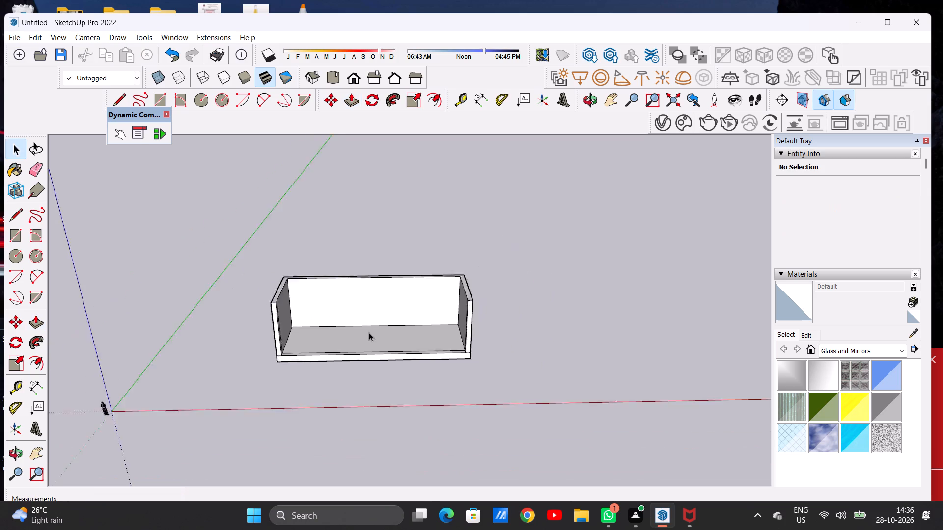
scroll(369, 332, "down", 4)
middle_click_drag(388, 342, 383, 305)
scroll(372, 307, "up", 7)
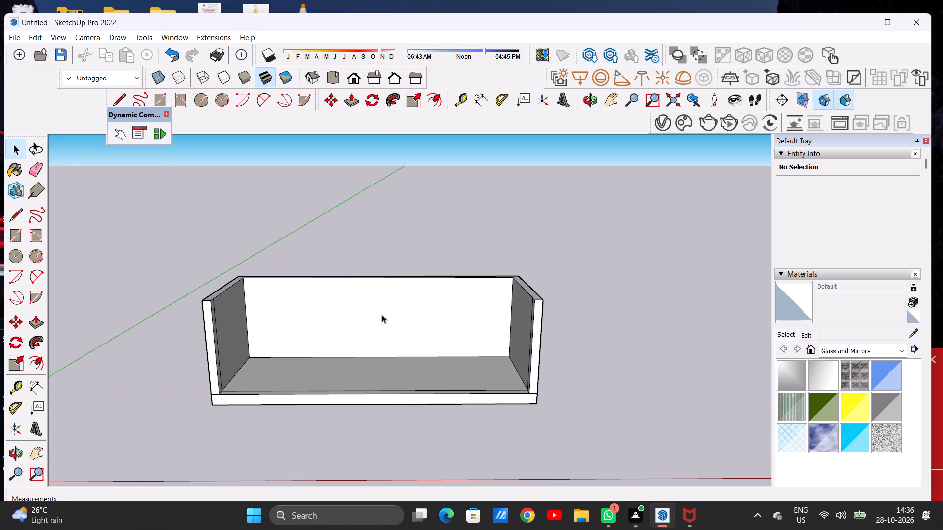
scroll(421, 317, "down", 5)
middle_click_drag(330, 308, 331, 411)
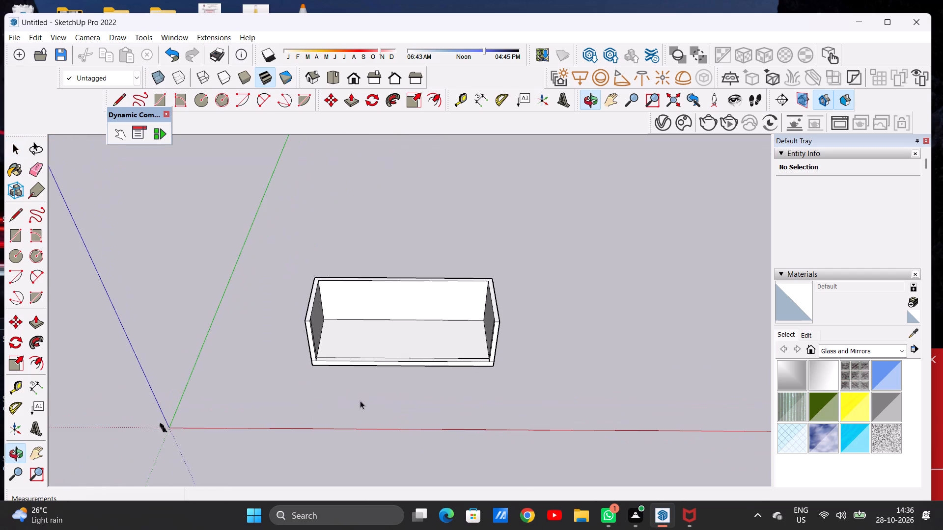
scroll(377, 340, "up", 5)
scroll(387, 347, "down", 5)
middle_click_drag(381, 338, 371, 372)
scroll(367, 318, "up", 4)
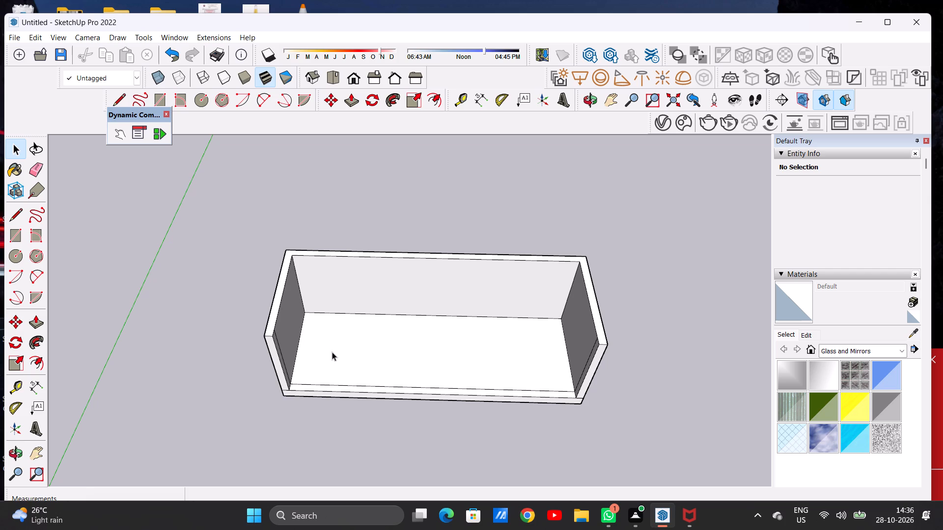
middle_click_drag(330, 350, 323, 337)
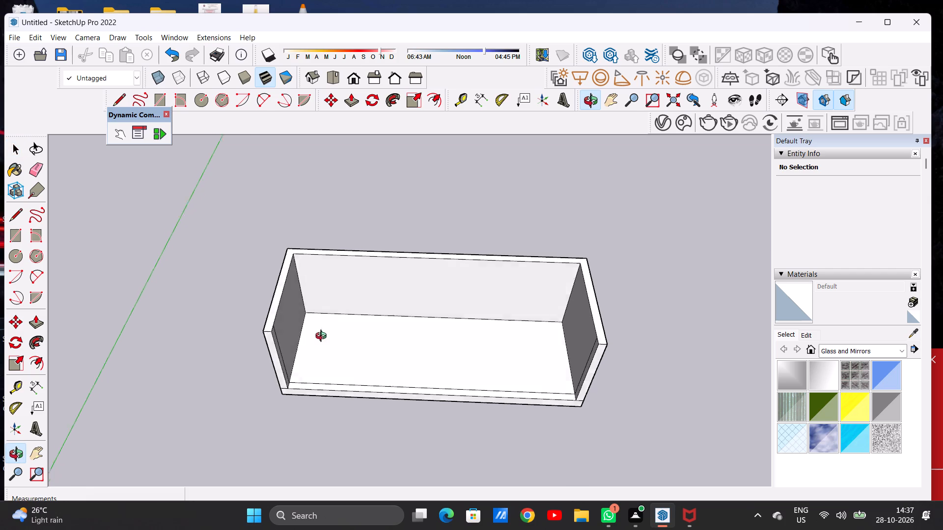
middle_click_drag(323, 337, 275, 305)
scroll(282, 318, "up", 10)
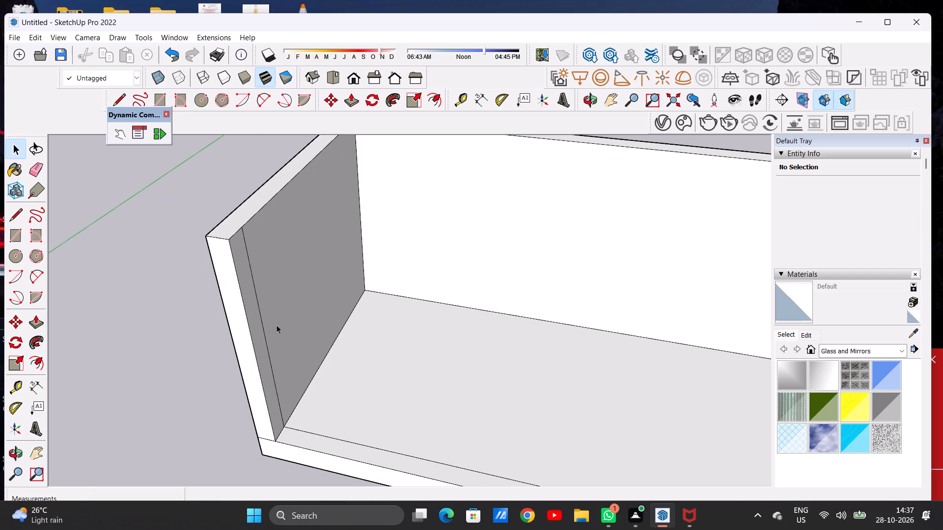
key("r")
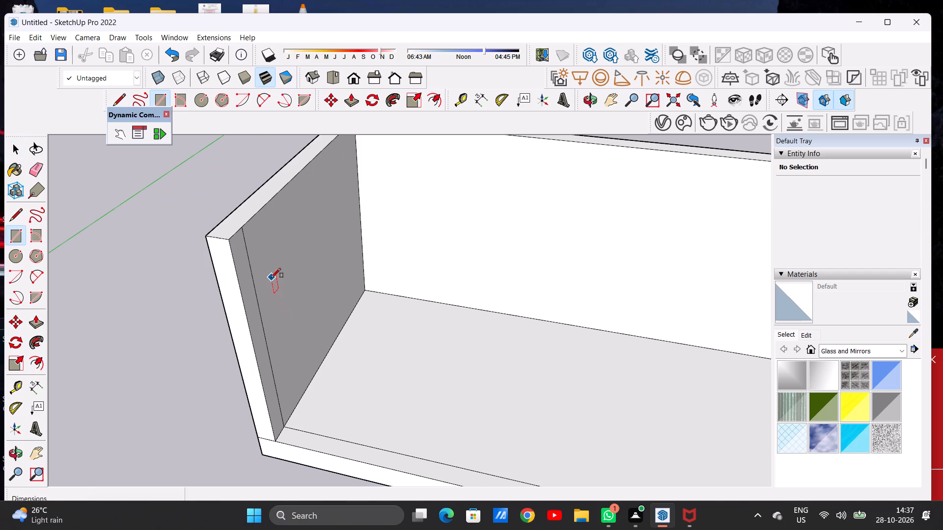
key("space")
key("p")
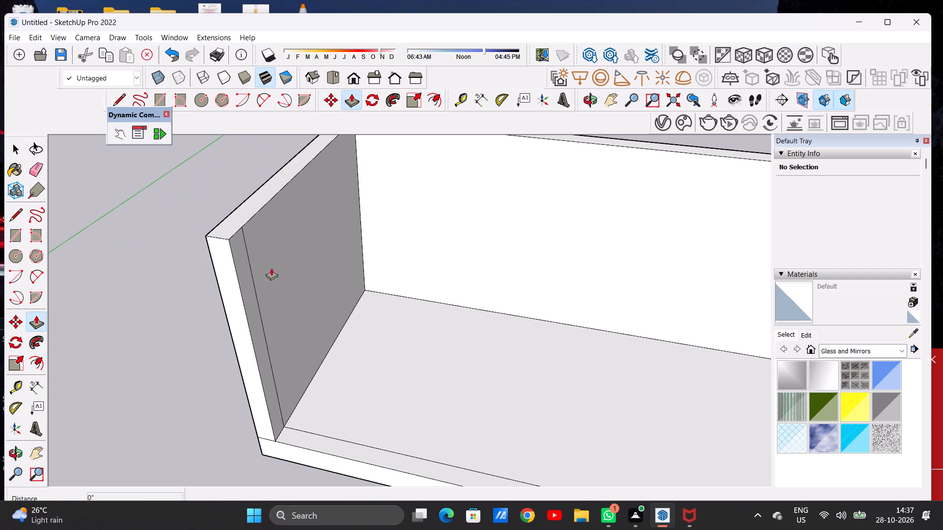
left_click(268, 259)
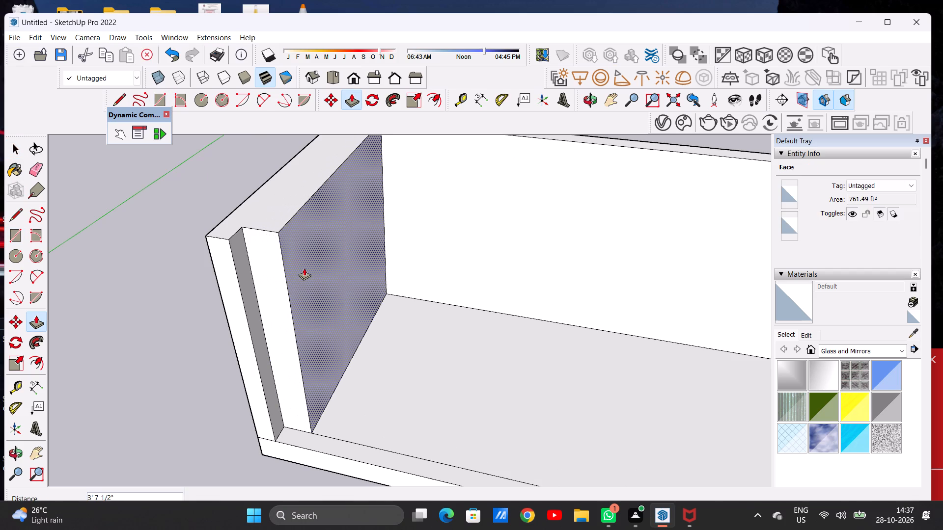
left_click(298, 259)
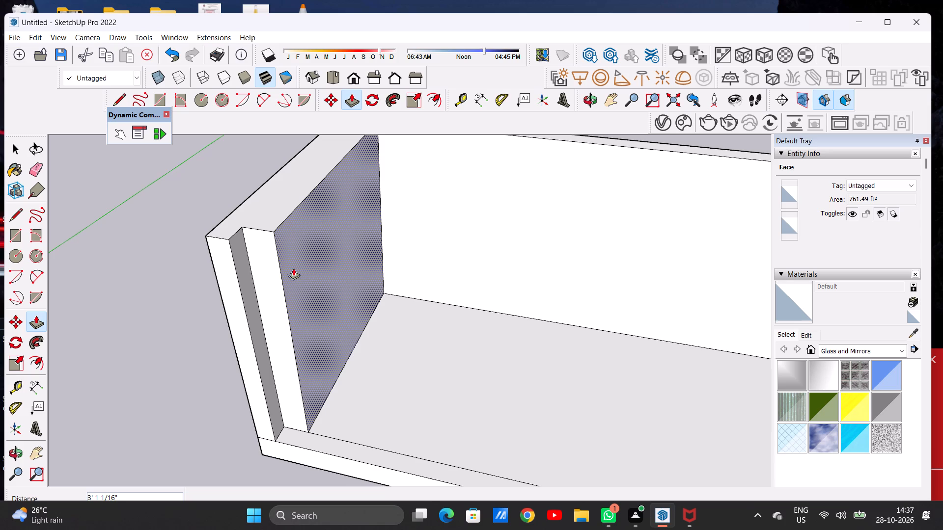
Push/Pull the narrow front strip of the left wall's inner side inward until flush with the thickened wall face.
scroll(245, 241, "up", 4)
scroll(245, 241, "down", 1)
left_click(238, 240)
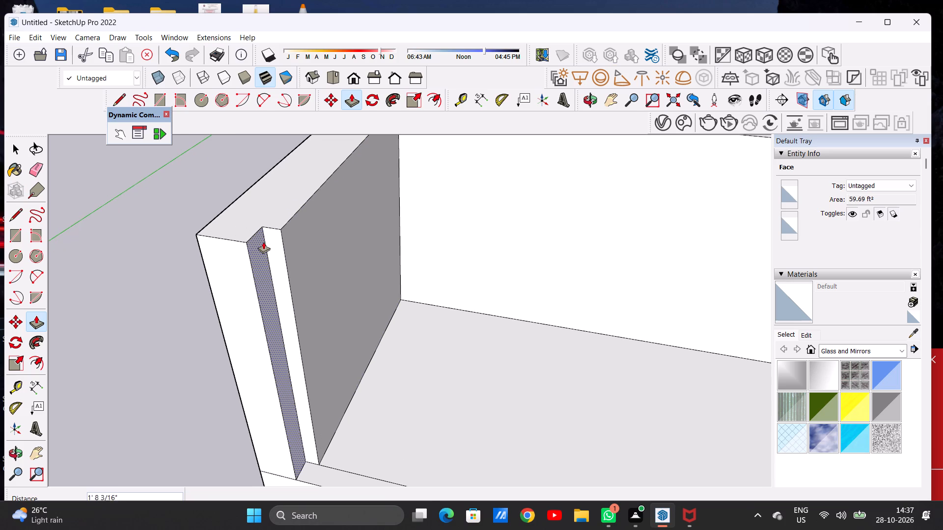
left_click(284, 225)
key("space")
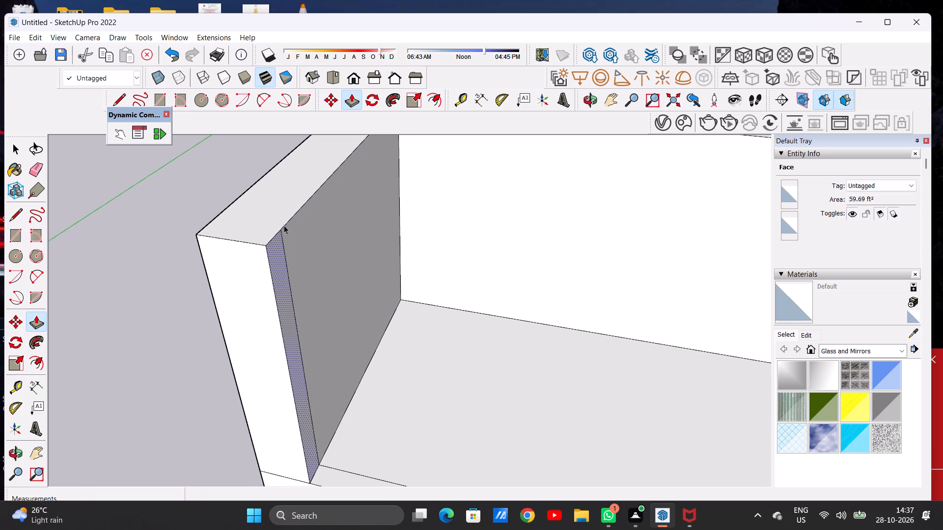
Draw two closely spaced parallel lines about 28' 6" long across the floor, from the back wall to the front strip's edge.
scroll(321, 286, "down", 16)
scroll(320, 272, "up", 1)
scroll(320, 272, "down", 3)
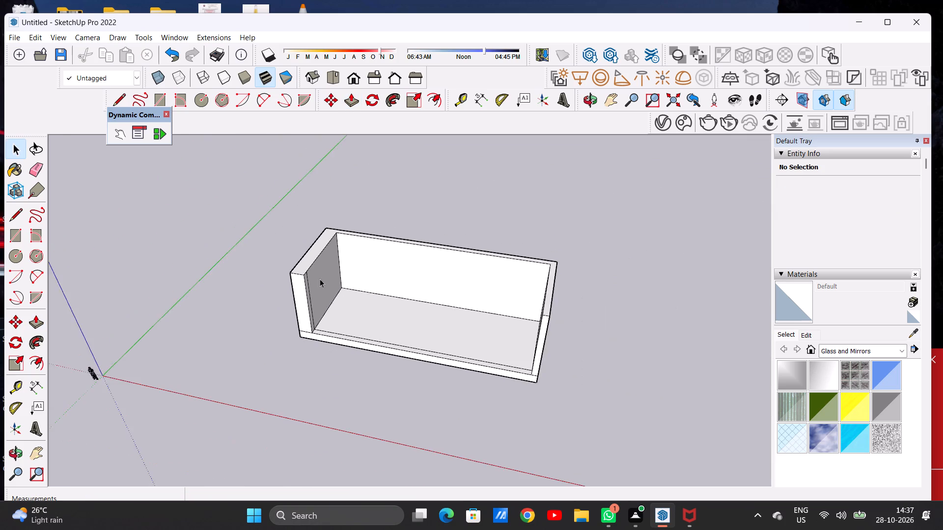
middle_click_drag(318, 292, 355, 244)
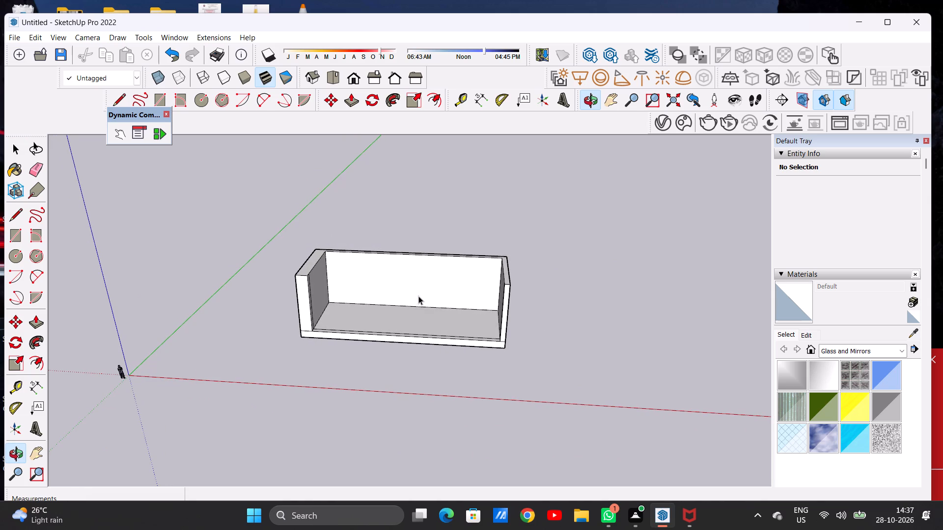
middle_click_drag(418, 296, 430, 372)
scroll(435, 311, "up", 5)
middle_click_drag(434, 310, 451, 365)
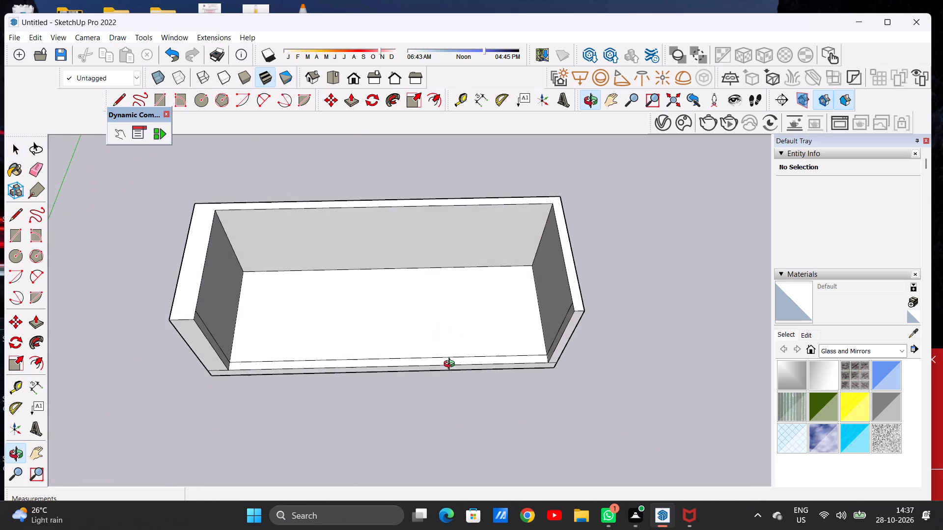
middle_click_drag(451, 365, 445, 373)
scroll(477, 361, "down", 2)
scroll(449, 305, "up", 2)
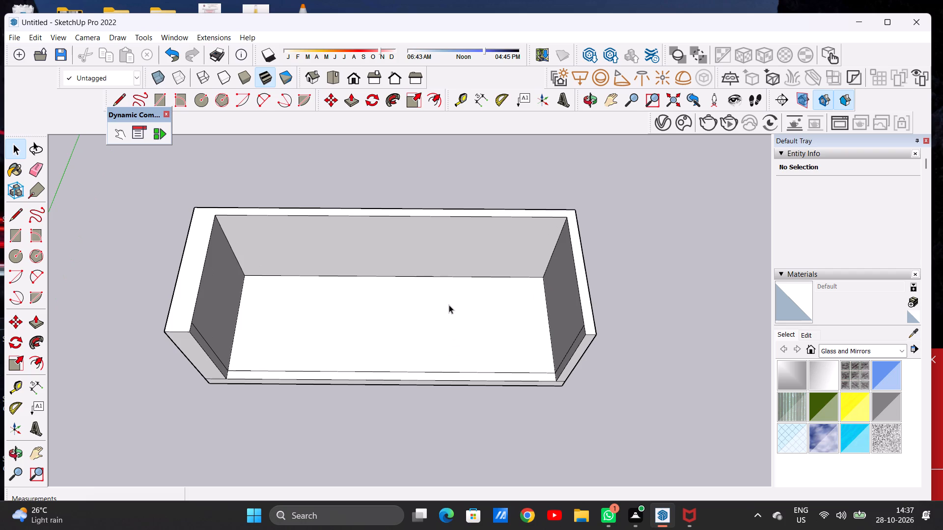
key("l")
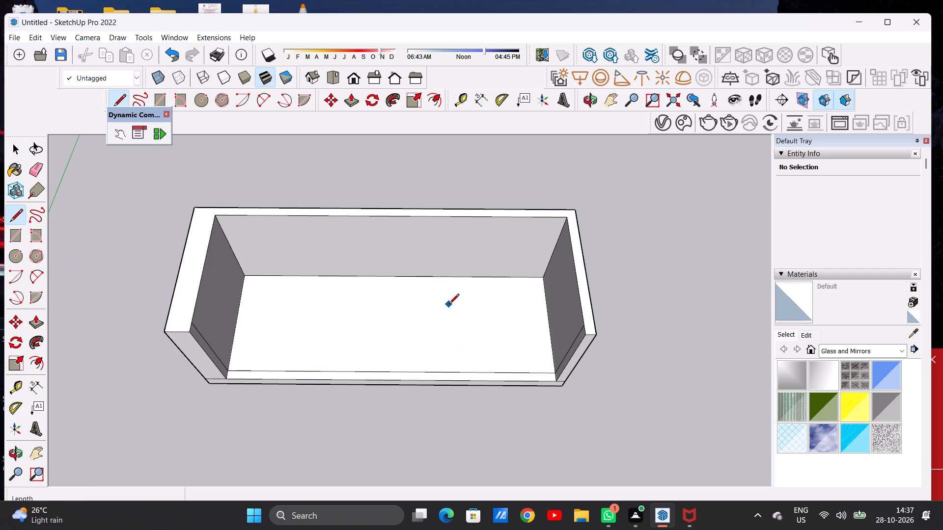
left_click(434, 276)
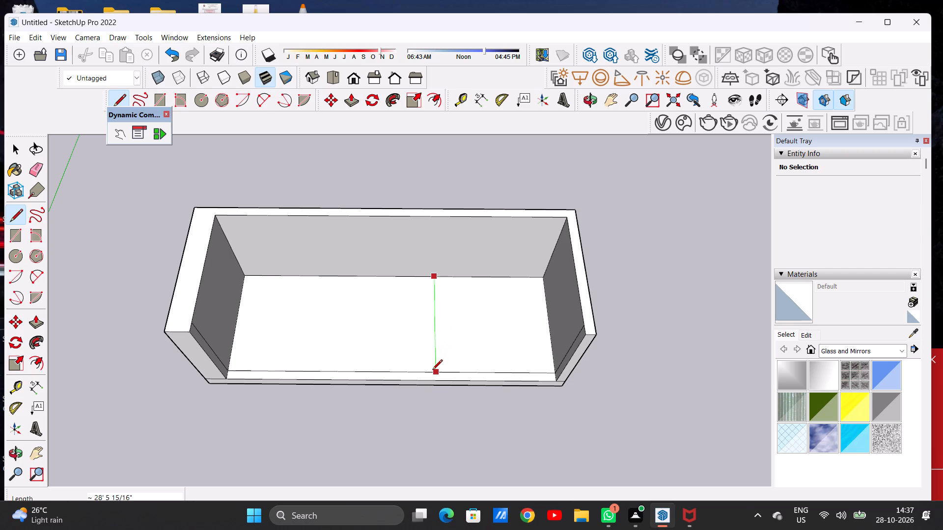
left_click(432, 371)
scroll(422, 277, "up", 4)
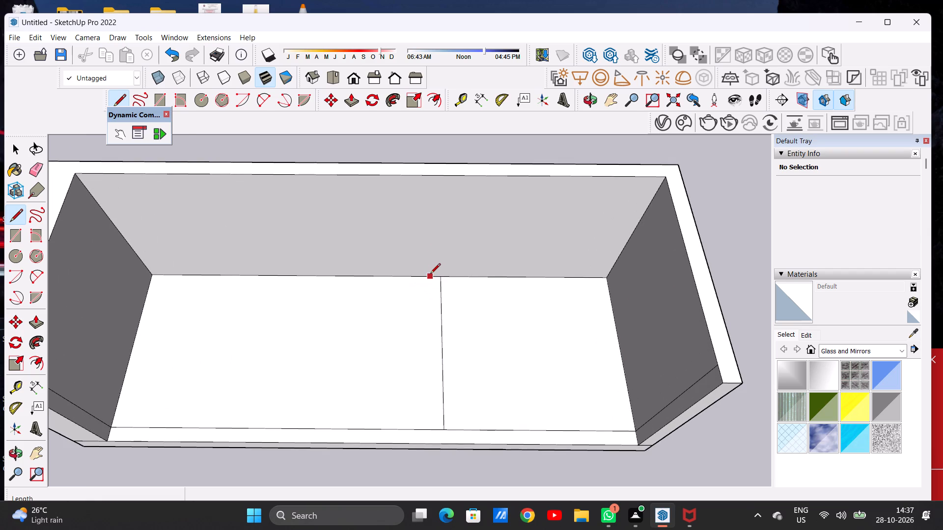
left_click(430, 274)
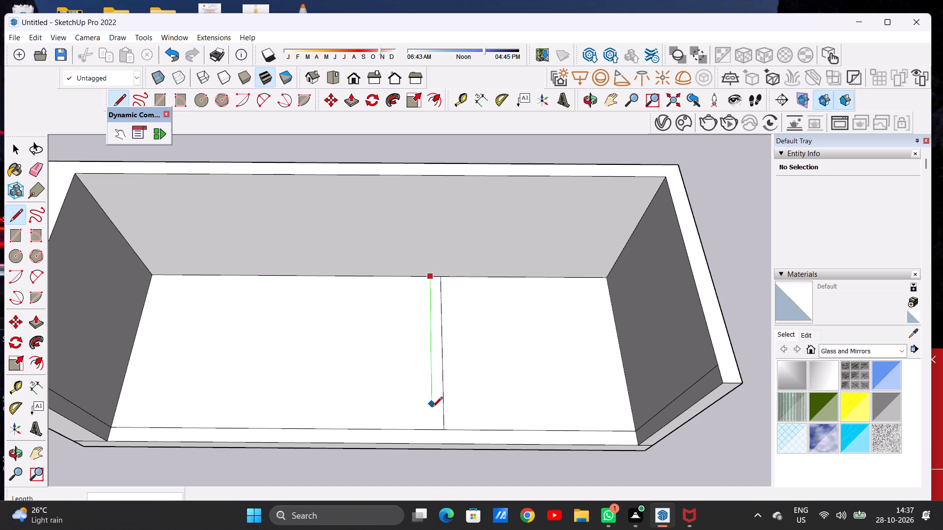
left_click(430, 426)
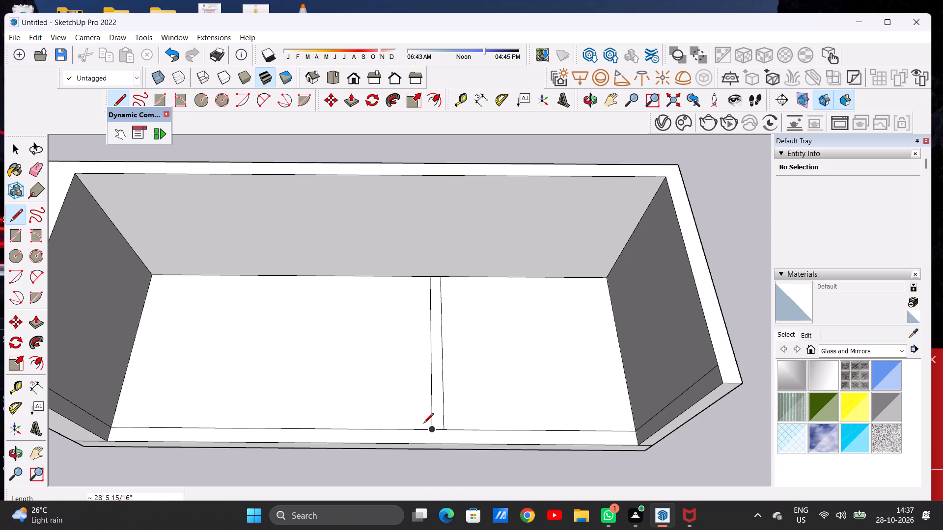
key("space")
Draw two parallel lines about 30' 3" long across the smaller floor area, from the dividing strip to the side wall.
scroll(485, 414, "down", 8)
middle_click_drag(512, 413, 510, 381)
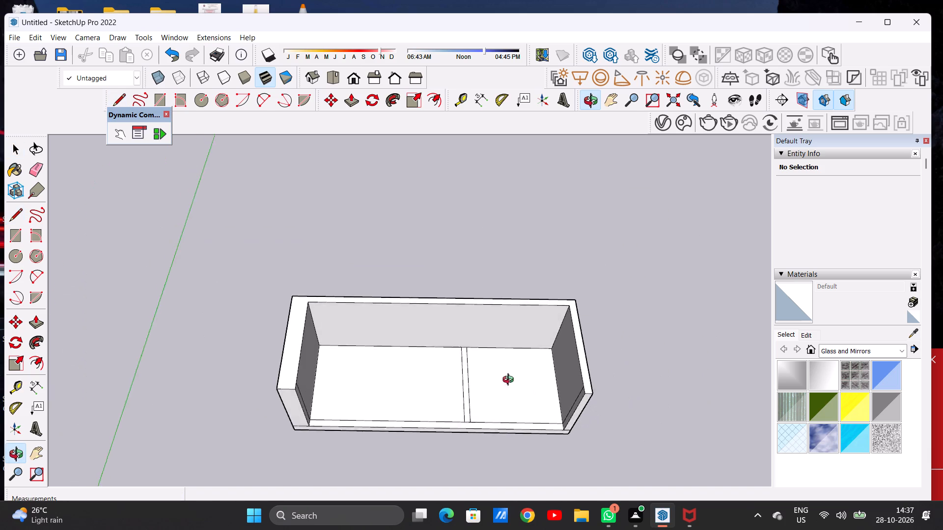
middle_click_drag(510, 381, 509, 329)
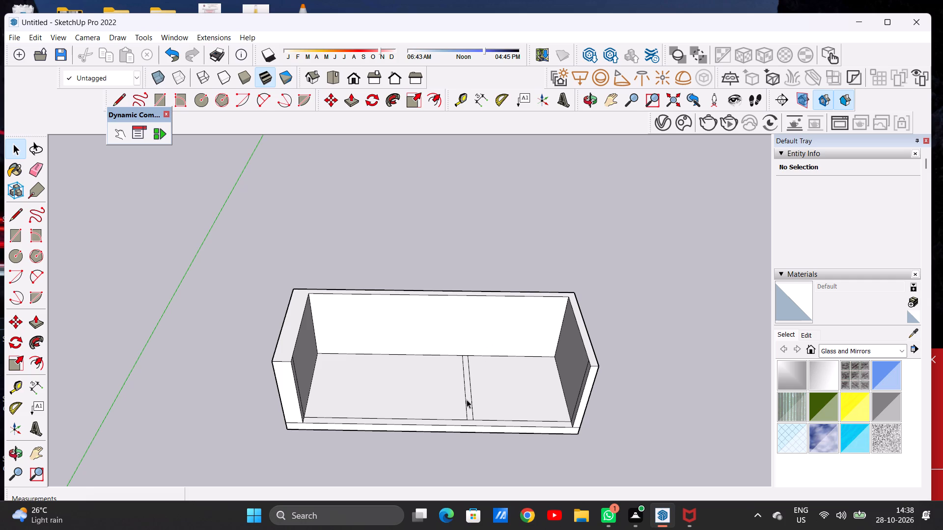
scroll(458, 384, "down", 7)
scroll(478, 392, "up", 4)
scroll(478, 393, "down", 1)
scroll(478, 393, "up", 2)
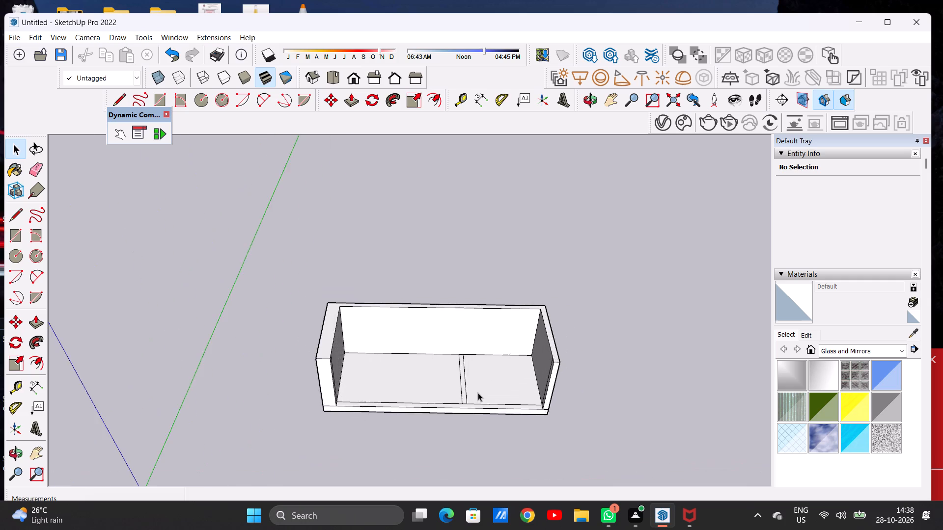
scroll(478, 393, "up", 5)
middle_click_drag(485, 363, 483, 401)
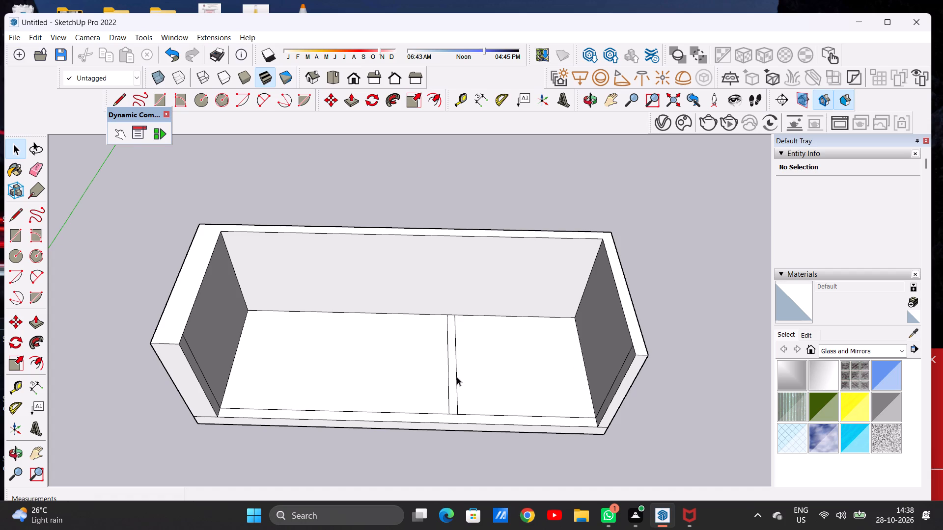
key("l")
scroll(461, 377, "up", 1)
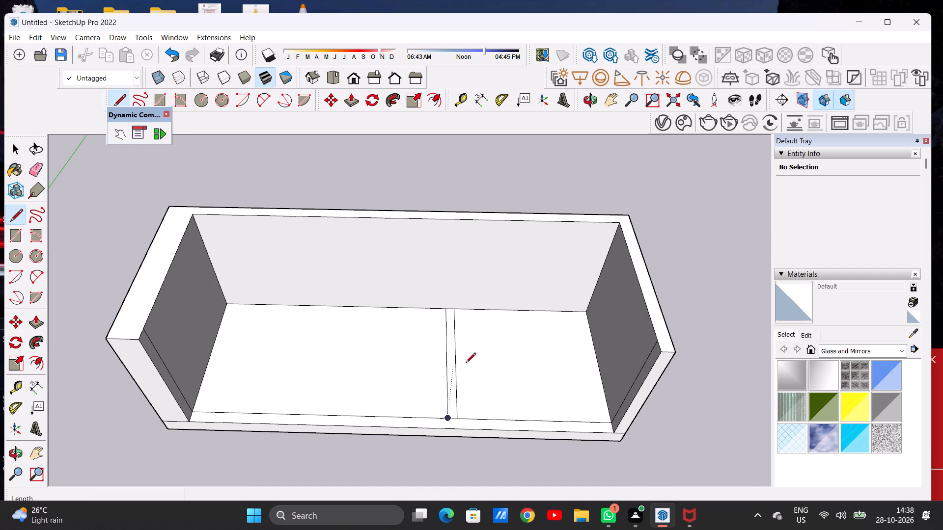
left_click(457, 360)
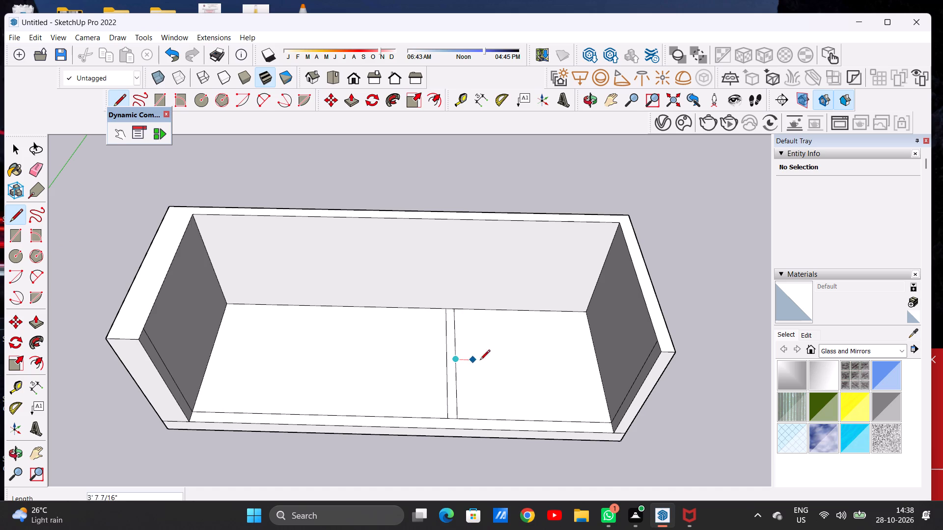
left_click(595, 359)
scroll(597, 370, "up", 4)
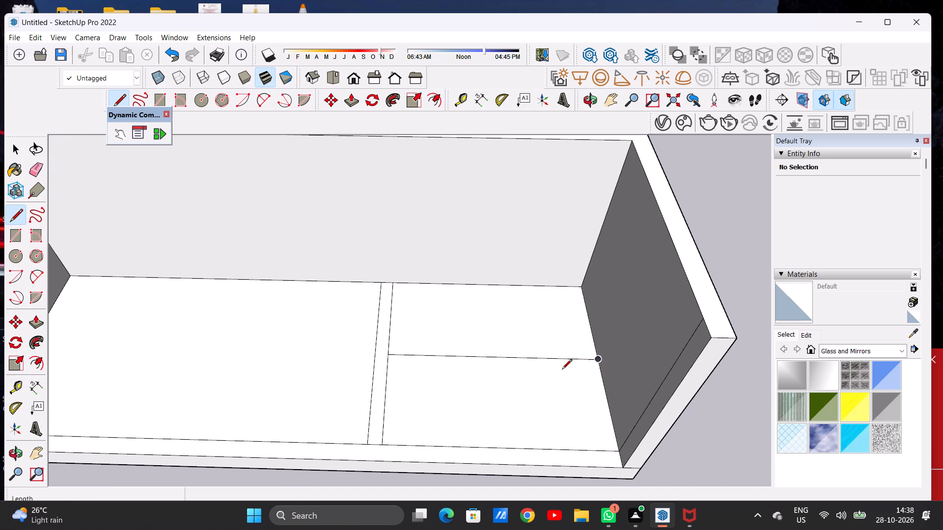
left_click(388, 369)
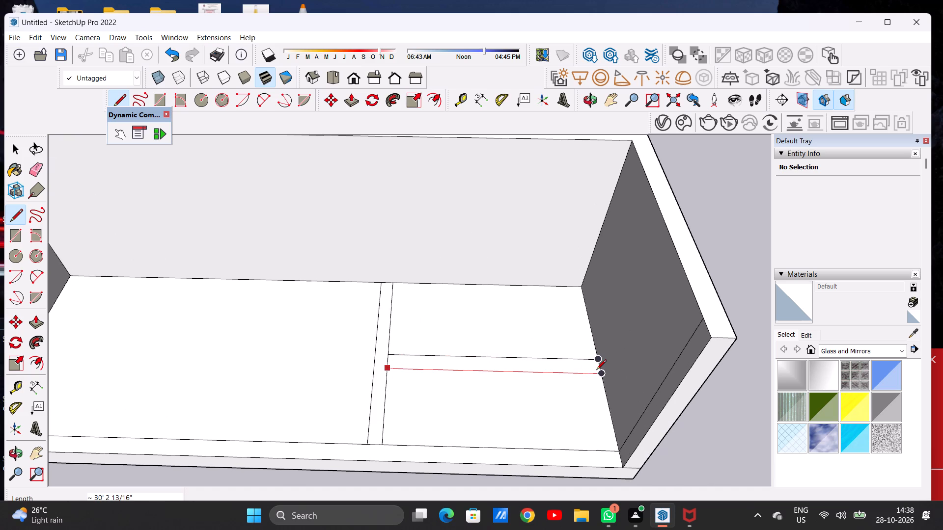
left_click(596, 371)
key("space")
Push/Pull the narrow strip across the smaller floor area up about 26' 9", level with the outer walls' top.
type("P")
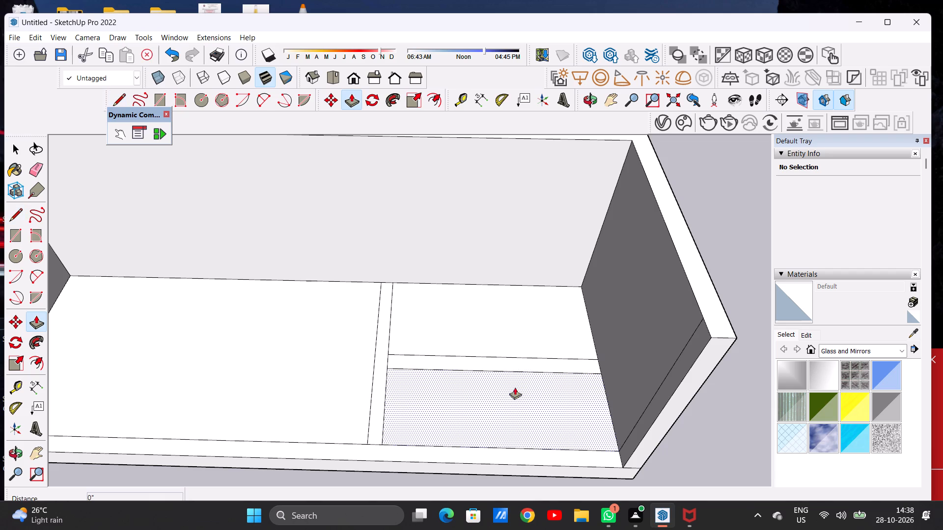
scroll(530, 387, "down", 4)
middle_click_drag(553, 382, 554, 360)
scroll(576, 365, "up", 8)
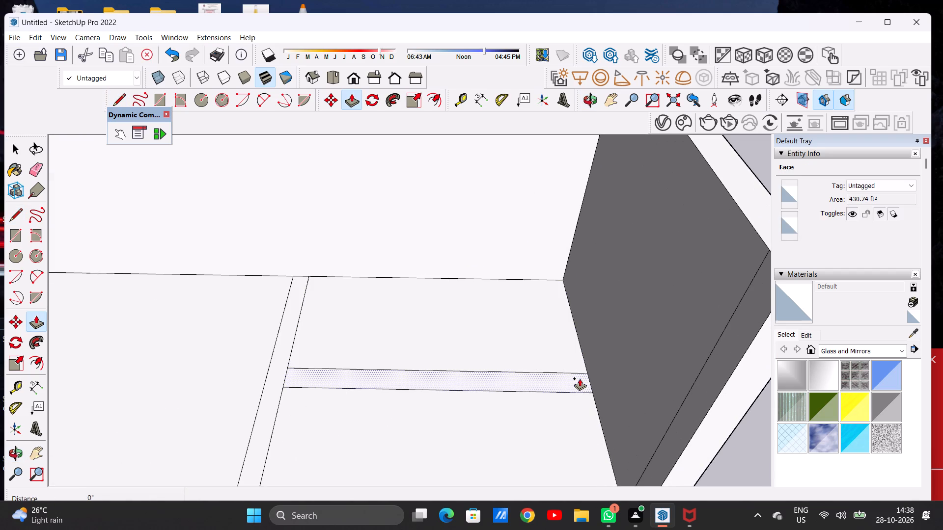
left_click(580, 378)
scroll(576, 337, "down", 4)
scroll(576, 337, "up", 1)
scroll(576, 337, "down", 9)
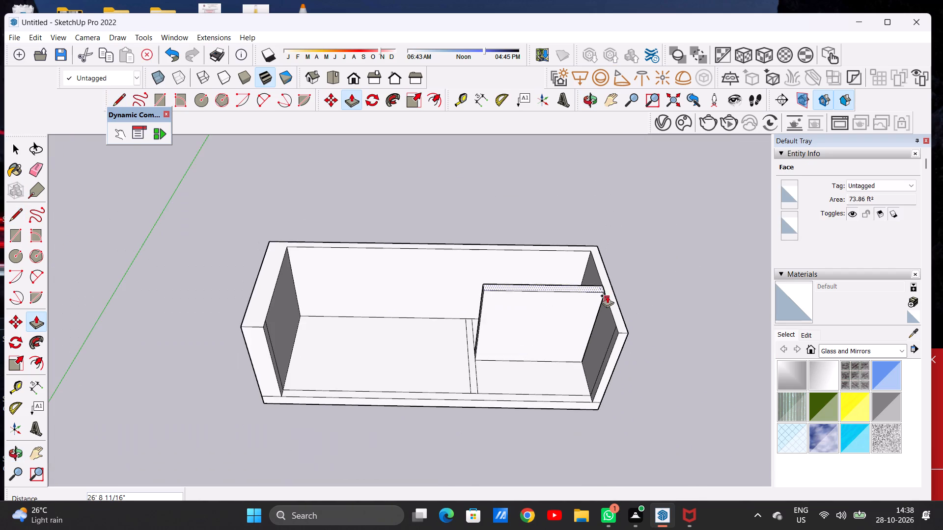
scroll(608, 295, "up", 7)
left_click(630, 374)
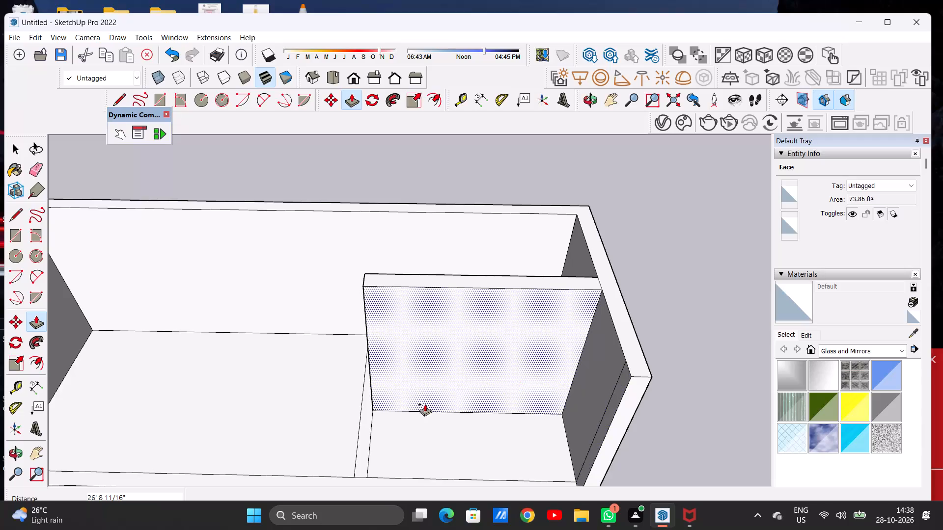
Push/Pull the front-to-back dividing strip up about 26' 9", level with the outer walls' top.
left_click(364, 450)
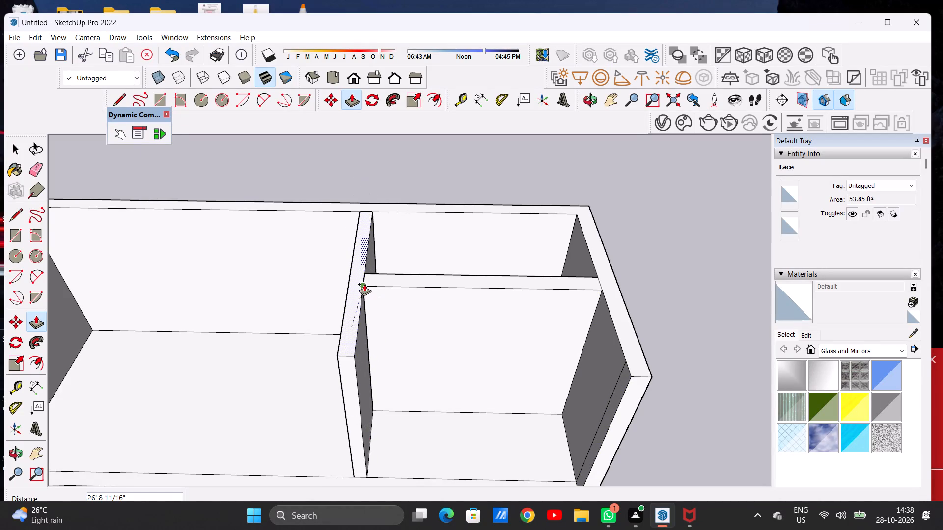
left_click(364, 284)
key("space")
scroll(452, 320, "down", 5)
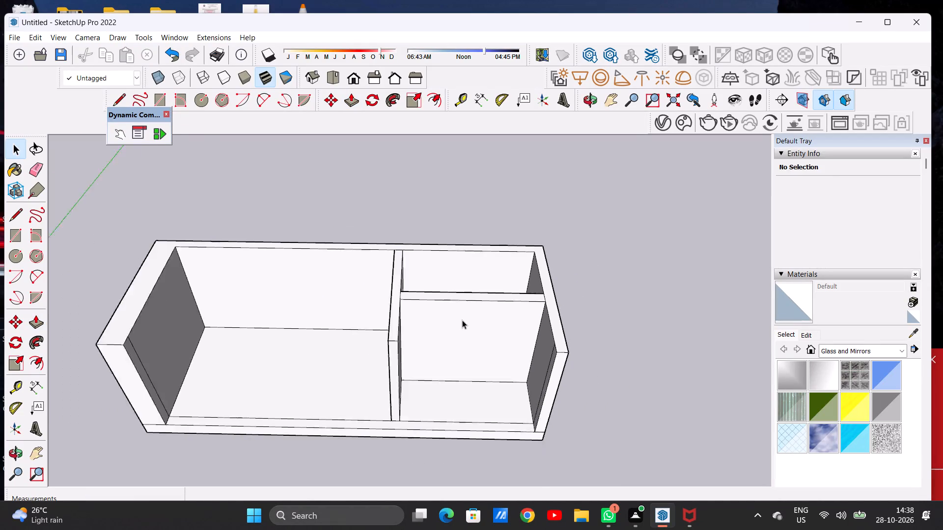
Examine the walled building and its new interior partitions from different angles.
scroll(462, 320, "down", 2)
middle_click_drag(444, 330, 440, 243)
scroll(480, 320, "down", 12)
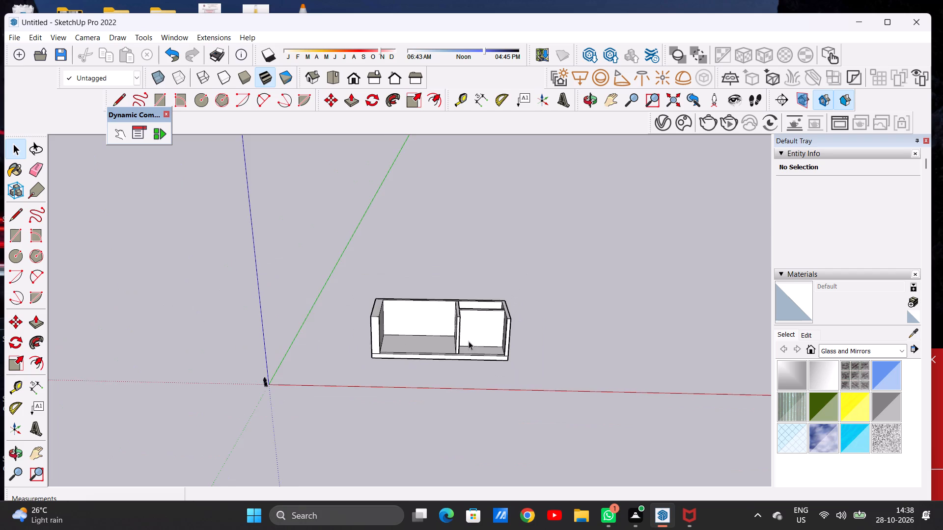
middle_click_drag(466, 334, 465, 285)
scroll(478, 317, "up", 11)
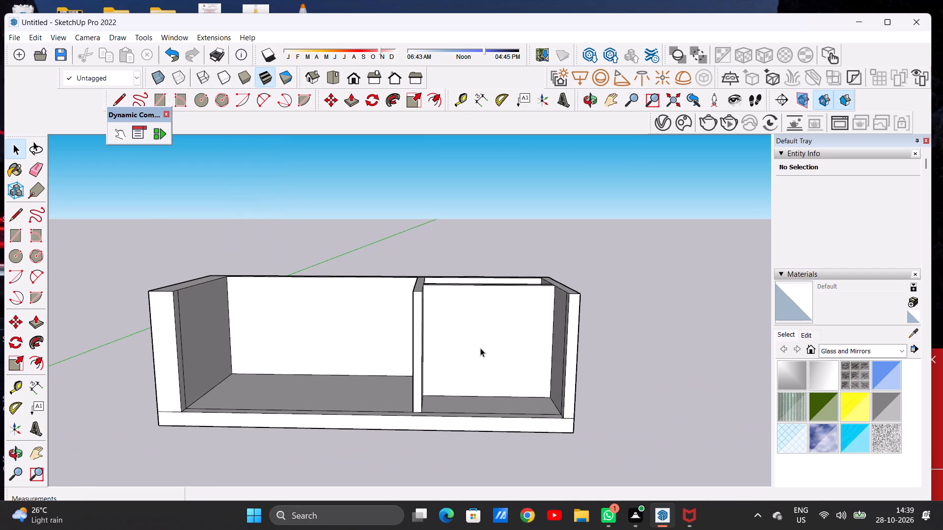
middle_click_drag(480, 348, 491, 426)
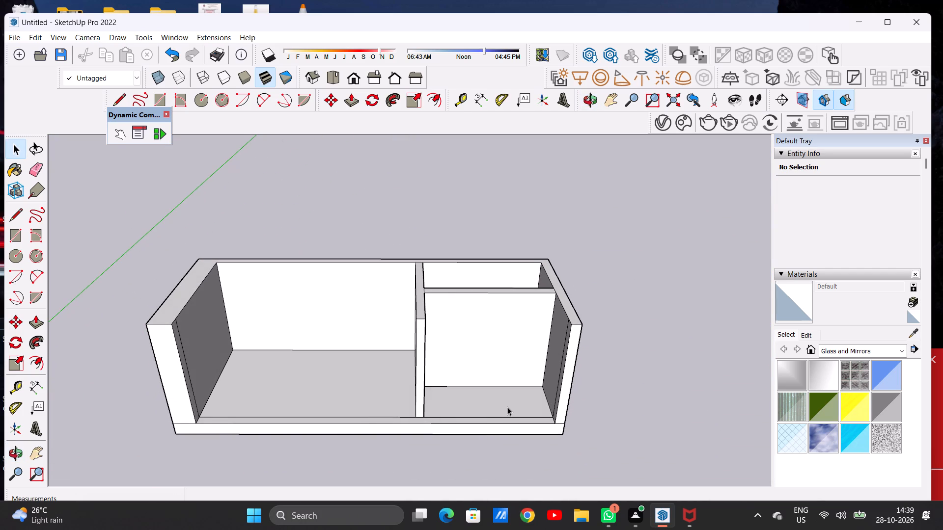
scroll(507, 407, "down", 3)
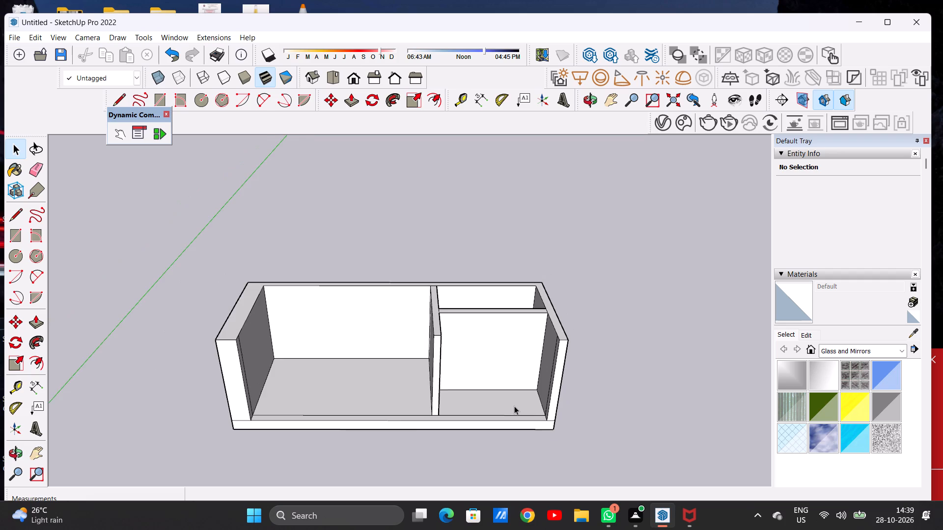
scroll(514, 406, "down", 4)
scroll(432, 375, "down", 1)
scroll(432, 375, "up", 4)
middle_click_drag(432, 404, 433, 332)
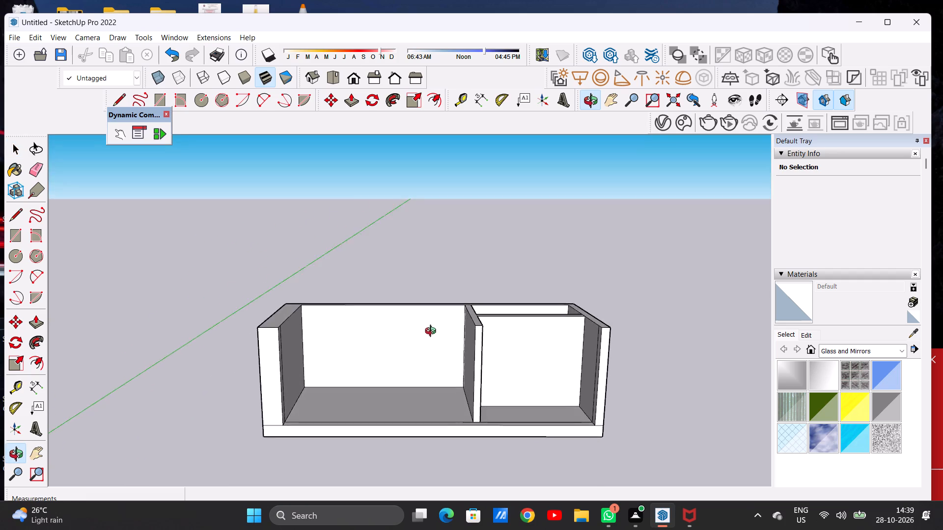
middle_click_drag(433, 332, 430, 390)
scroll(539, 372, "down", 8)
middle_click_drag(503, 391, 486, 376)
scroll(477, 380, "up", 6)
middle_click_drag(428, 374, 431, 392)
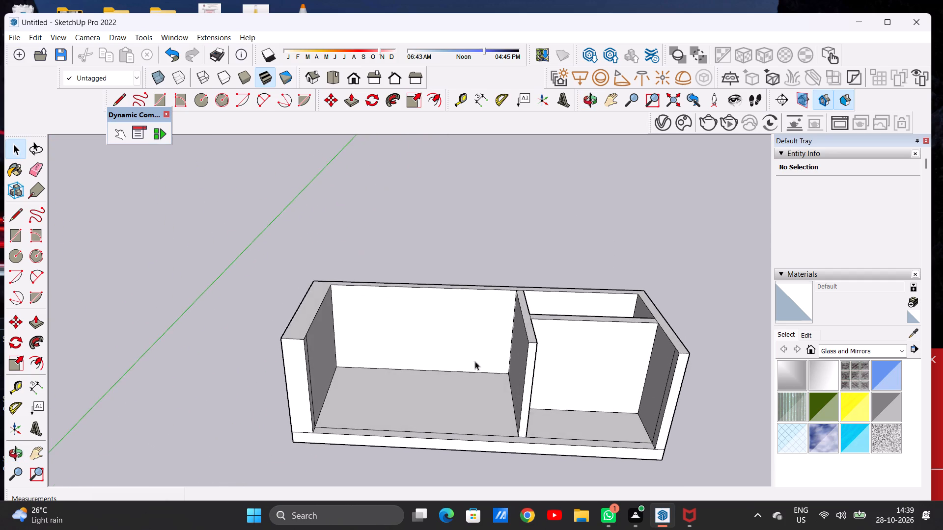
scroll(475, 345, "down", 9)
middle_click_drag(464, 341, 465, 369)
scroll(460, 359, "up", 10)
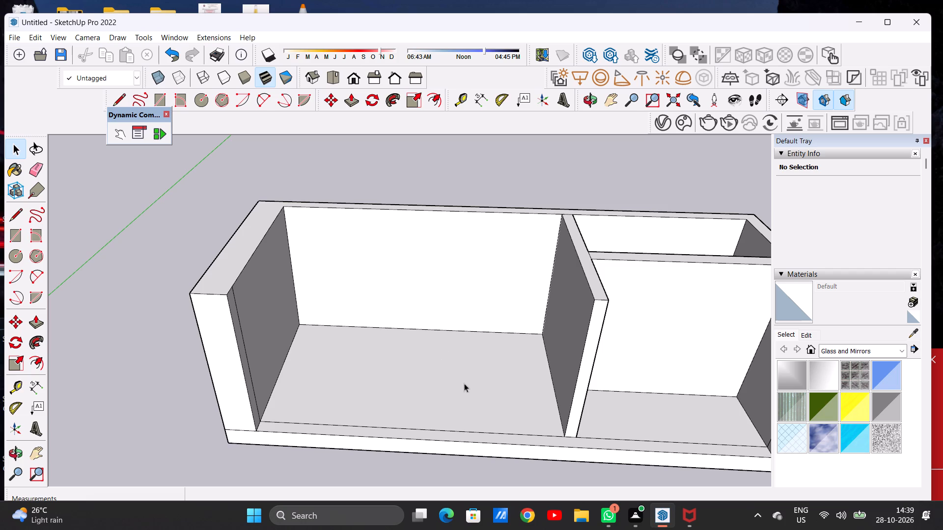
scroll(467, 383, "down", 2)
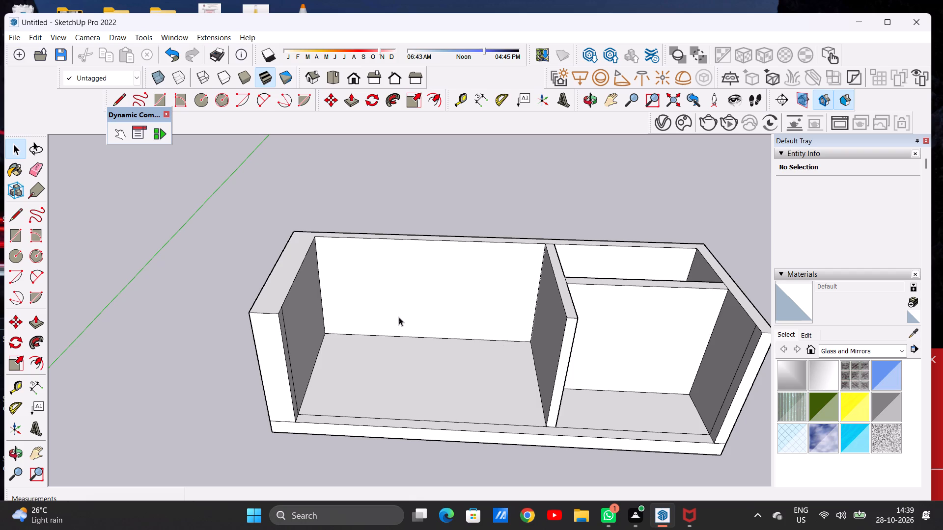
Push/Pull the front-to-back partition's face out about 1' 3" toward the larger room to thicken it.
scroll(414, 371, "down", 4)
middle_click_drag(416, 374, 489, 313)
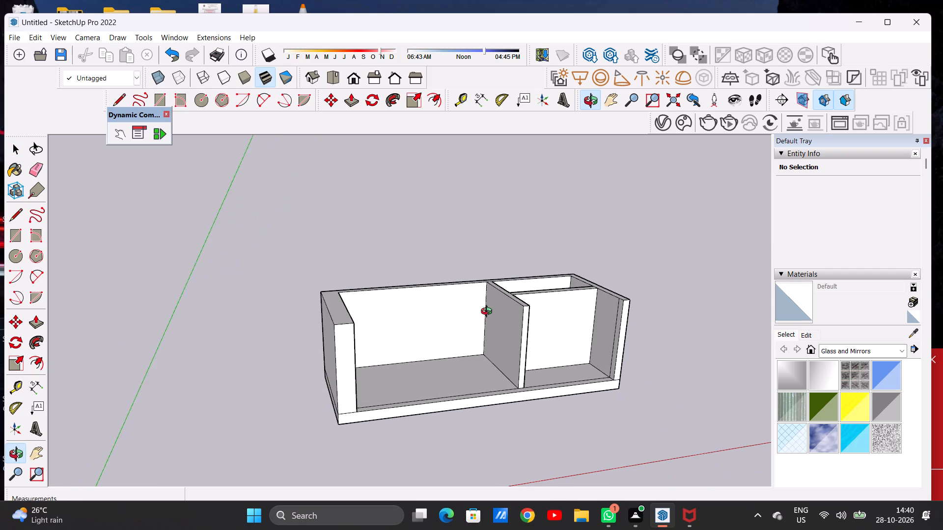
middle_click_drag(489, 313, 476, 298)
scroll(516, 316, "up", 8)
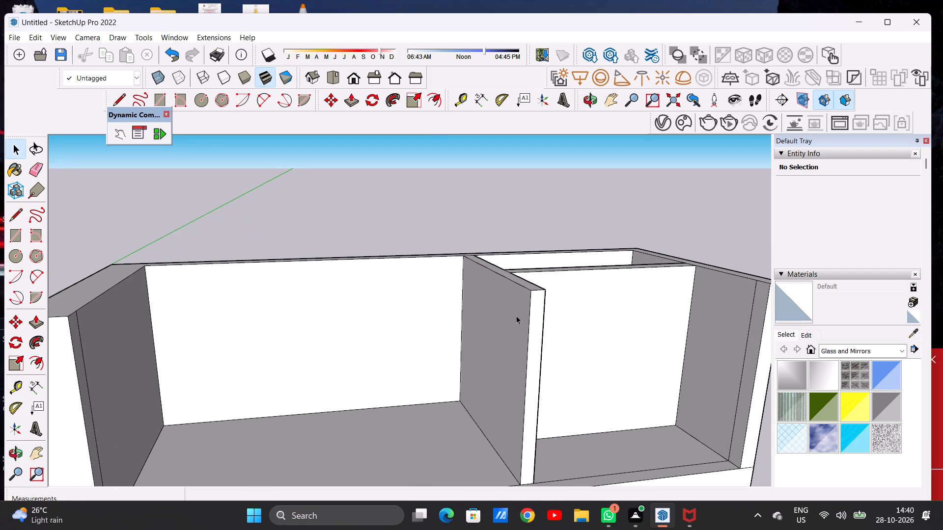
key("p")
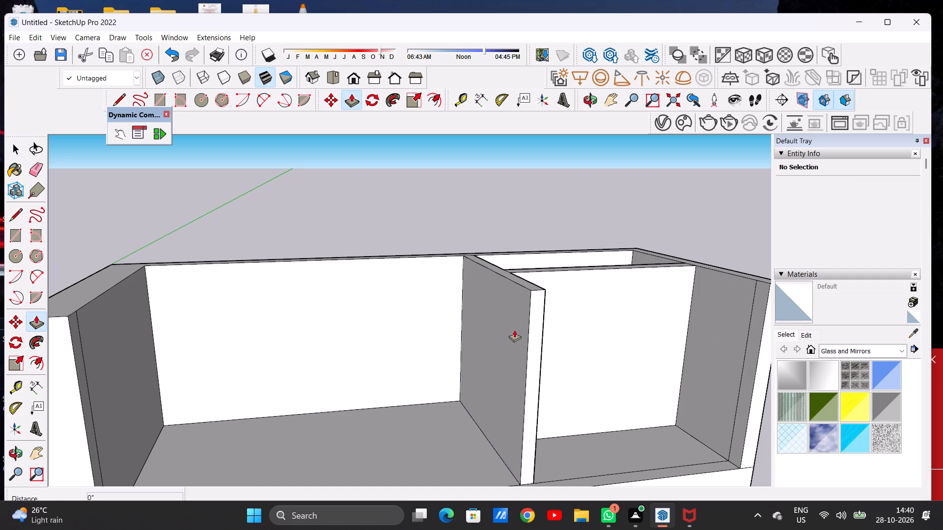
left_click(514, 330)
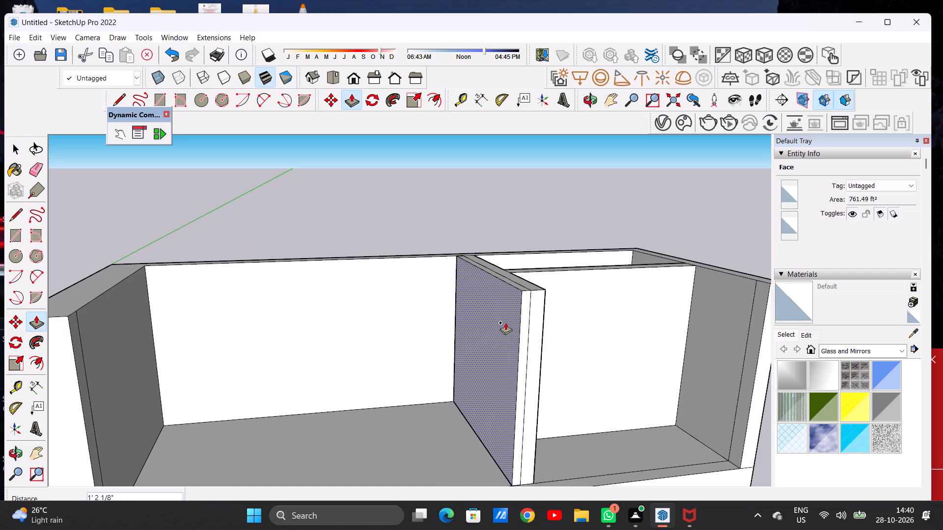
left_click(505, 323)
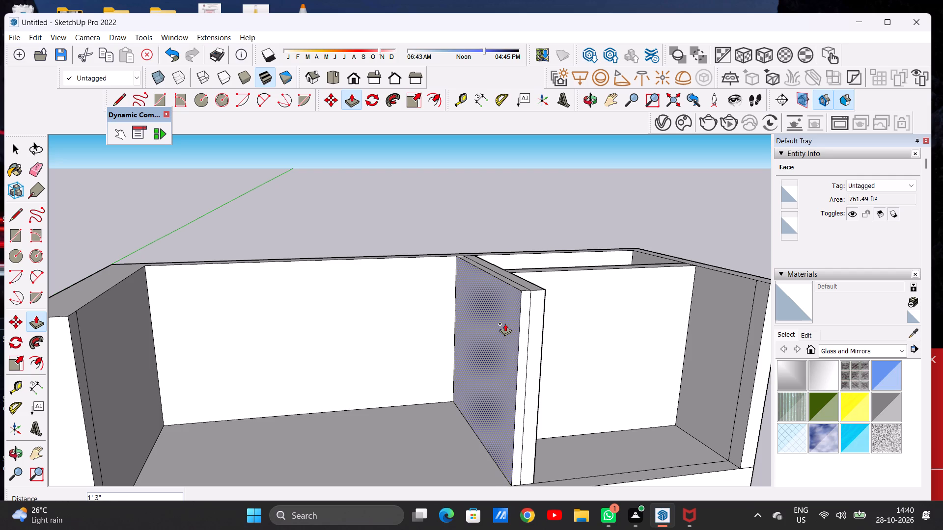
key("space")
Draw a line about 49' 7" long across the larger room's floor, from the outer side wall to the dividing partition.
middle_click_drag(509, 355, 456, 322)
scroll(529, 360, "down", 4)
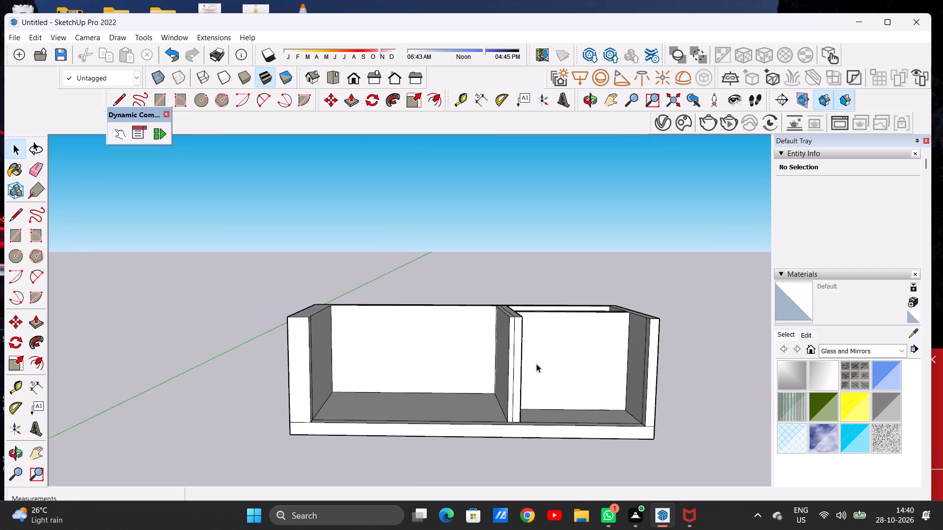
scroll(536, 364, "down", 7)
scroll(468, 350, "up", 7)
middle_click_drag(467, 350, 455, 429)
scroll(465, 336, "down", 5)
middle_click_drag(441, 343, 458, 396)
scroll(471, 375, "up", 1)
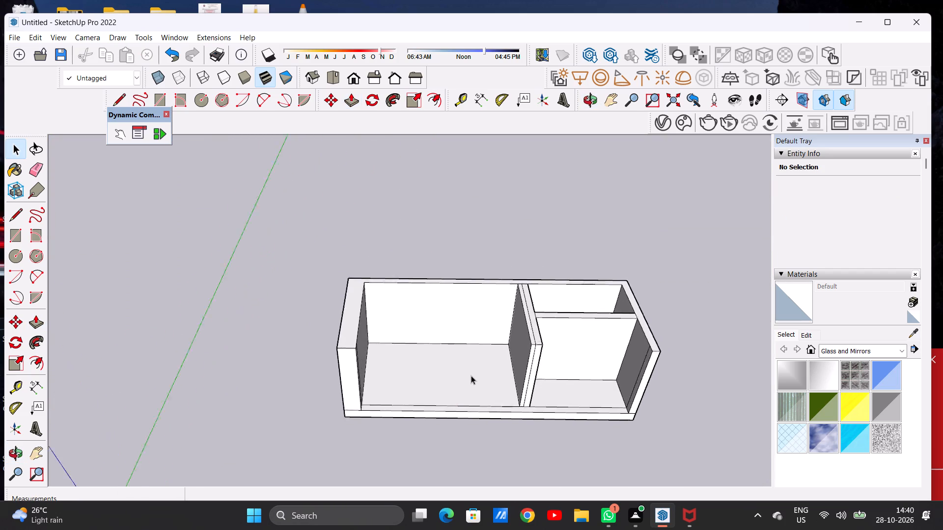
scroll(471, 375, "up", 5)
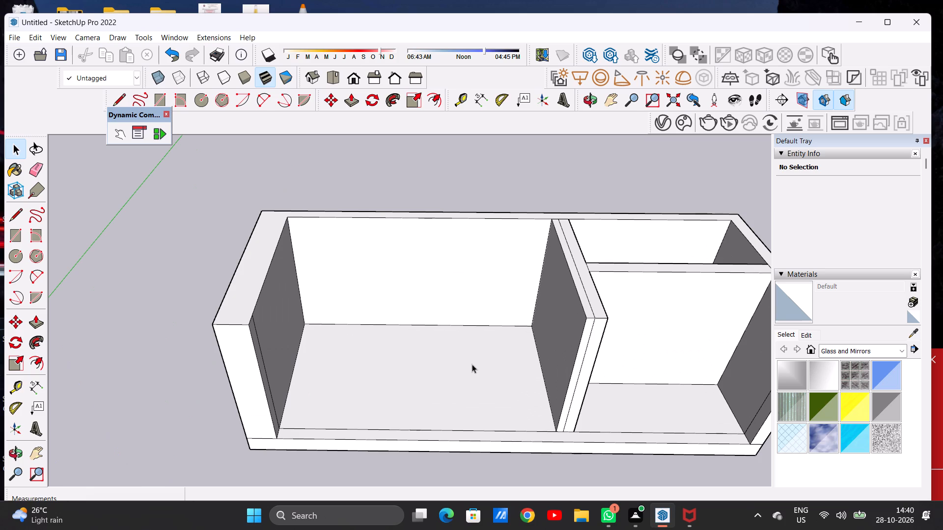
key("l")
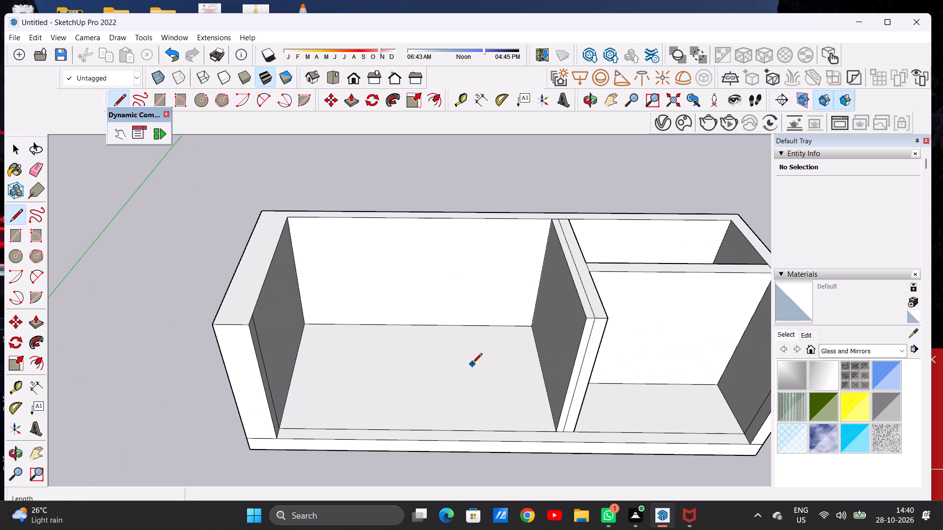
left_click(295, 369)
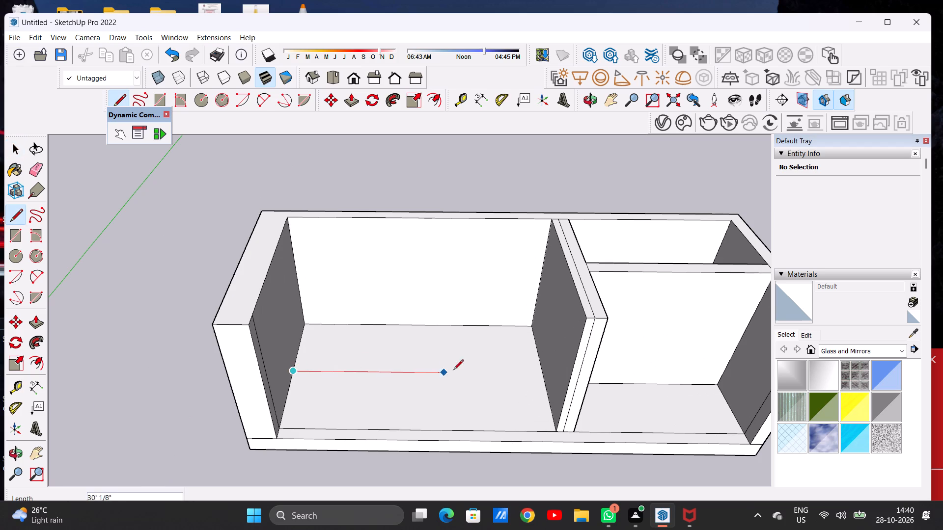
left_click(543, 370)
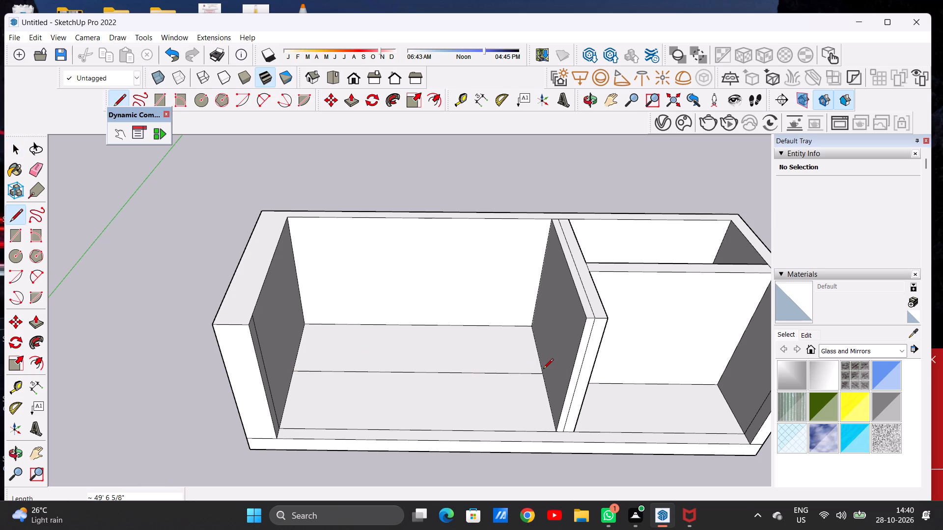
Draw a second parallel line about 49' 7" long just in front of the first, forming a narrow strip across the larger floor.
scroll(542, 397, "up", 3)
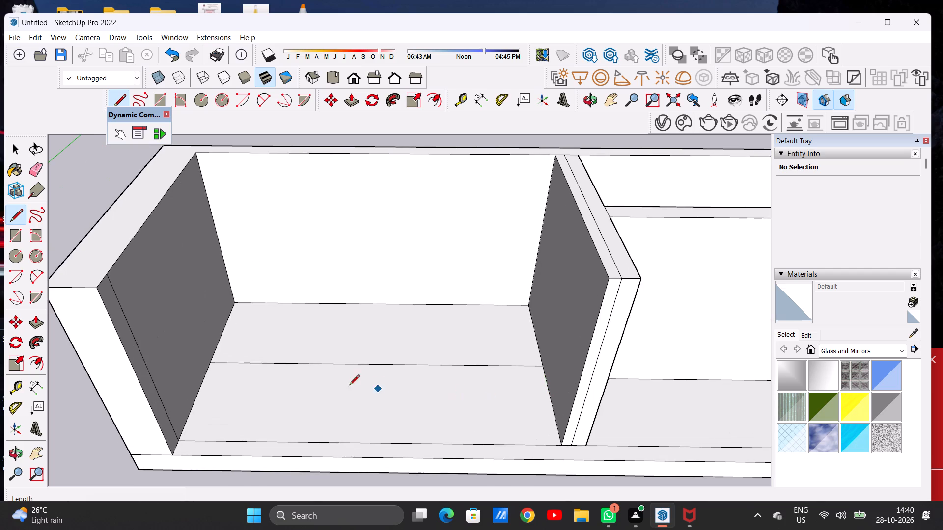
left_click(207, 373)
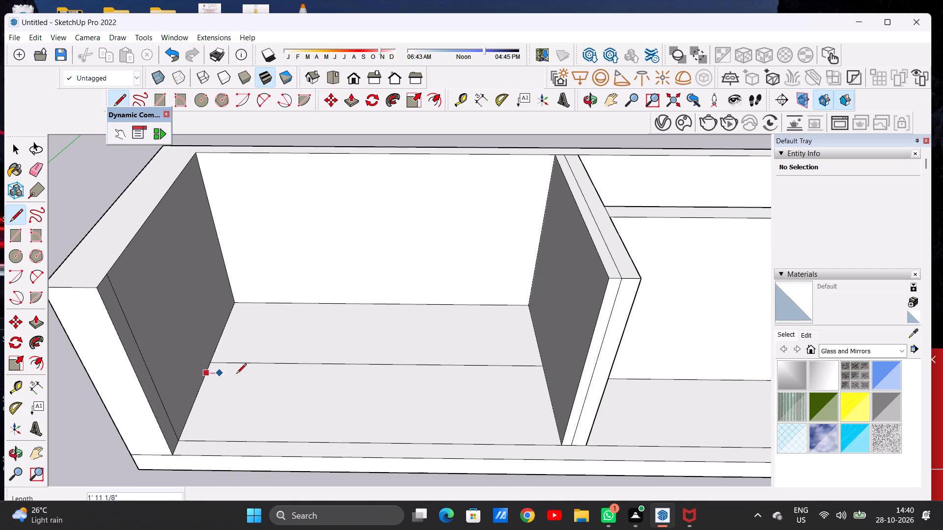
key("space")
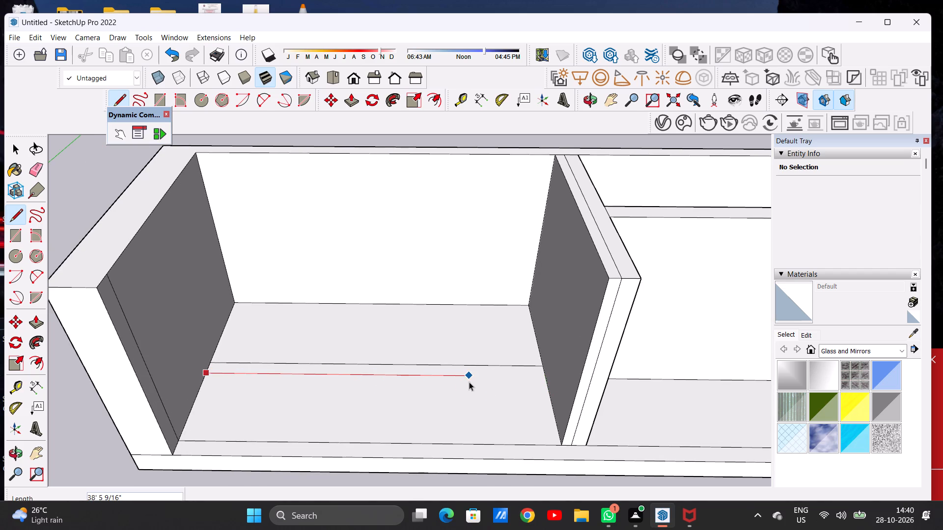
type("L")
scroll(205, 380, "up", 5)
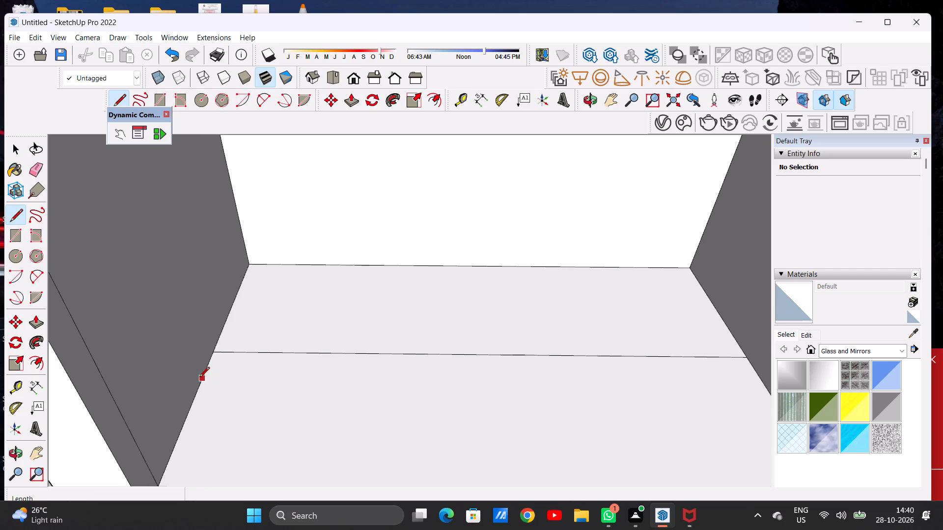
left_click(201, 378)
scroll(274, 380, "down", 5)
scroll(274, 379, "up", 1)
scroll(274, 379, "down", 5)
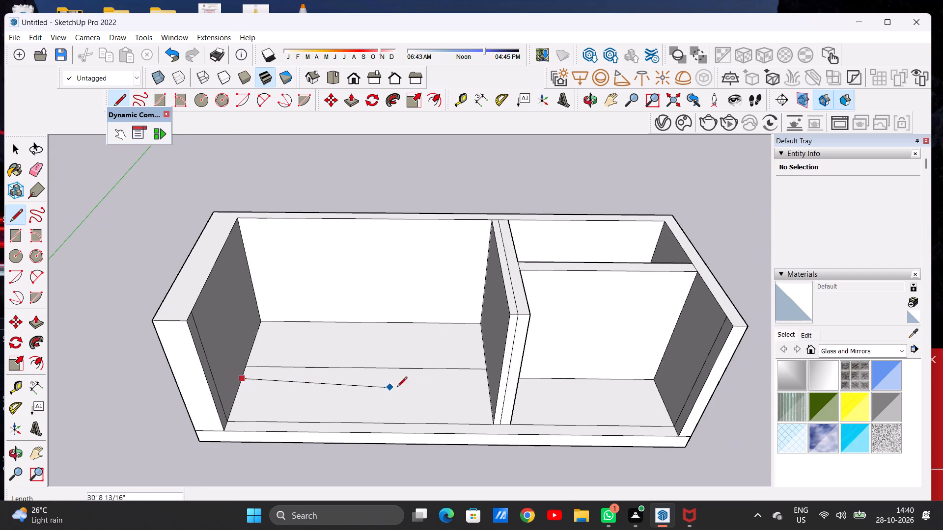
scroll(421, 390, "up", 6)
left_click(541, 372)
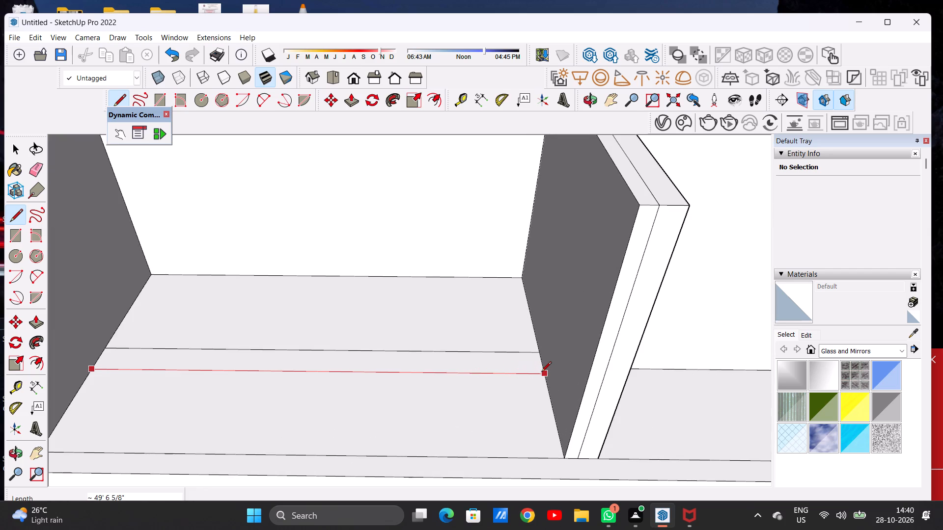
key("space")
Push/Pull the narrow strip across the larger floor up about 26' 9", level with the tops of the other walls.
scroll(491, 417, "down", 9)
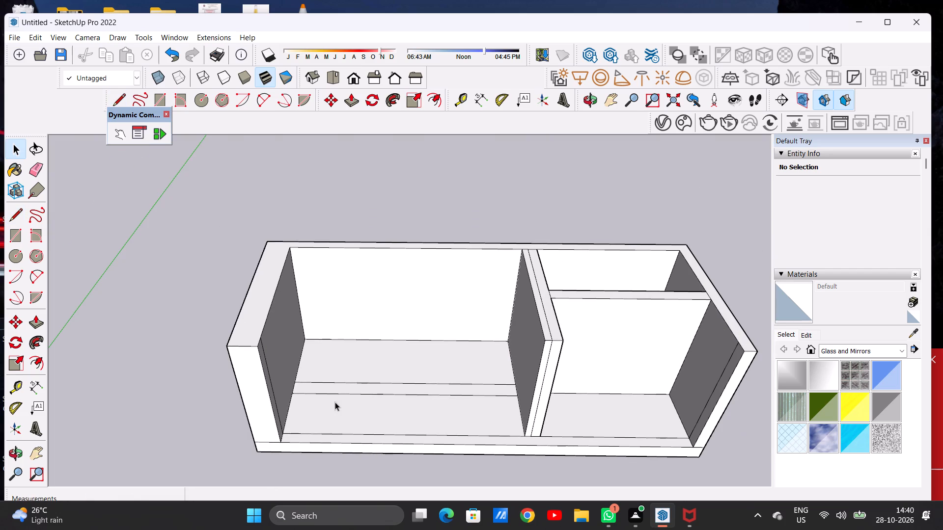
scroll(288, 396, "down", 2)
scroll(377, 381, "down", 1)
scroll(377, 381, "up", 5)
middle_click_drag(361, 386, 373, 378)
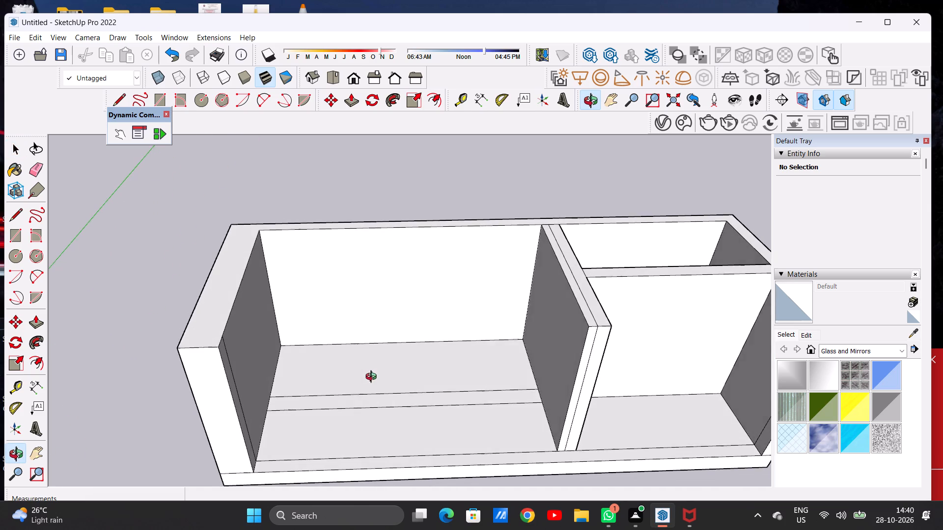
middle_click_drag(373, 378, 366, 386)
scroll(344, 393, "down", 1)
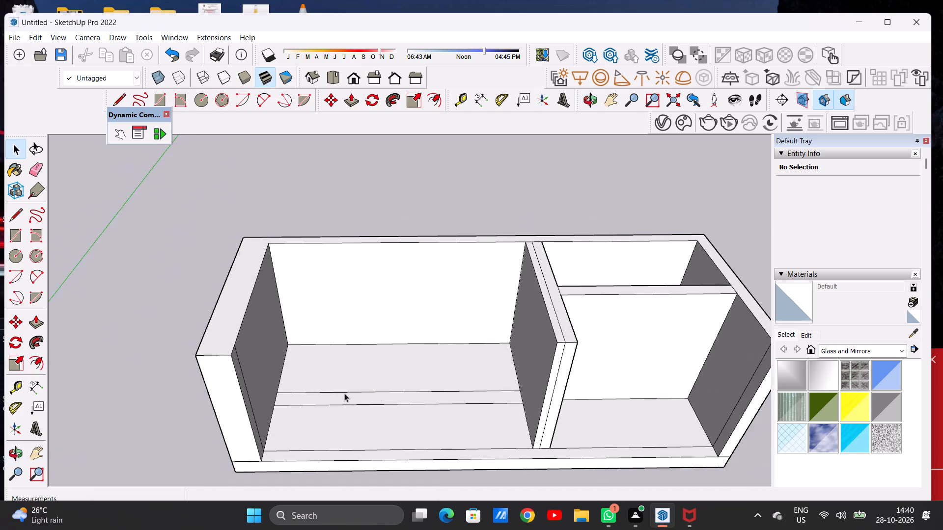
scroll(344, 393, "down", 2)
scroll(453, 389, "up", 4)
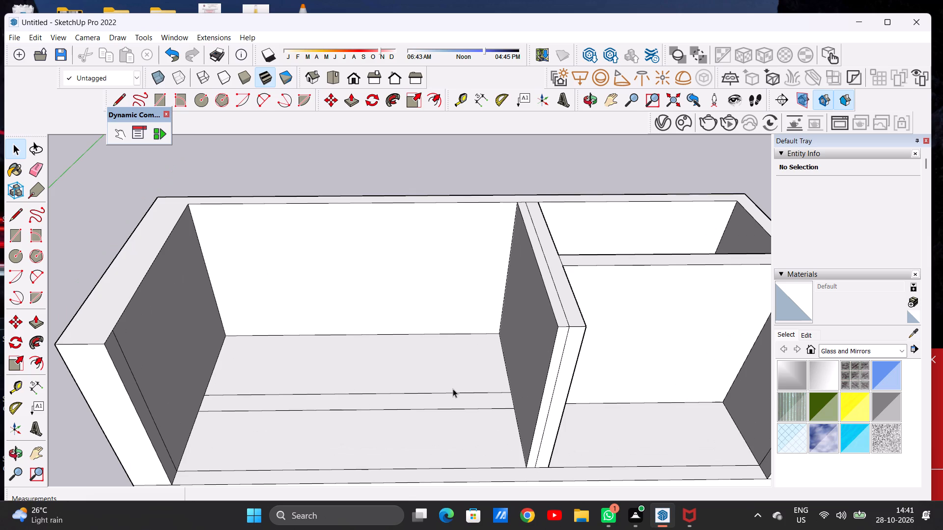
key("p")
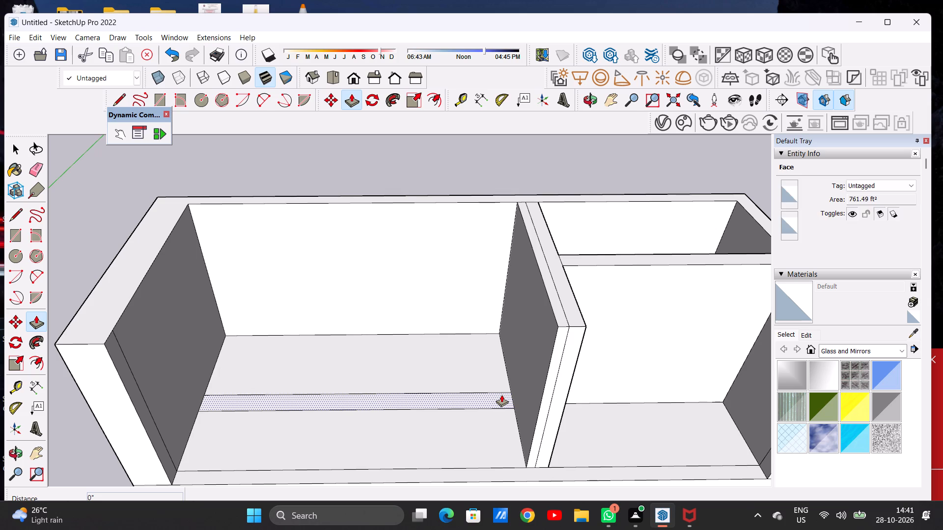
left_click(501, 395)
scroll(500, 343, "down", 4)
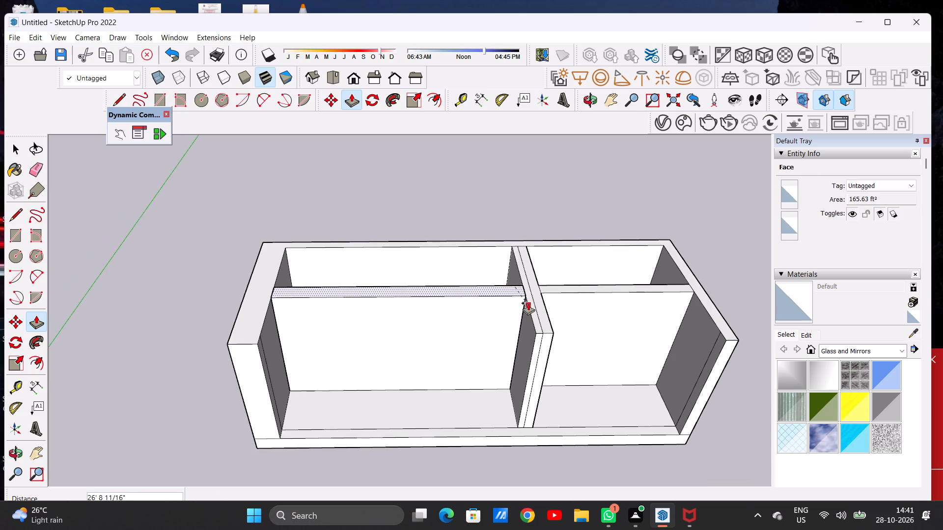
scroll(532, 299, "up", 4)
left_click(540, 355)
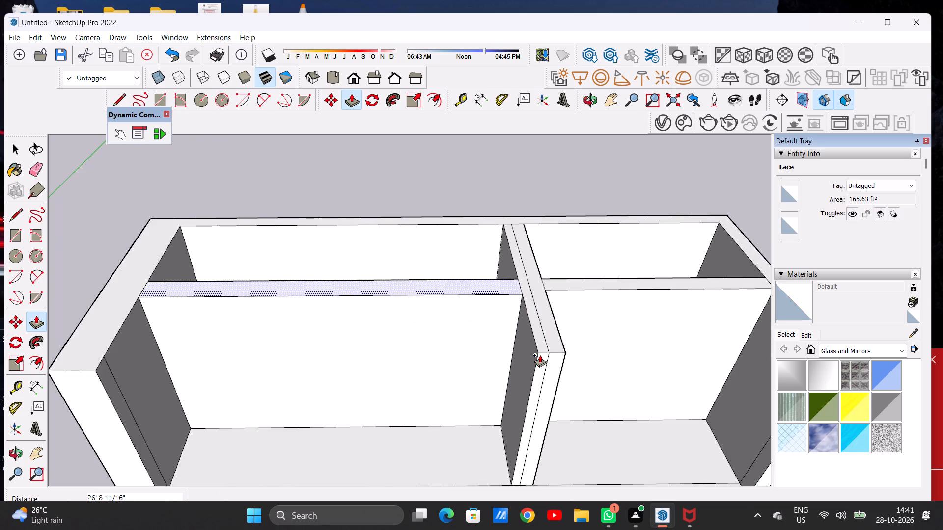
key("space")
Examine the building and its new cross partition in the larger area from different angles and distances.
scroll(415, 370, "down", 4)
scroll(373, 359, "down", 4)
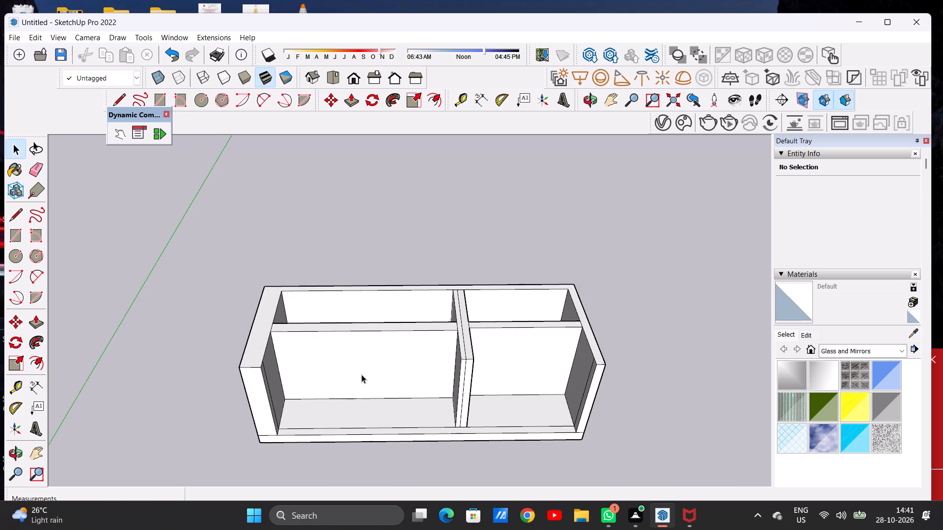
middle_click_drag(361, 374, 365, 267)
scroll(379, 322, "down", 1)
middle_click_drag(379, 322, 352, 315)
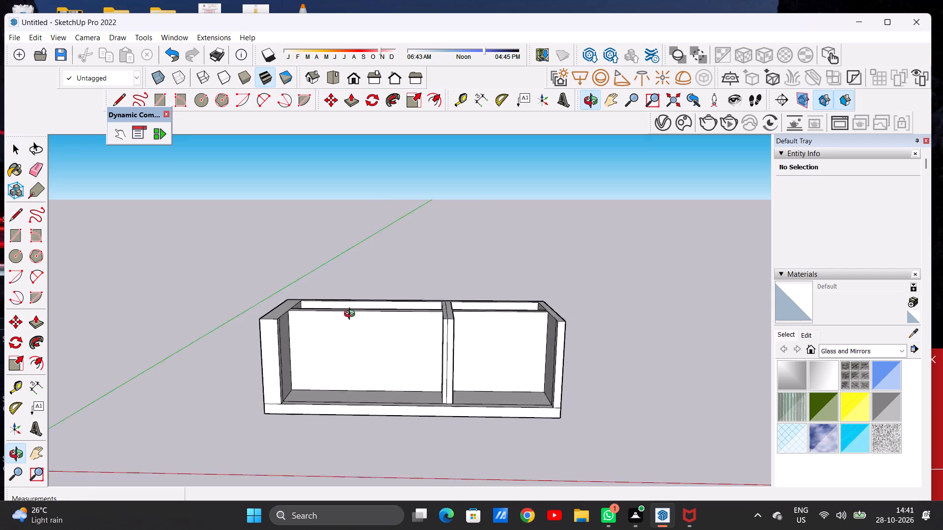
middle_click_drag(352, 315, 370, 325)
scroll(369, 350, "down", 6)
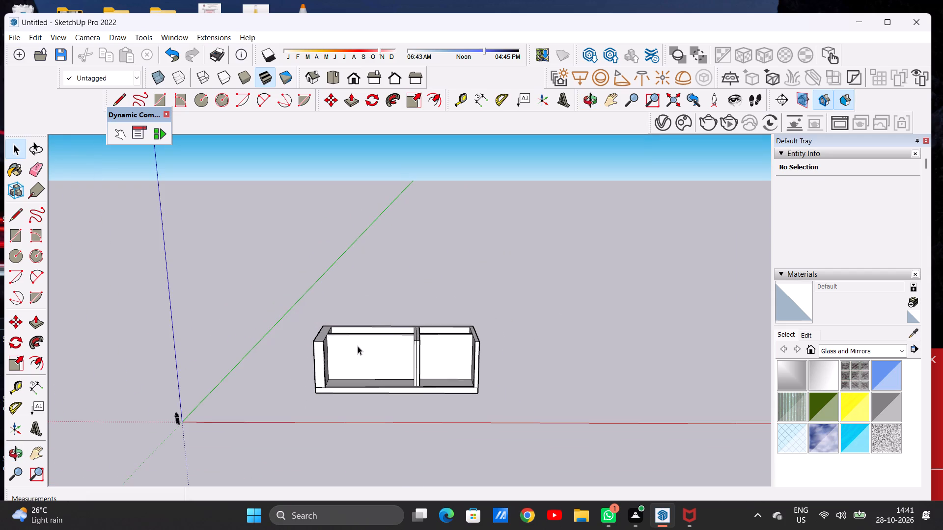
scroll(358, 341, "up", 9)
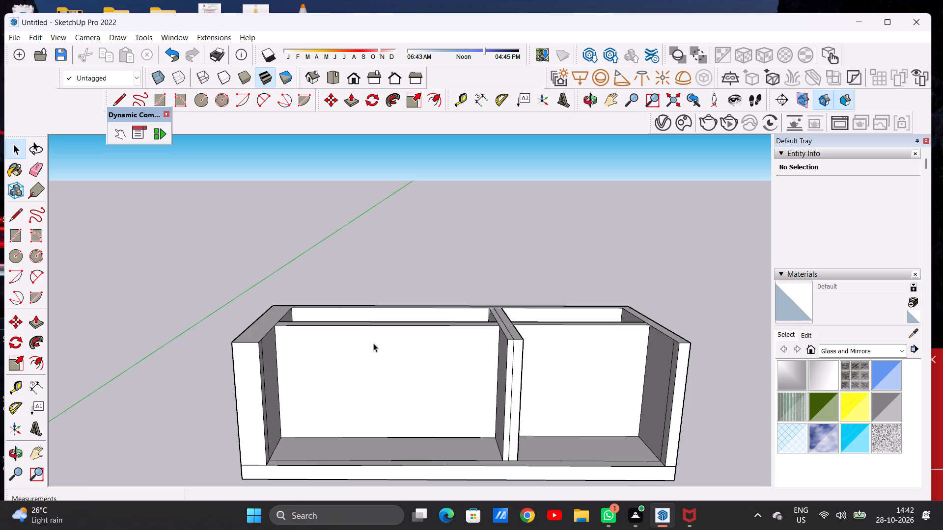
scroll(305, 360, "down", 5)
scroll(354, 400, "down", 1)
middle_click_drag(354, 400, 351, 383)
scroll(348, 362, "up", 4)
scroll(348, 362, "down", 1)
scroll(348, 362, "up", 1)
scroll(348, 362, "down", 1)
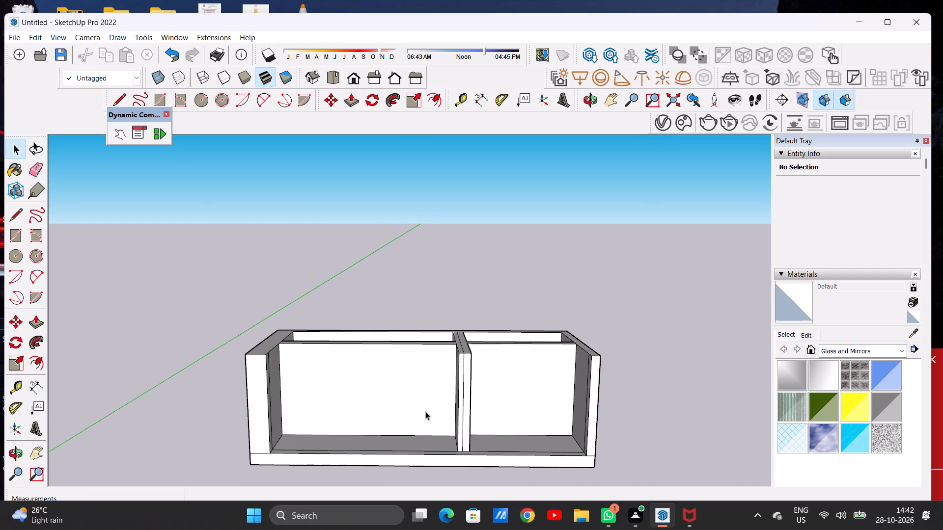
scroll(425, 411, "up", 2)
scroll(437, 416, "down", 5)
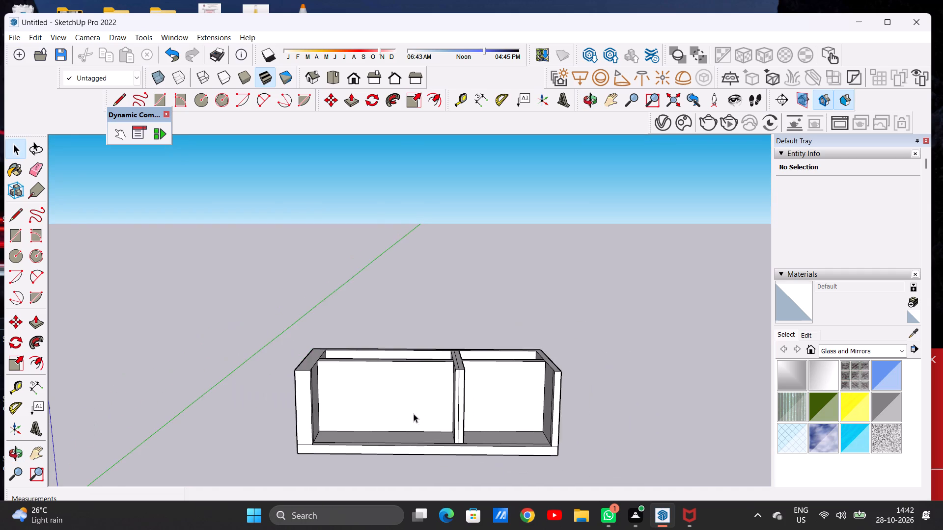
scroll(416, 402, "down", 1)
scroll(416, 402, "up", 1)
scroll(416, 402, "down", 1)
scroll(416, 402, "up", 3)
Draw a door-like rectangle about 18' 4" by 23' 9" on the larger room's cross partition, standing on the floor near the dividing partition.
scroll(428, 409, "up", 6)
middle_click_drag(428, 409, 424, 396)
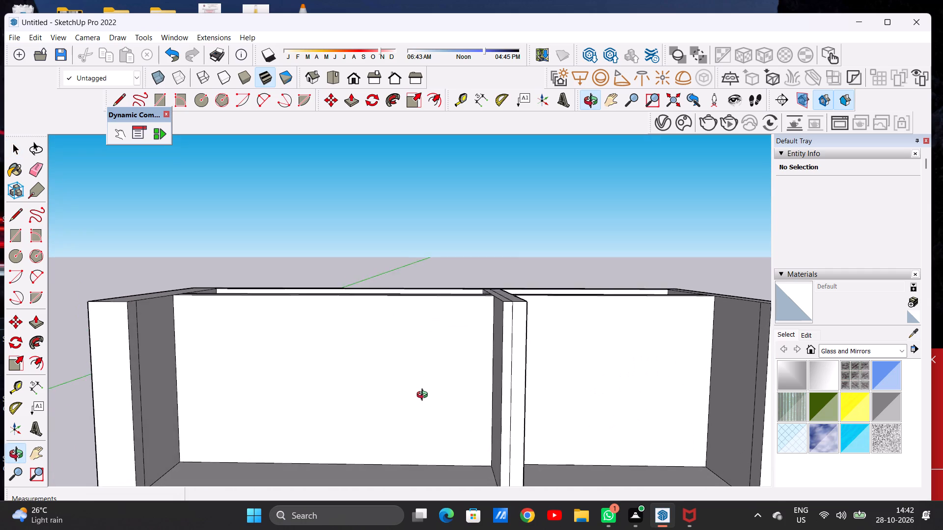
middle_click_drag(424, 396, 427, 384)
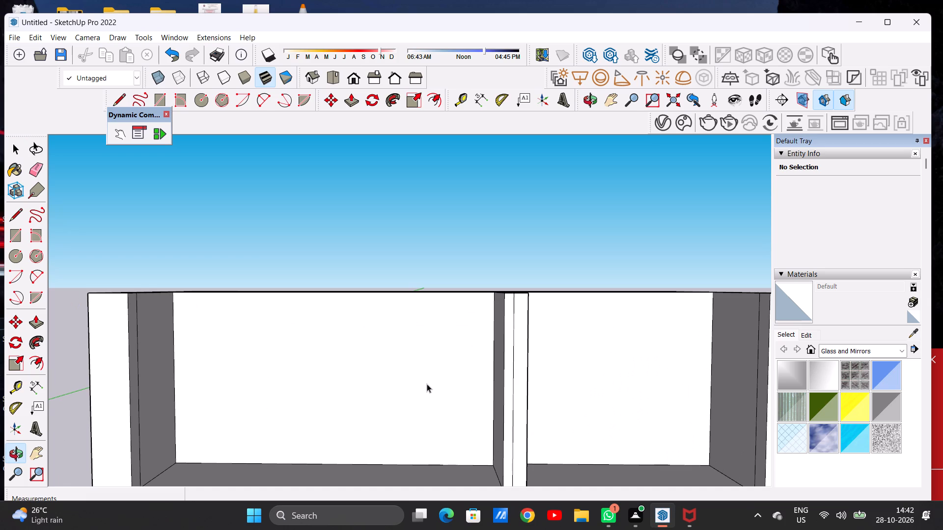
key("r")
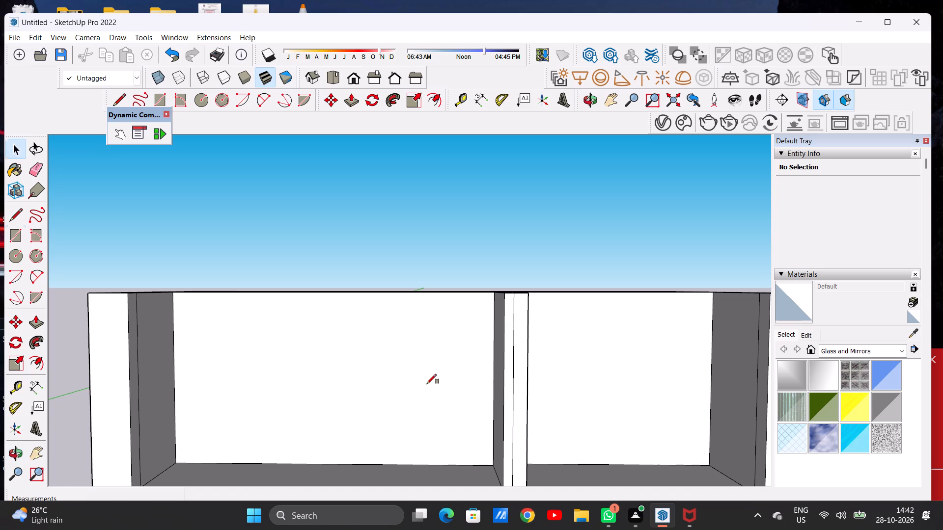
left_click(349, 462)
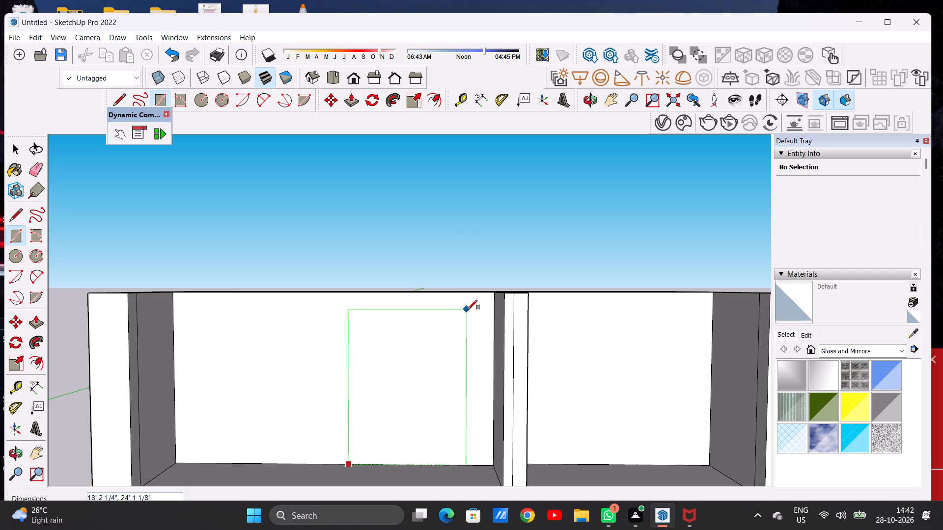
left_click(468, 312)
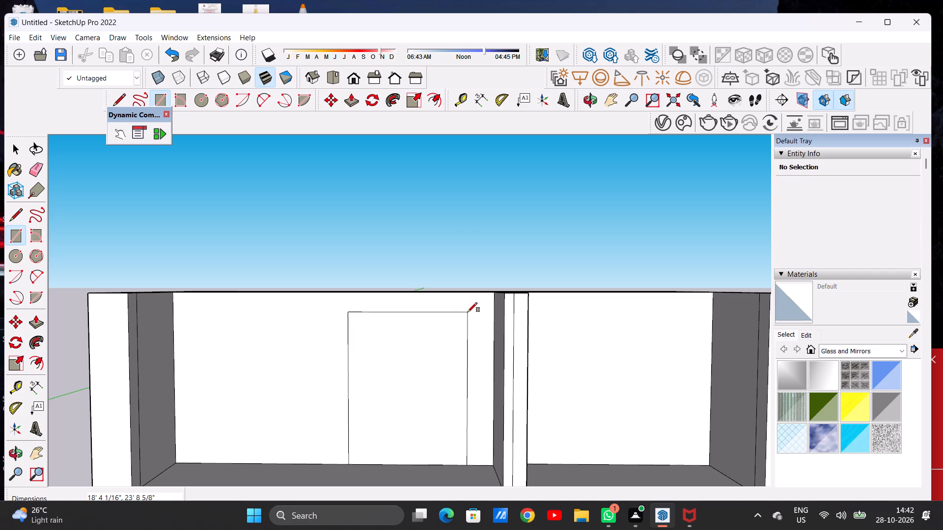
Push/Pull the door rectangle about 3' 4" back through the larger room's cross partition to cut an opening.
key("space")
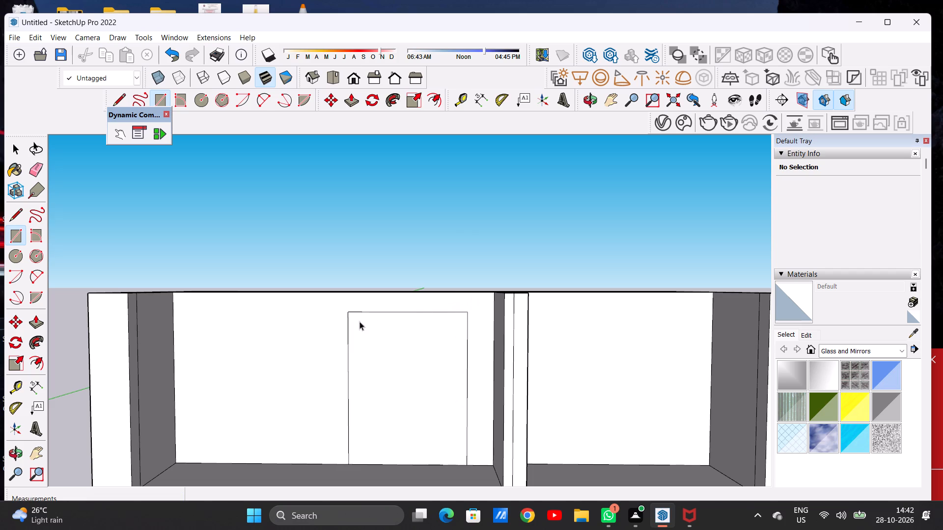
scroll(341, 325, "down", 6)
middle_click_drag(371, 329, 286, 432)
scroll(389, 319, "up", 7)
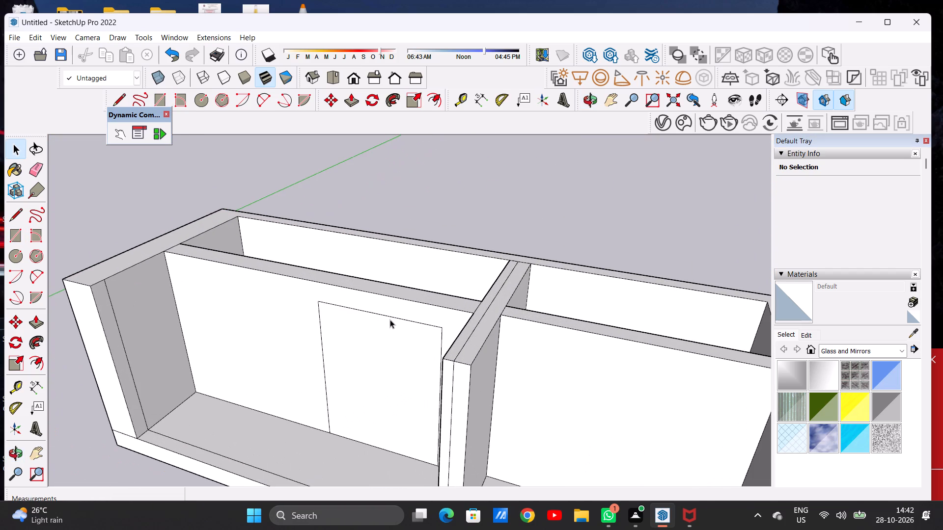
key("p")
scroll(391, 335, "up", 5)
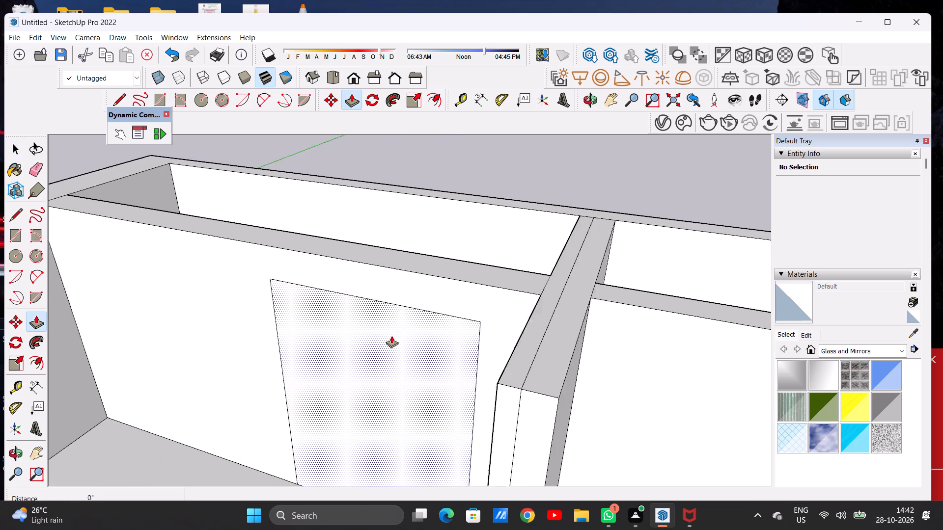
scroll(391, 336, "up", 2)
left_click(395, 344)
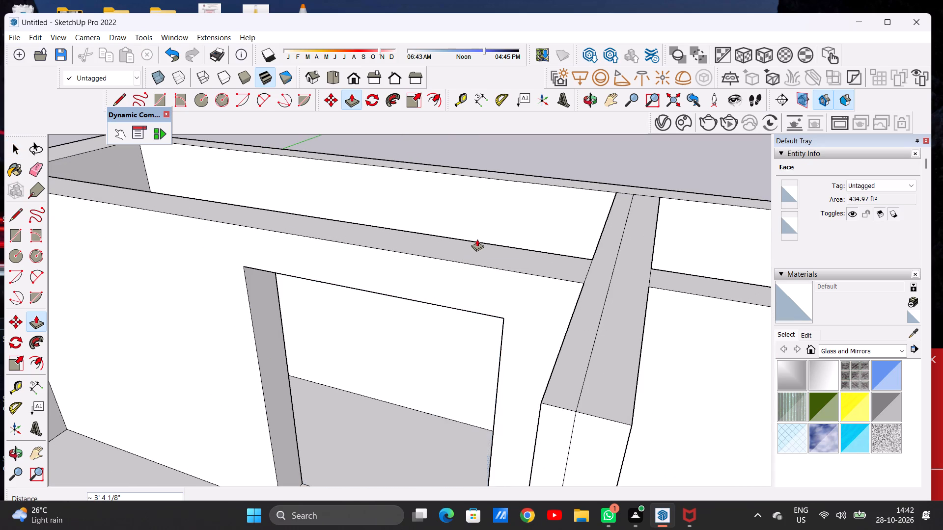
left_click(477, 239)
key("space")
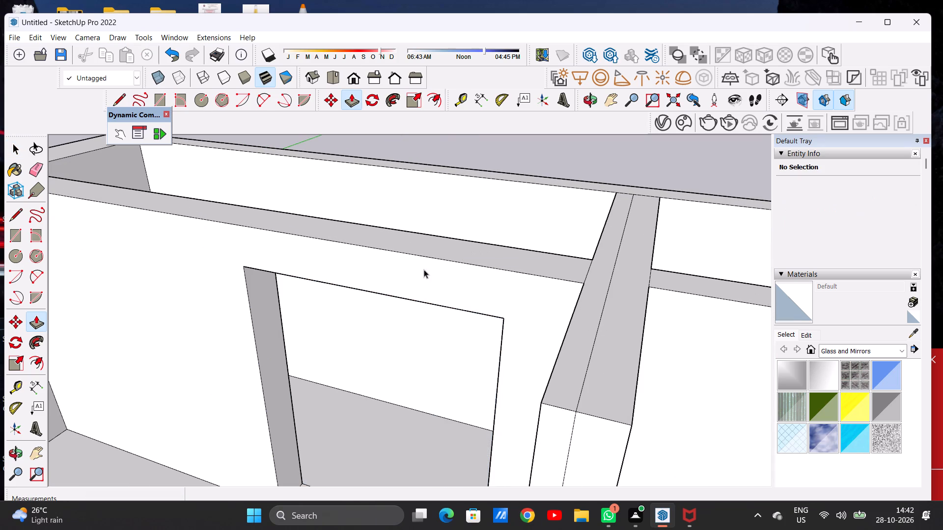
Draw a line about 18' 4" long between the front base corners of the door opening.
scroll(416, 276, "down", 5)
scroll(418, 268, "up", 1)
scroll(418, 264, "down", 7)
middle_click_drag(330, 346, 403, 376)
scroll(381, 378, "up", 7)
key("l")
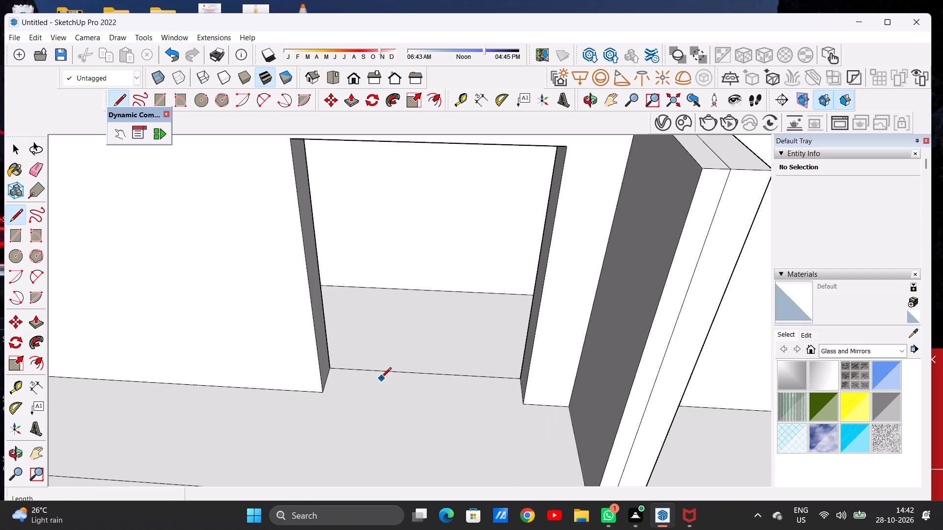
left_click(325, 390)
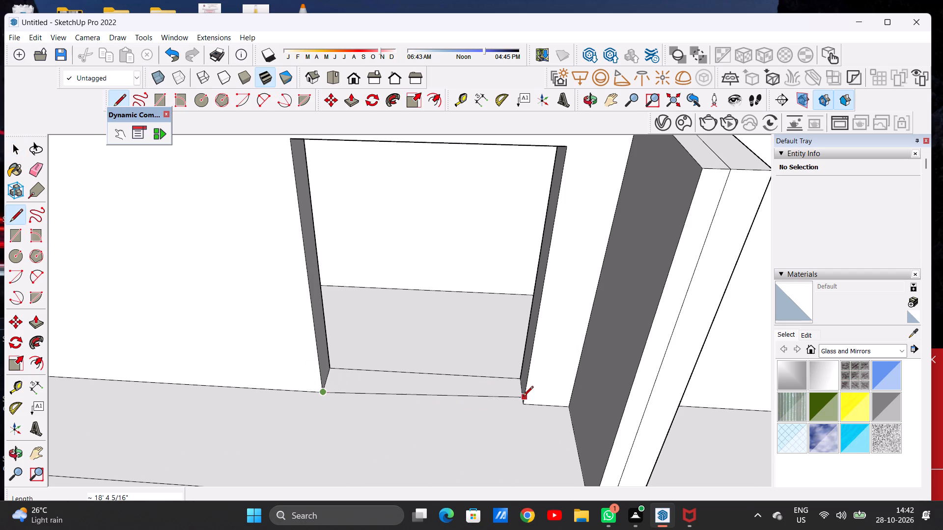
left_click(523, 400)
key("space")
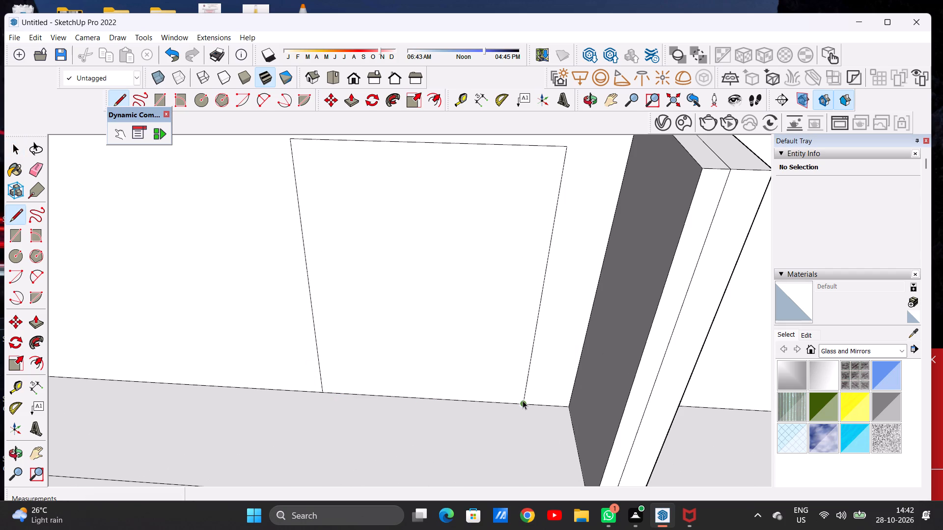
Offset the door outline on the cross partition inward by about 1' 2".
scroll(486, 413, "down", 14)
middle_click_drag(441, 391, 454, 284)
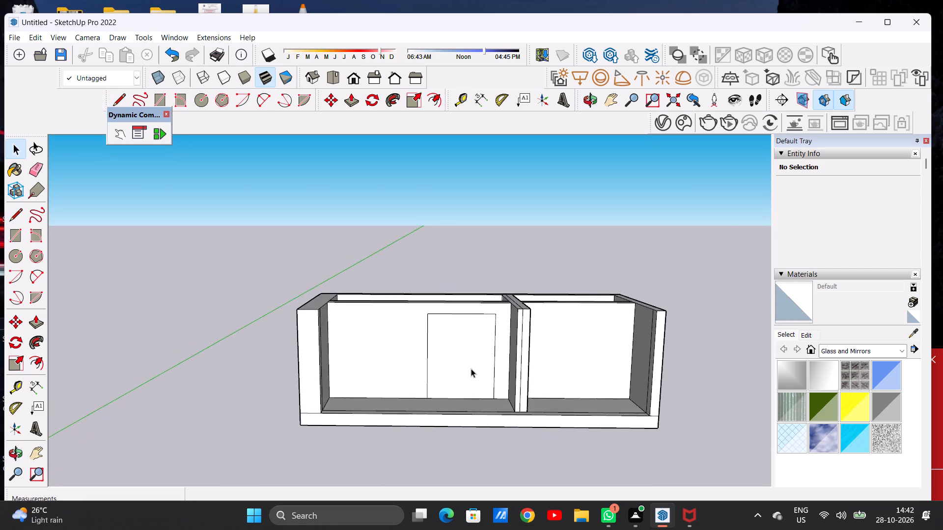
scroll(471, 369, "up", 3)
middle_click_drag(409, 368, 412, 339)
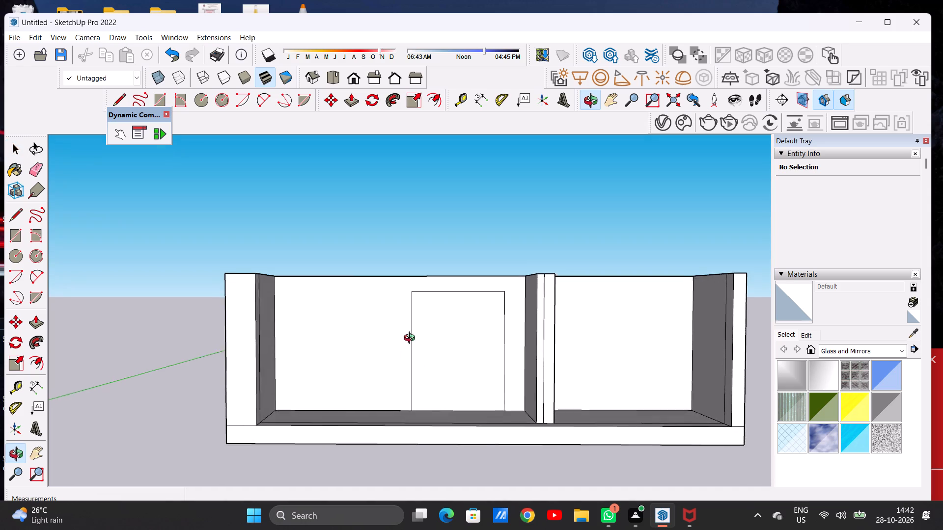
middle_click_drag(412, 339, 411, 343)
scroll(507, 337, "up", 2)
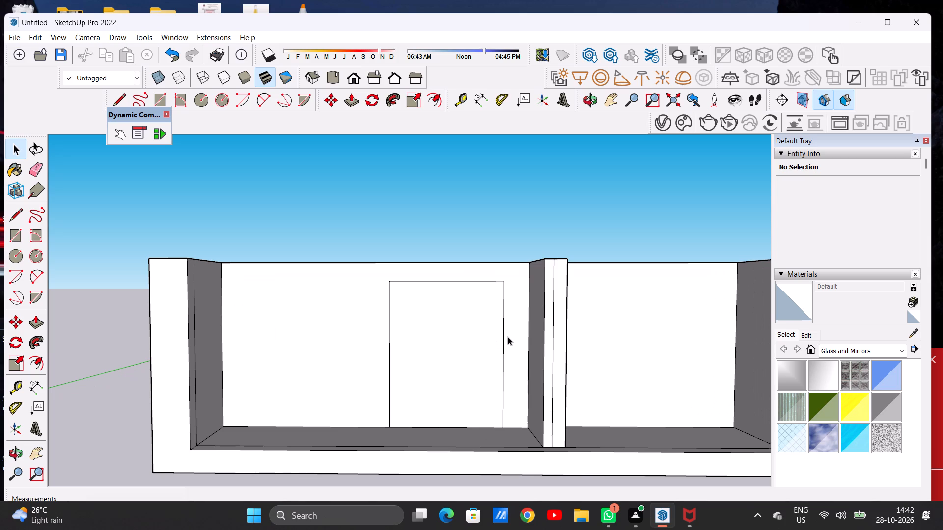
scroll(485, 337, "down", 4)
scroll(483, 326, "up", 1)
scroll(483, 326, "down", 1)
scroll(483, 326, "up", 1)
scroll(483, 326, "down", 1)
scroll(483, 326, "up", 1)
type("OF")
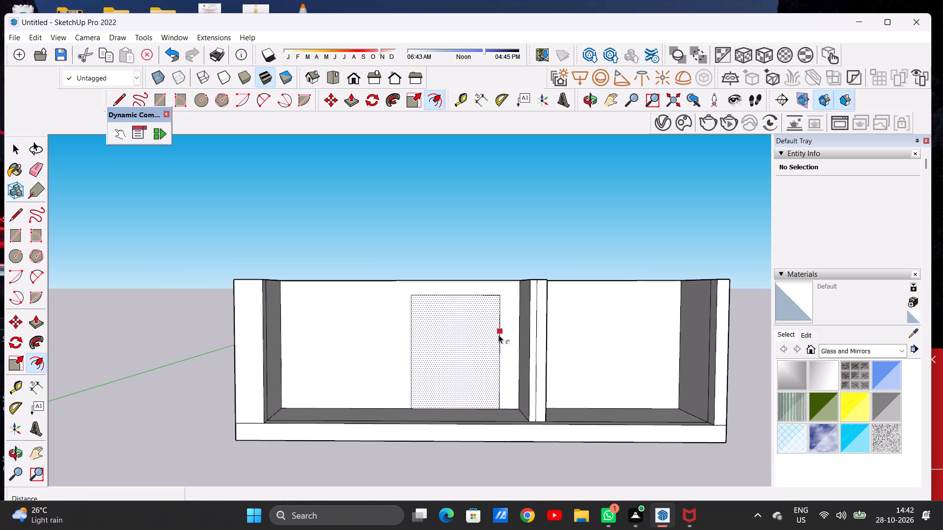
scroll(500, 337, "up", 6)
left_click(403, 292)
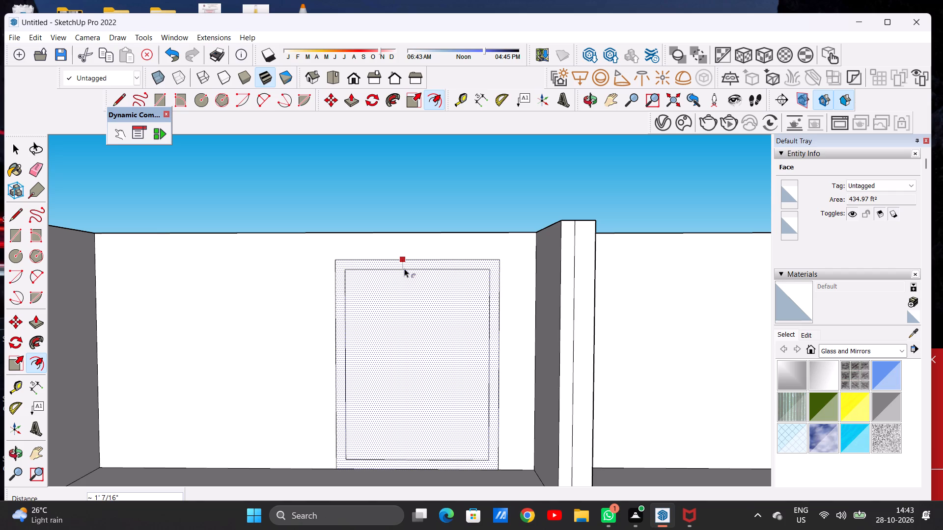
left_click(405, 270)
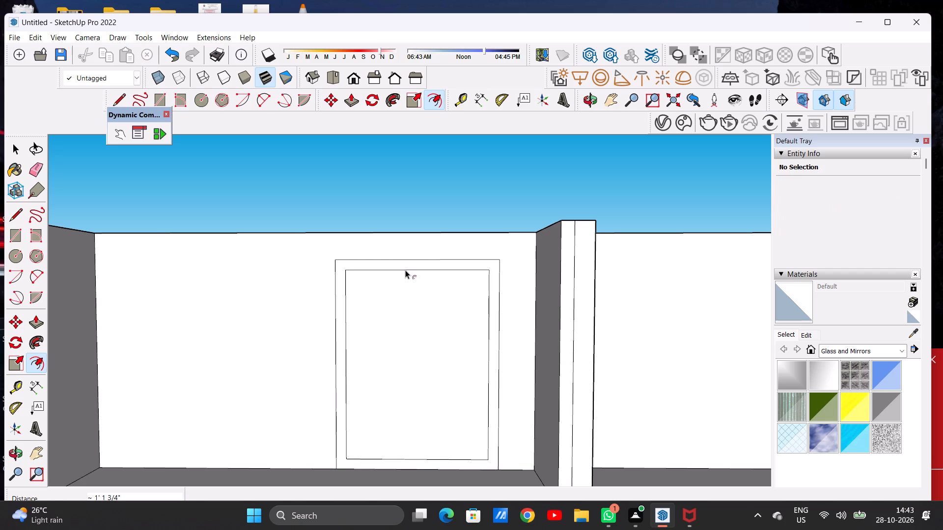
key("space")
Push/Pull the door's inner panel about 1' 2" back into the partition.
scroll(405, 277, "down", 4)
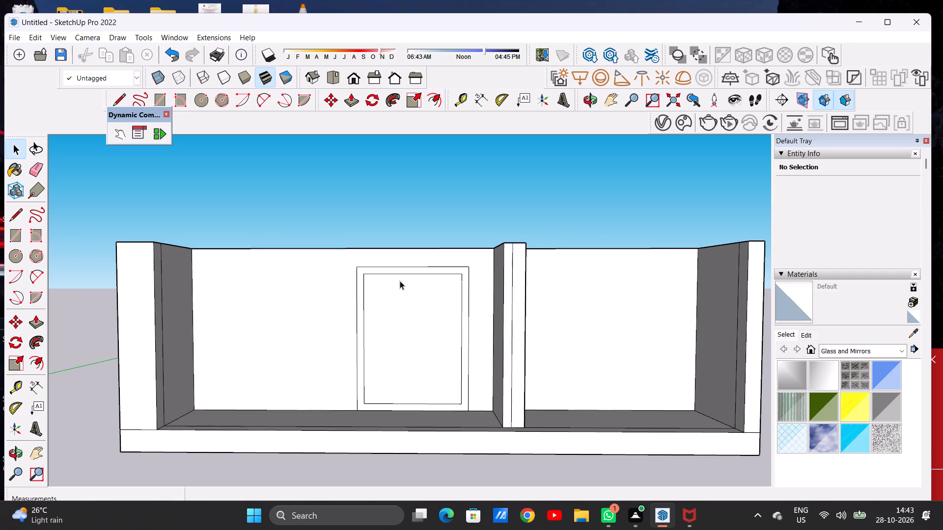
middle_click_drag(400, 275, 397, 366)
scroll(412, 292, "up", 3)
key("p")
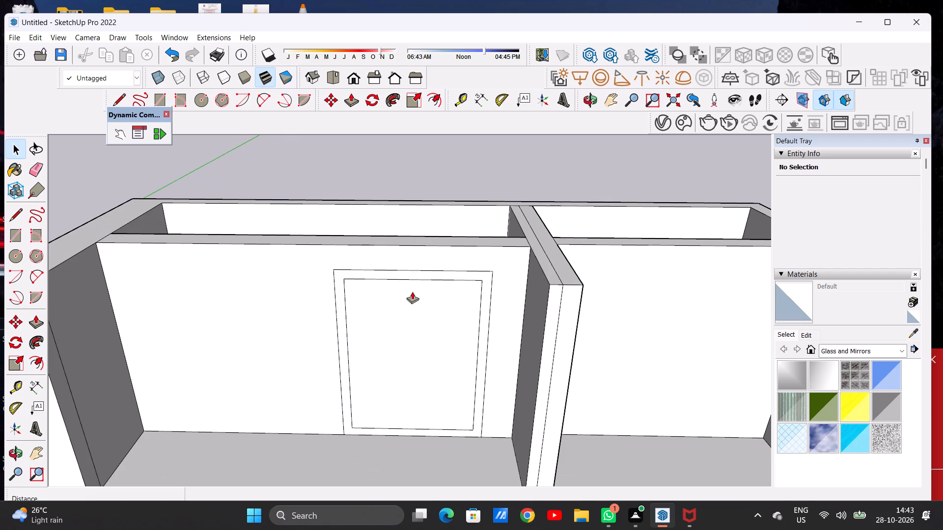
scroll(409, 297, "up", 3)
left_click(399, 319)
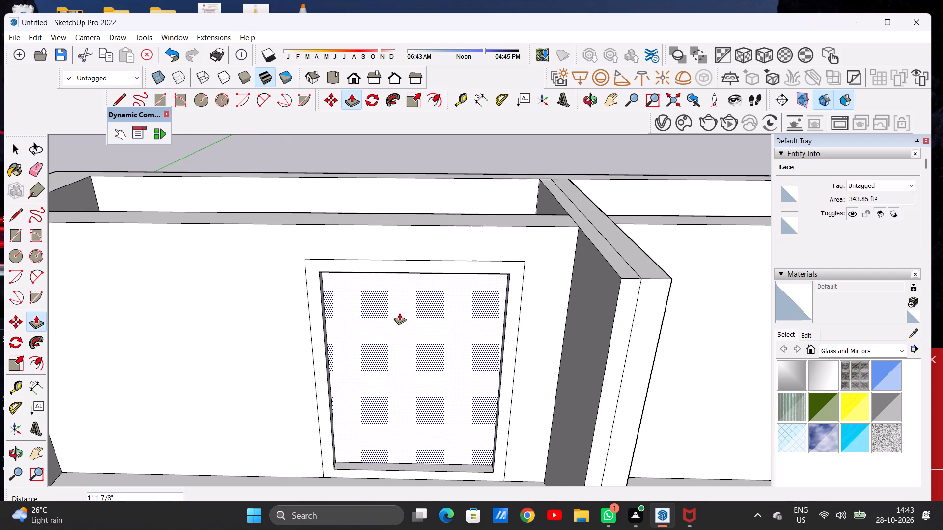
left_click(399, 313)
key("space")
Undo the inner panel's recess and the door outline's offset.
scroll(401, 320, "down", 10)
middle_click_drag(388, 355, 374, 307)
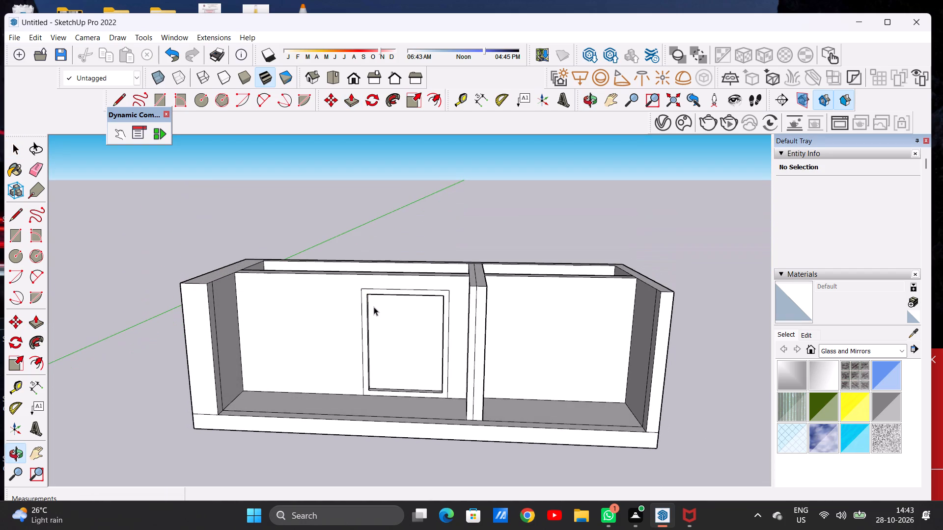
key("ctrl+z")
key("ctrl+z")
Push/Pull the whole door face about 1' 8 1/2" back into the cross partition.
scroll(409, 300, "up", 1)
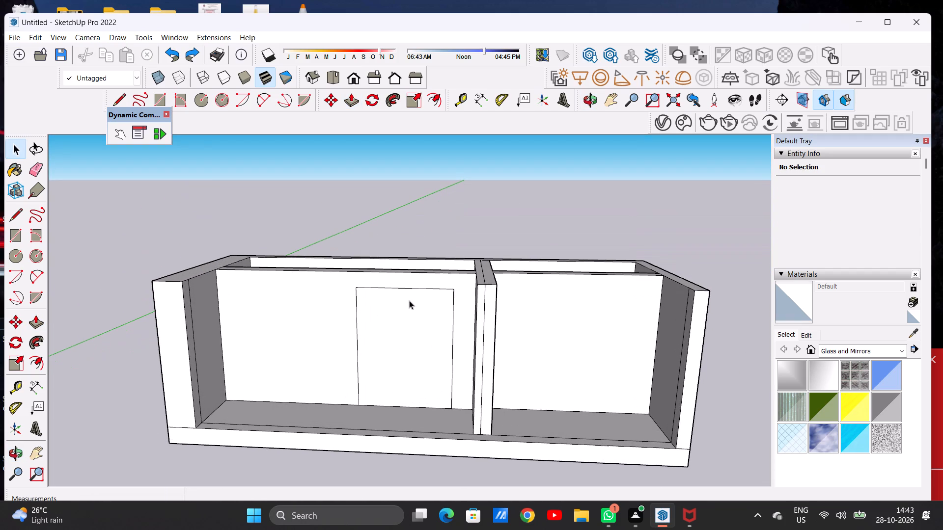
key("p")
scroll(408, 331, "up", 3)
left_click(408, 331)
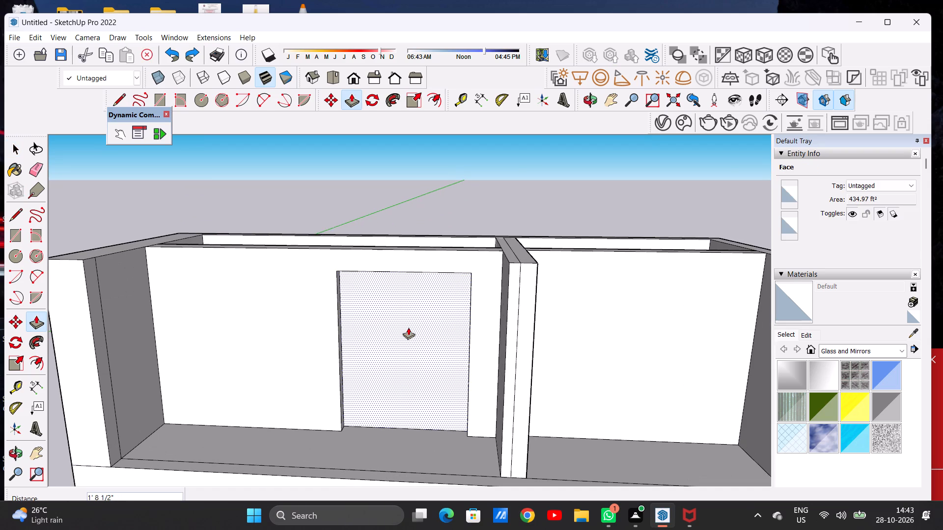
left_click(409, 328)
key("space")
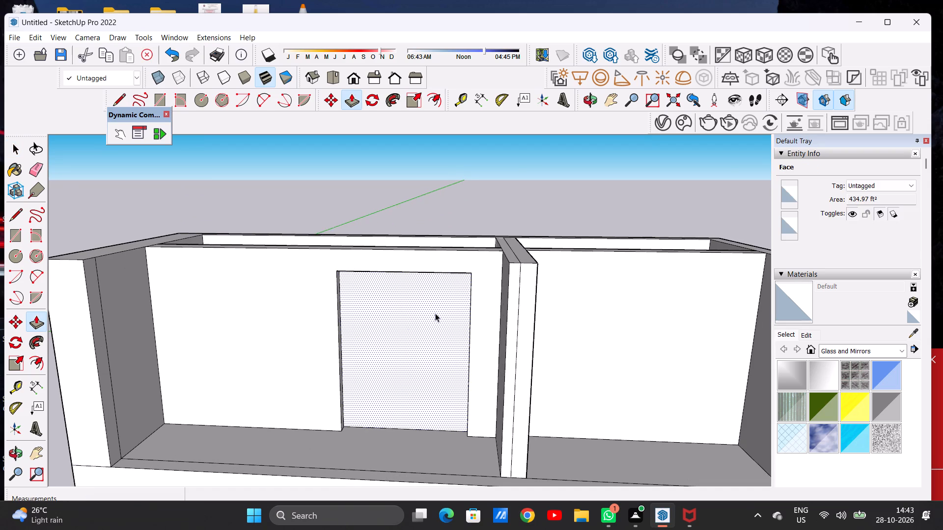
Offset the recessed door face's outline inward by about 1' 3" to form a frame border.
scroll(436, 312, "down", 7)
middle_click_drag(418, 333, 423, 291)
scroll(422, 304, "up", 5)
middle_click_drag(416, 312, 366, 322)
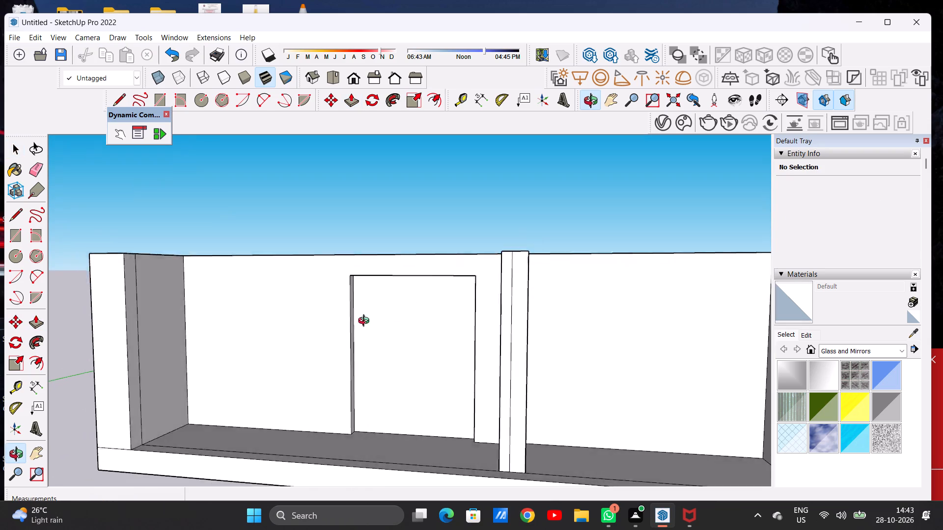
middle_click_drag(366, 322, 427, 336)
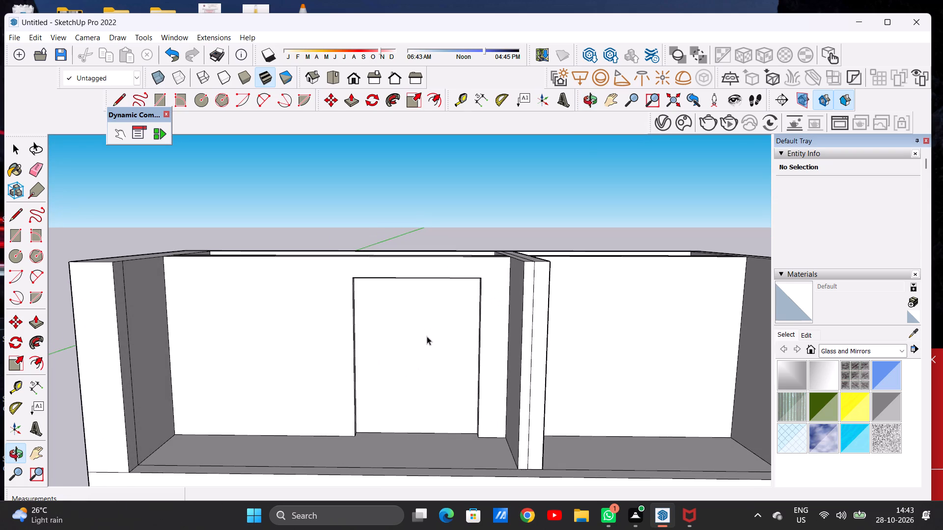
type("OF")
left_click(403, 306)
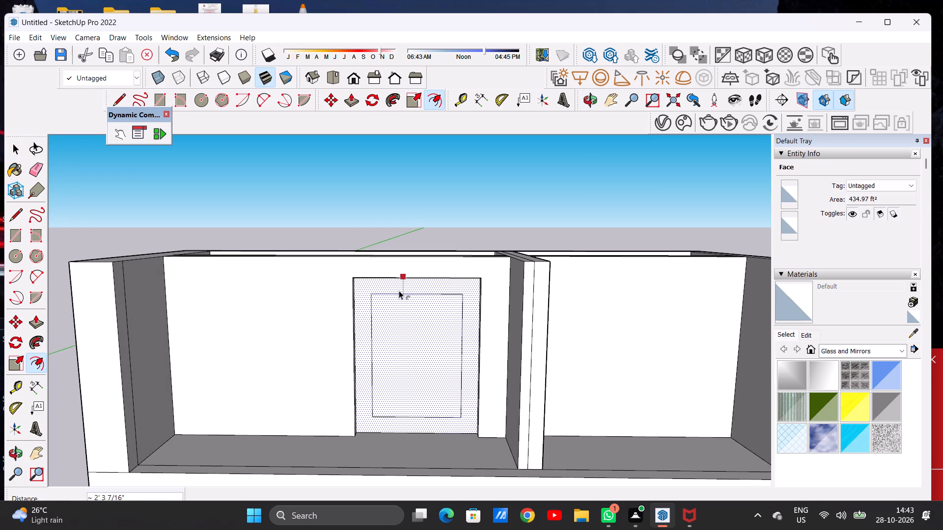
left_click(395, 286)
key("space")
key("space")
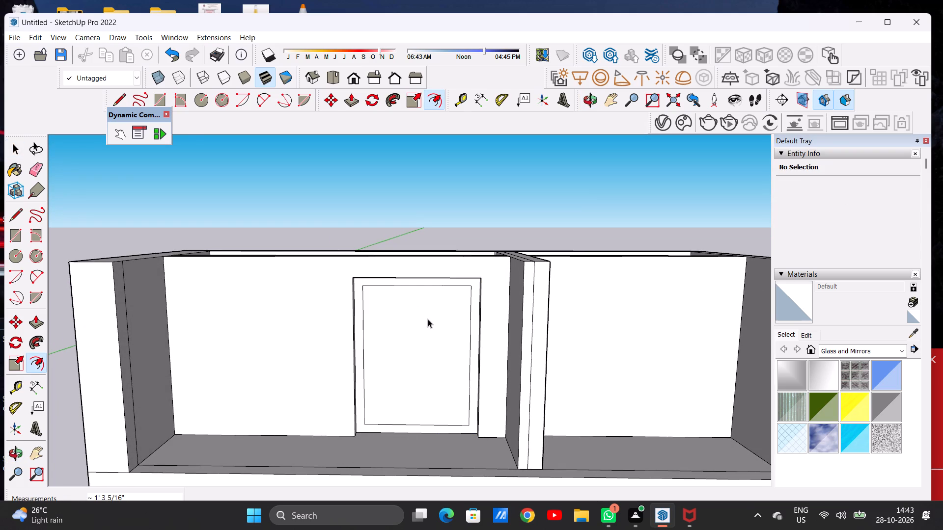
Draw a window-like rectangle about 12' 10" wide by 16' 8" high on the cross partition, between the outer side wall and the door.
scroll(429, 318, "down", 12)
scroll(423, 329, "up", 5)
scroll(423, 329, "down", 1)
scroll(423, 329, "up", 2)
middle_click_drag(419, 330, 365, 312)
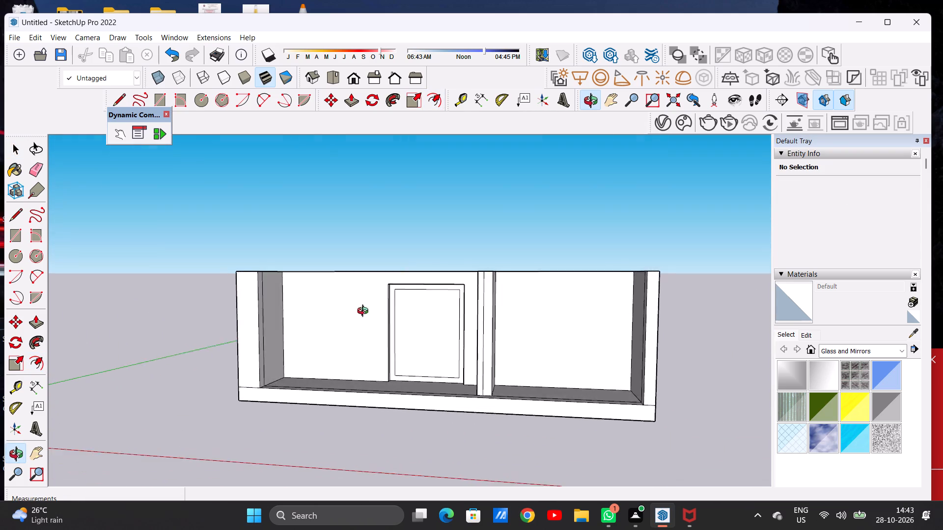
middle_click_drag(365, 312, 407, 310)
scroll(430, 330, "down", 4)
scroll(368, 293, "up", 3)
scroll(368, 293, "down", 1)
scroll(368, 293, "up", 8)
key("r")
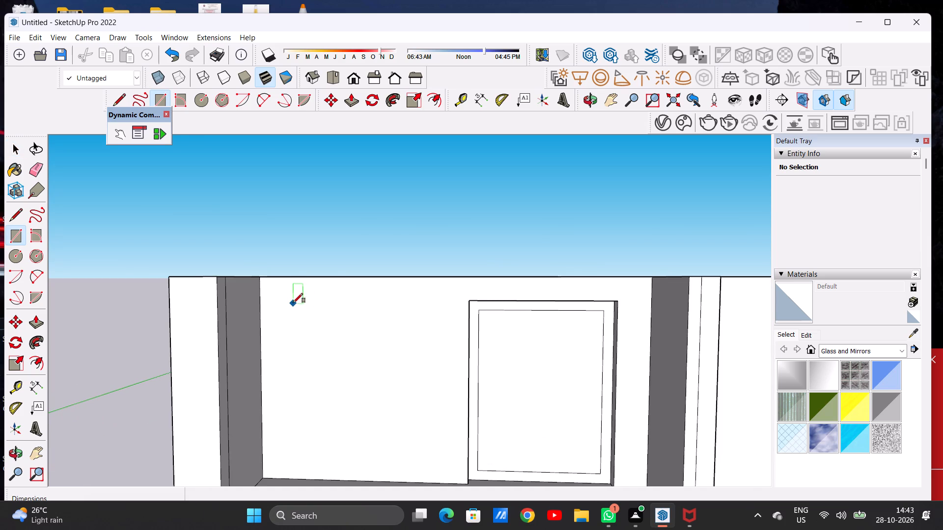
left_click(288, 299)
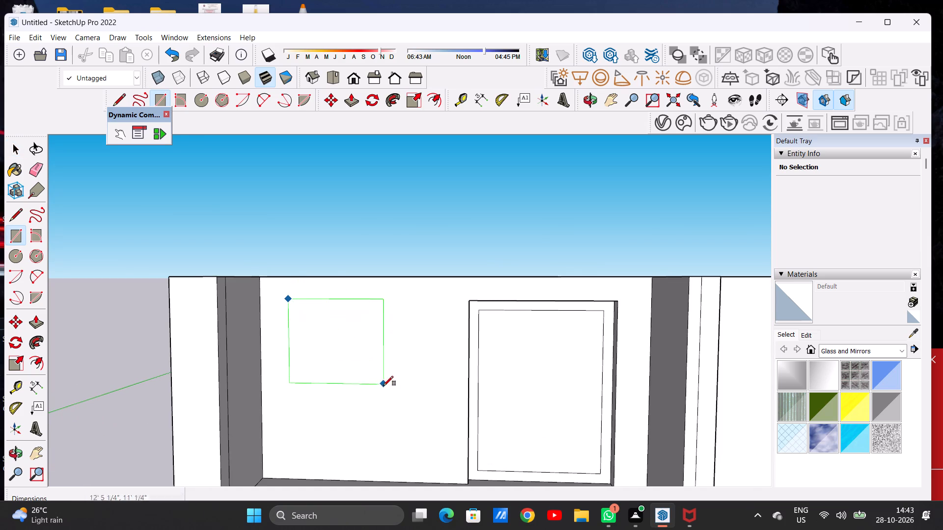
left_click(387, 427)
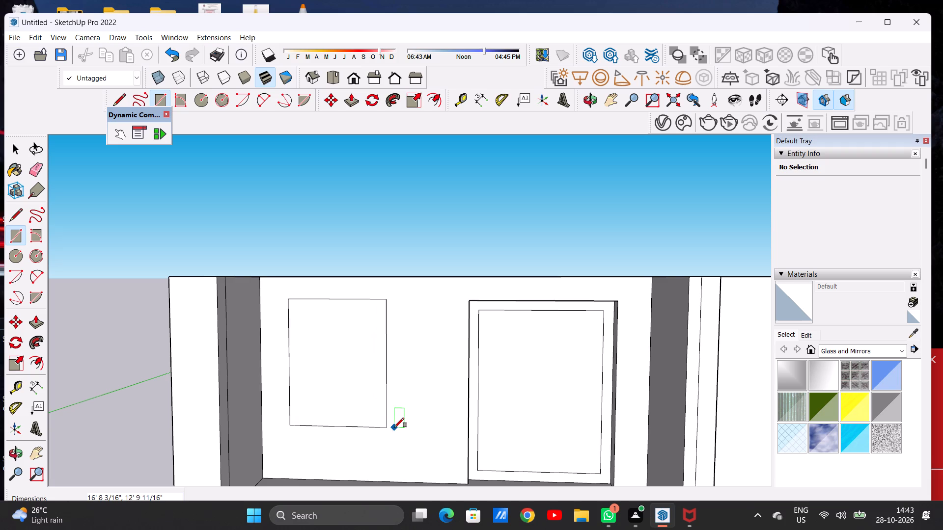
key("space")
Push/Pull the window rectangle about 1' 1" back into the cross partition.
scroll(395, 346, "down", 5)
middle_click_drag(356, 353, 367, 355)
scroll(377, 333, "up", 2)
scroll(377, 333, "down", 1)
scroll(377, 333, "up", 1)
key("o")
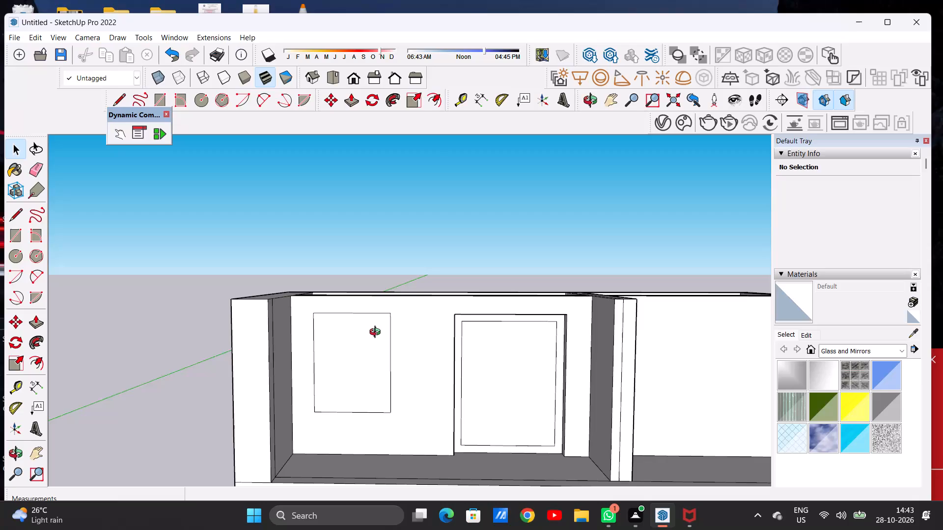
key("space")
middle_click_drag(391, 336, 378, 377)
scroll(368, 345, "up", 3)
key("p")
scroll(361, 345, "up", 6)
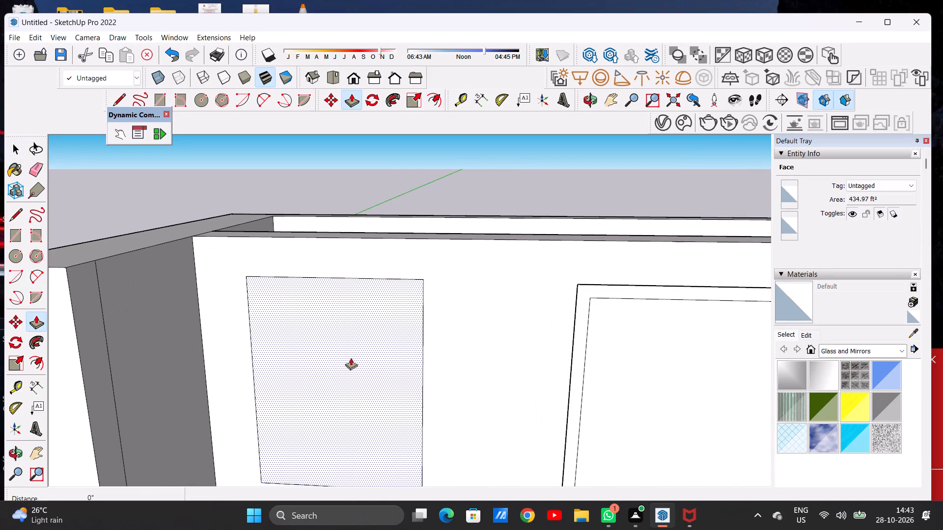
left_click(351, 358)
left_click(351, 352)
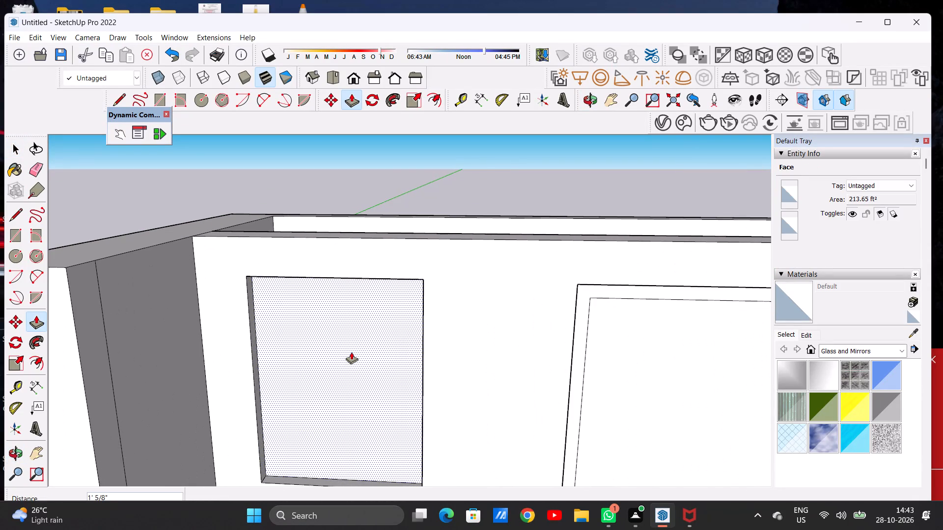
key("space")
Offset the recessed window face's outline inward by about 1' to form a frame border.
scroll(384, 389, "down", 2)
scroll(387, 389, "up", 1)
scroll(388, 389, "down", 2)
middle_click_drag(381, 395, 396, 344)
scroll(389, 383, "down", 8)
scroll(385, 376, "up", 6)
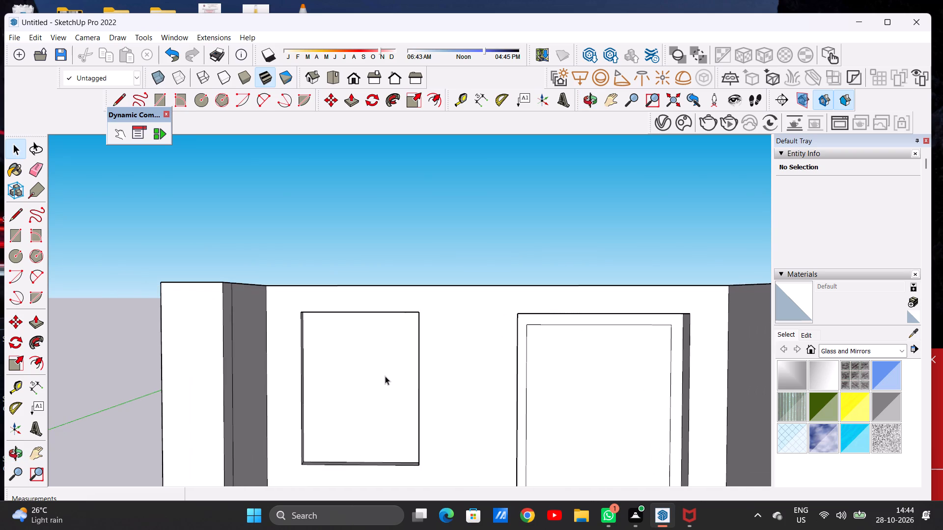
type("OF")
left_click(354, 321)
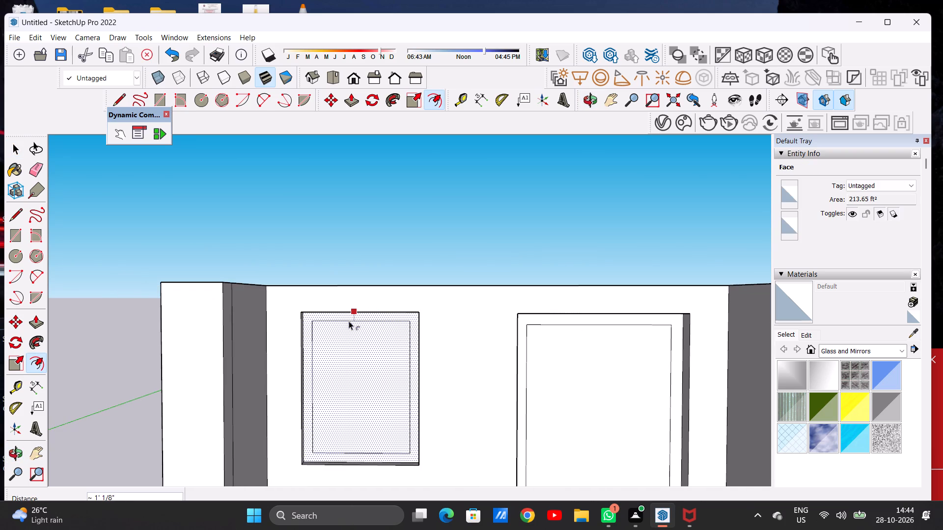
left_click(349, 320)
key("space")
Draw two closely spaced vertical lines about 14' 10" long across the window's inner panel to form a central mullion.
type("L")
scroll(390, 326, "down", 4)
scroll(354, 339, "up", 7)
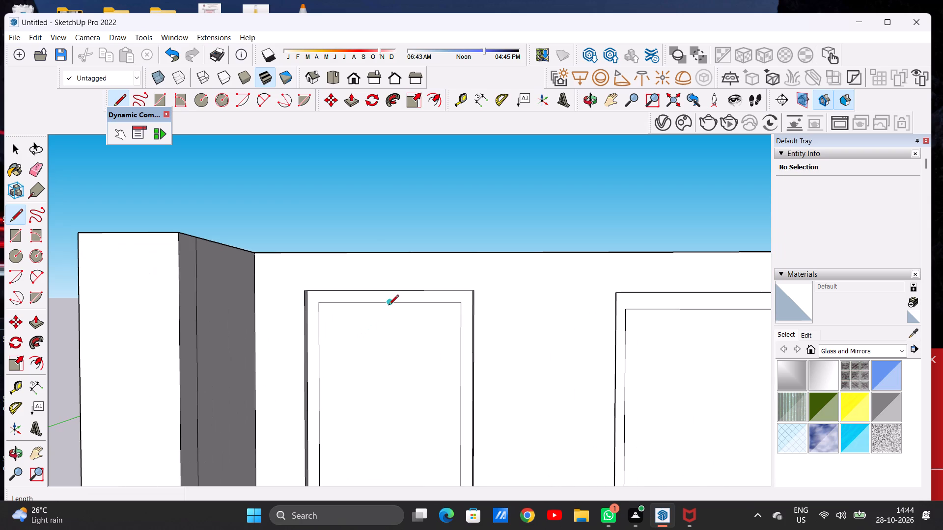
left_click(381, 304)
scroll(374, 317, "down", 7)
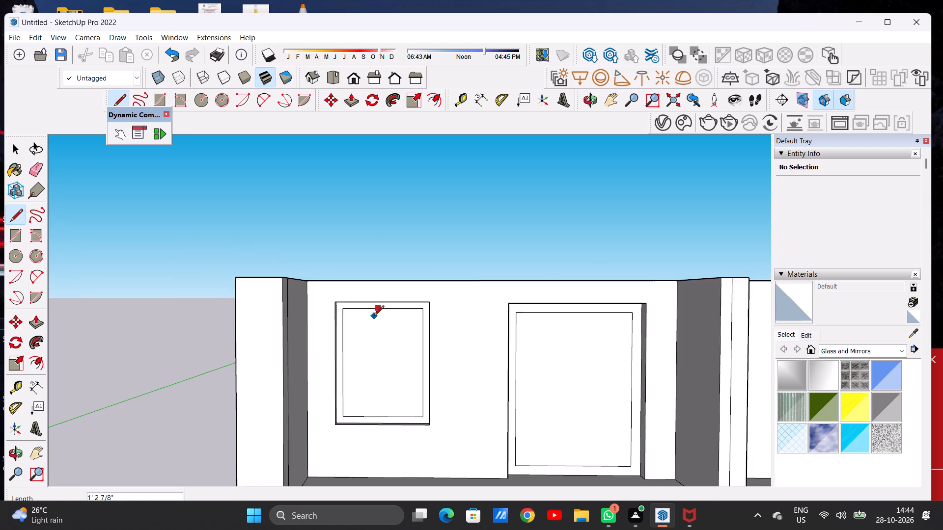
scroll(374, 317, "down", 4)
scroll(370, 372, "up", 6)
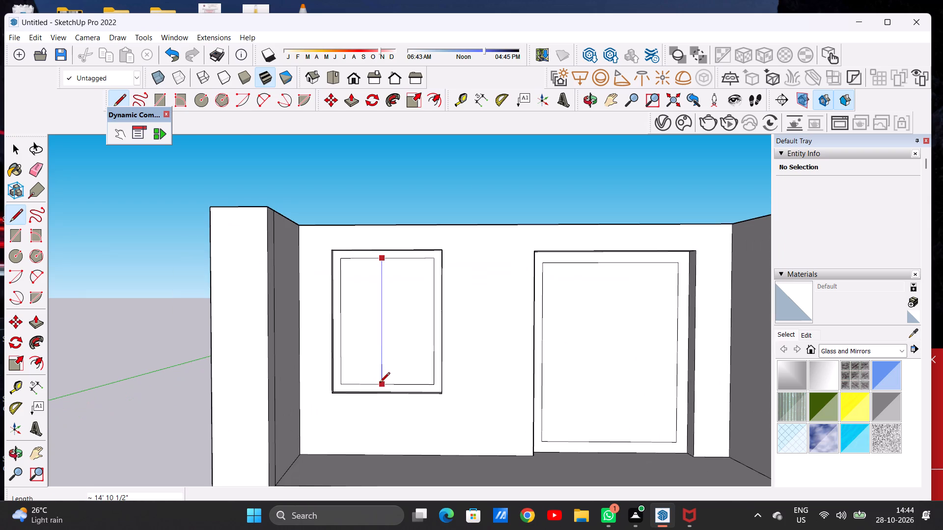
left_click(380, 383)
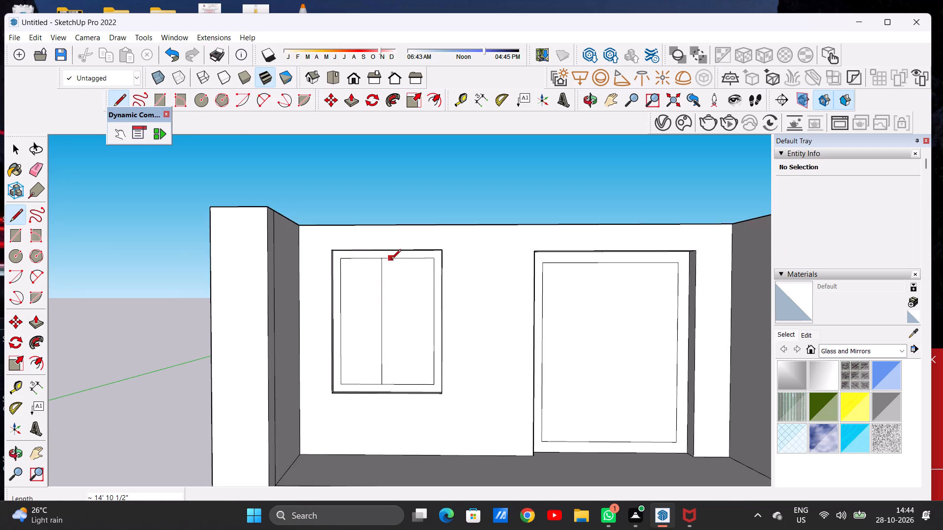
left_click(391, 260)
left_click(390, 382)
key("space")
Examine the partitioned rooms from several angles and distances, checking the framed window, the door and the blank wall of the adjoining room.
scroll(406, 328, "down", 6)
middle_click_drag(389, 336, 396, 339)
scroll(402, 313, "up", 7)
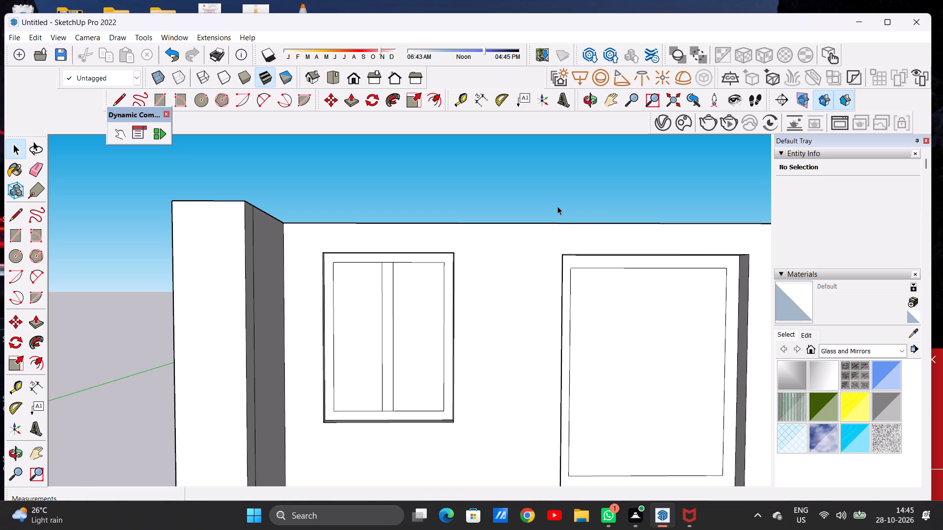
scroll(595, 259, "down", 5)
scroll(533, 253, "down", 5)
scroll(493, 254, "down", 4)
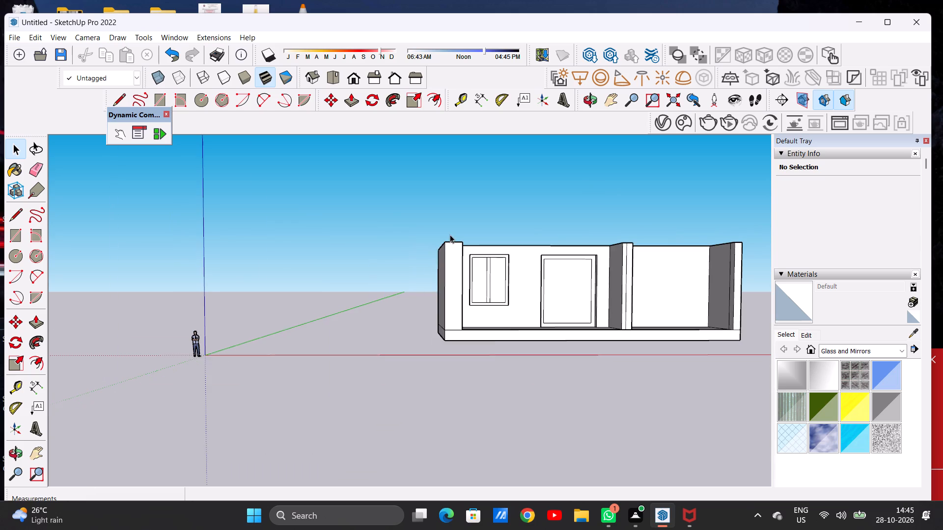
scroll(450, 235, "down", 4)
scroll(627, 246, "up", 6)
middle_click_drag(513, 253, 479, 301)
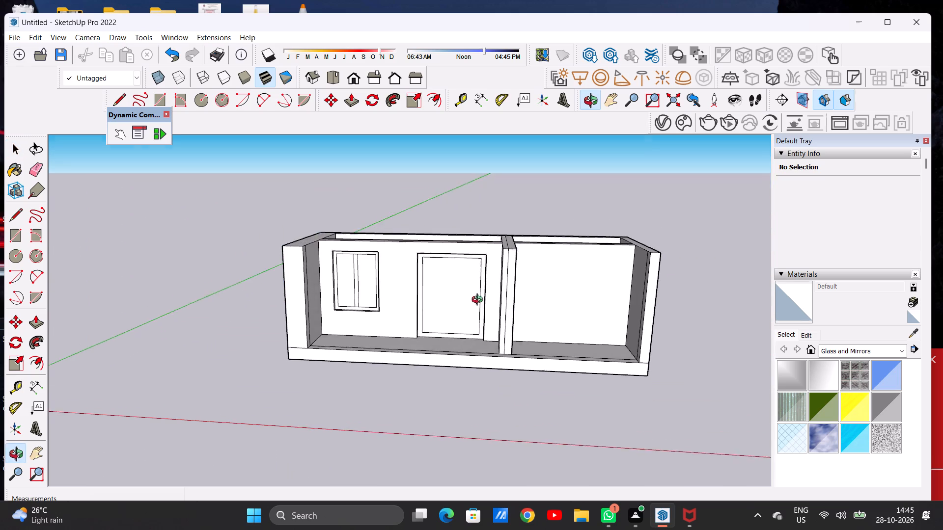
middle_click_drag(479, 301, 482, 292)
scroll(487, 258, "up", 2)
scroll(487, 258, "down", 1)
scroll(487, 258, "up", 4)
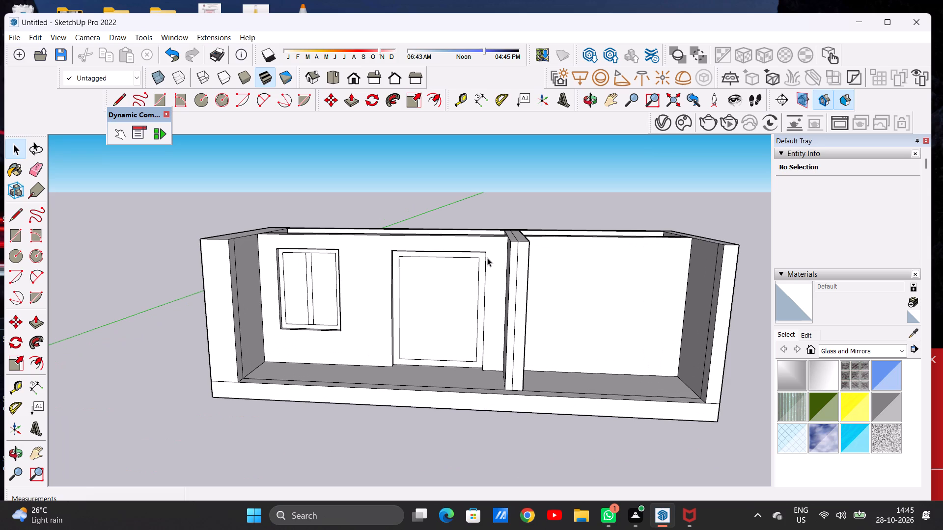
scroll(487, 258, "down", 8)
middle_click_drag(476, 264, 492, 256)
scroll(475, 261, "up", 2)
scroll(474, 261, "down", 1)
scroll(472, 264, "up", 4)
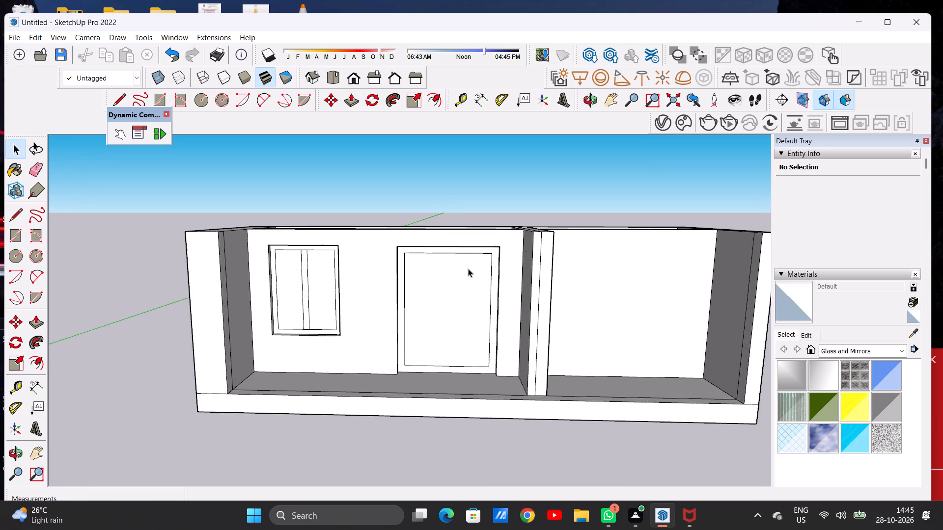
scroll(468, 268, "up", 8)
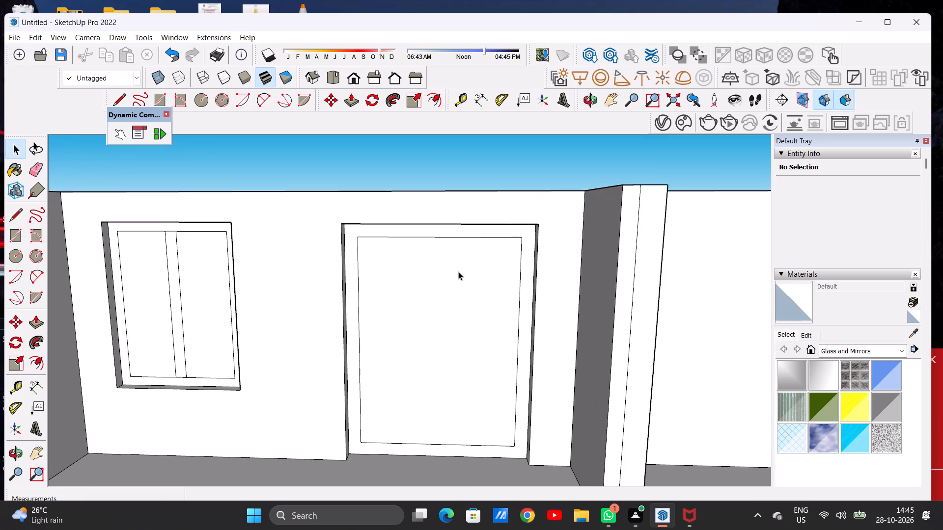
scroll(447, 286, "down", 8)
scroll(350, 294, "down", 8)
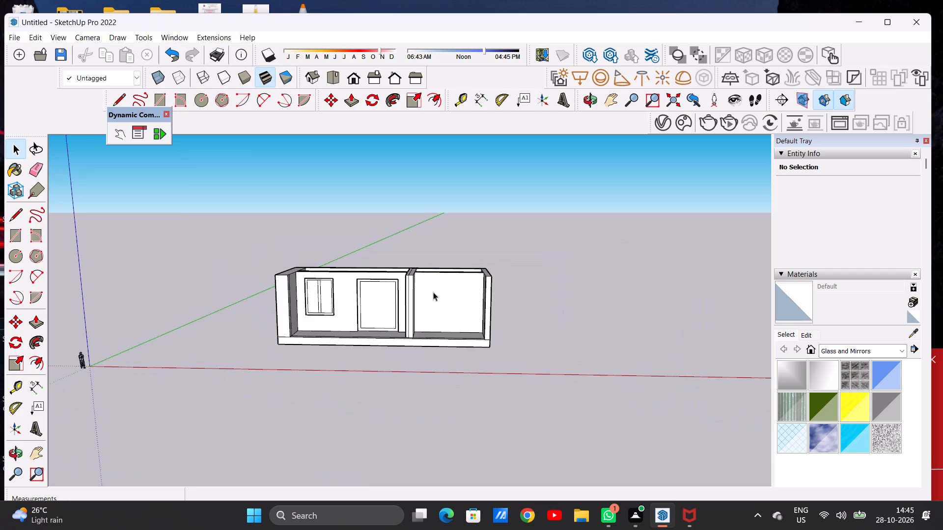
Draw a window rectangle about 15' 11" wide by 17' 4" high on the adjoining room's blank back partition.
scroll(443, 289, "up", 6)
middle_click_drag(430, 305, 440, 290)
scroll(469, 285, "up", 5)
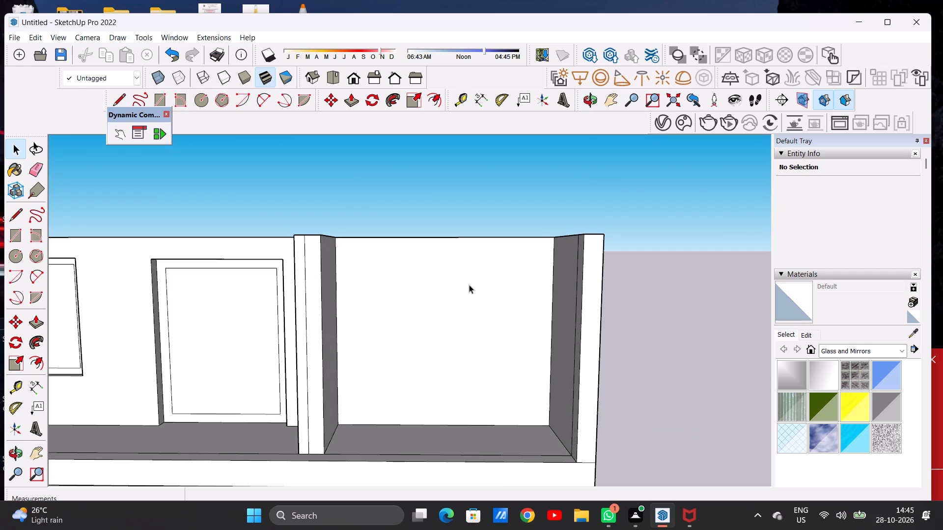
key("r")
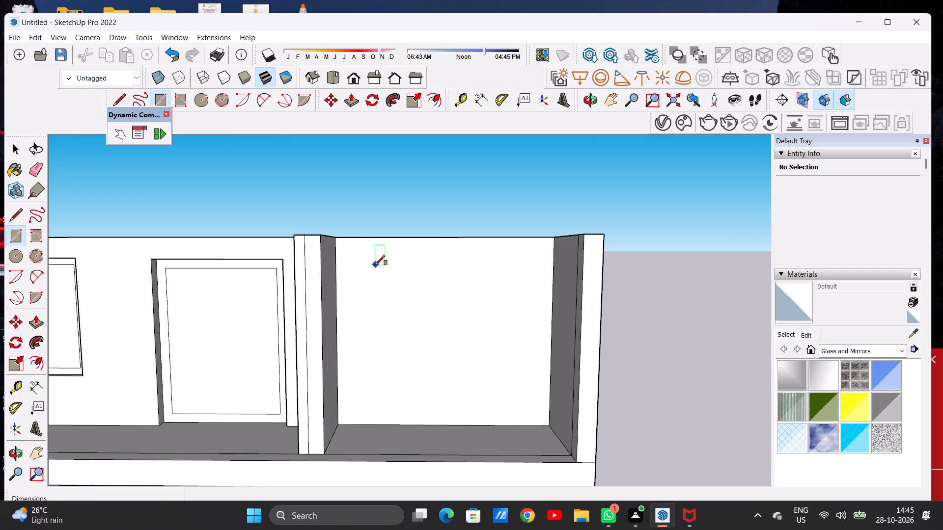
left_click(416, 263)
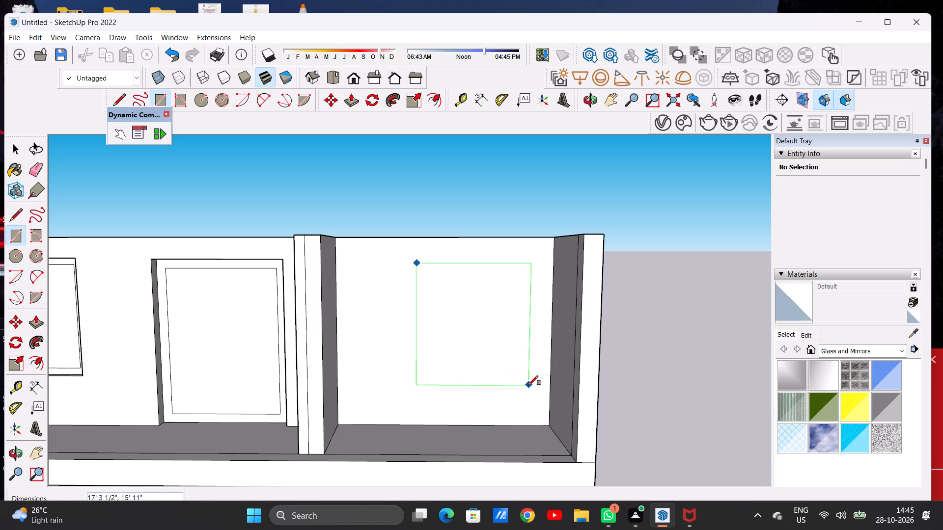
left_click(528, 385)
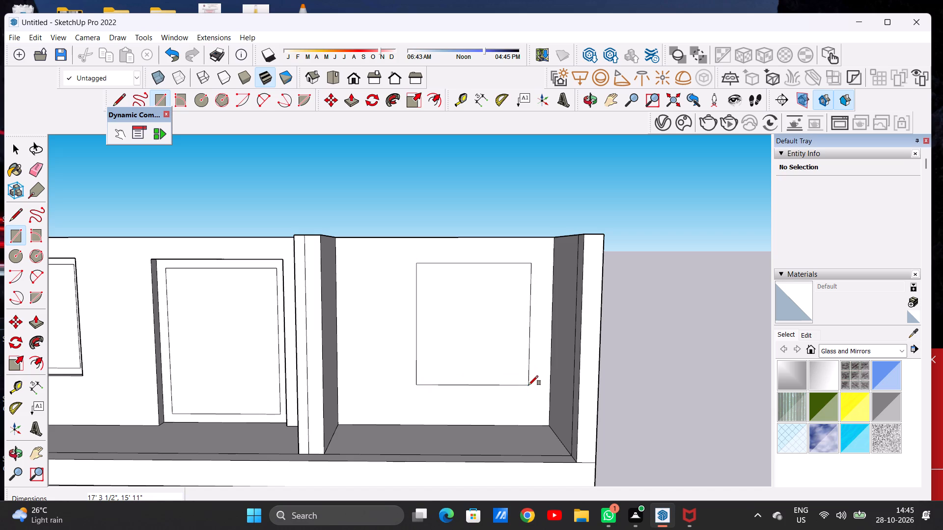
key("space")
Push/Pull the adjoining room's window rectangle about 1' 4" back into the partition.
scroll(353, 324, "down", 5)
middle_click_drag(392, 332, 378, 320)
scroll(438, 300, "up", 5)
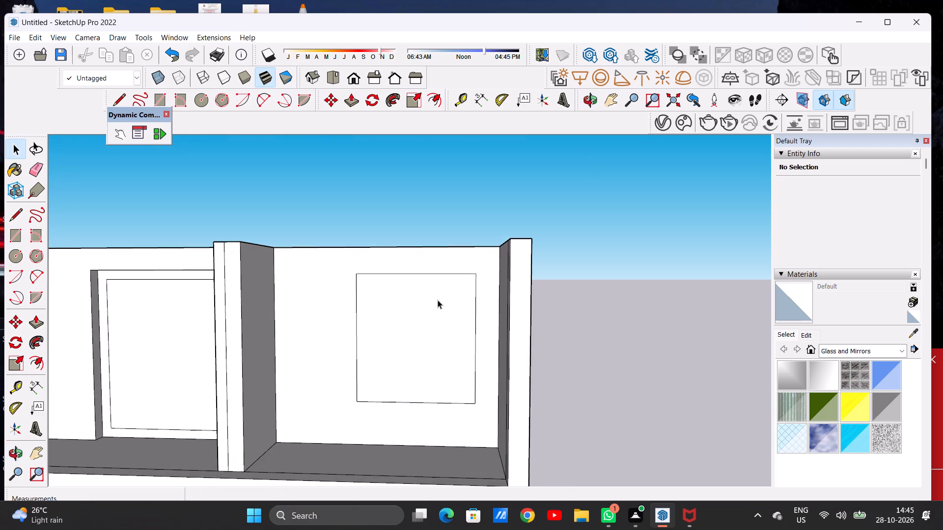
middle_click_drag(430, 301, 428, 329)
scroll(430, 314, "up", 3)
key("p")
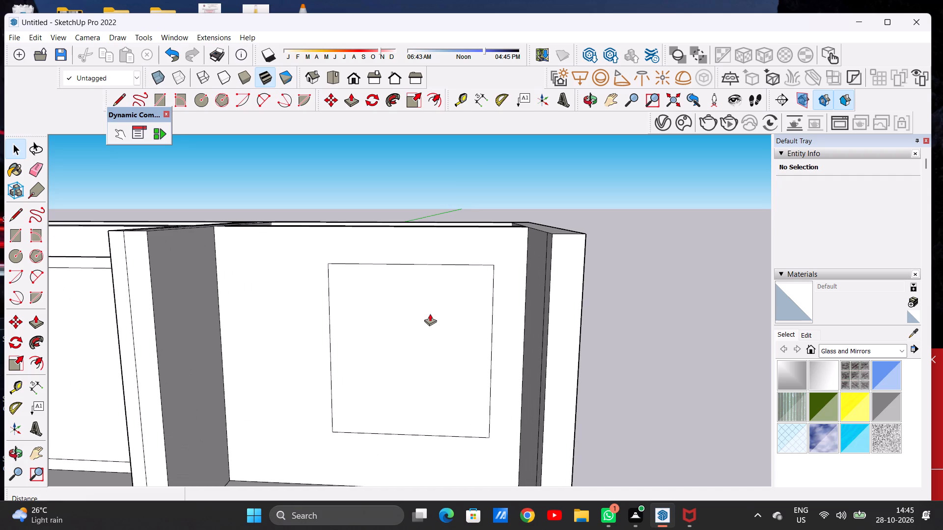
left_click(396, 323)
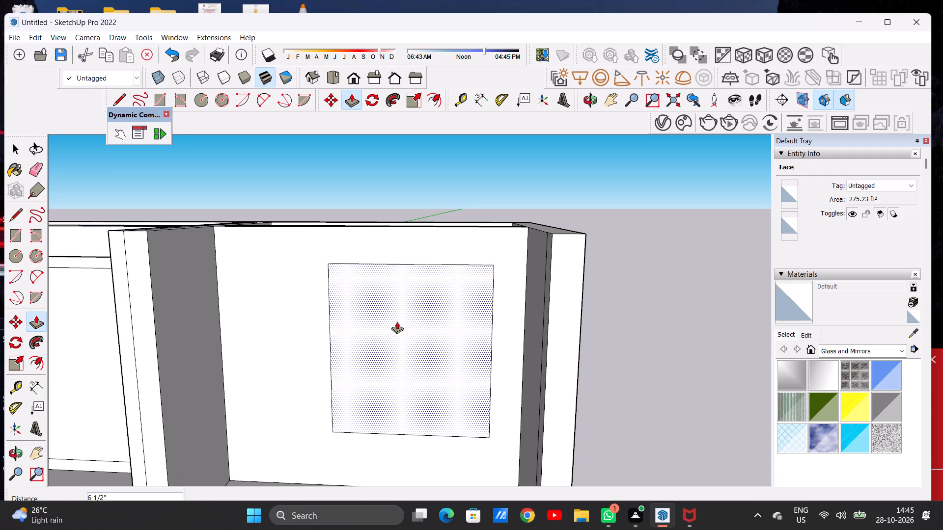
left_click(400, 322)
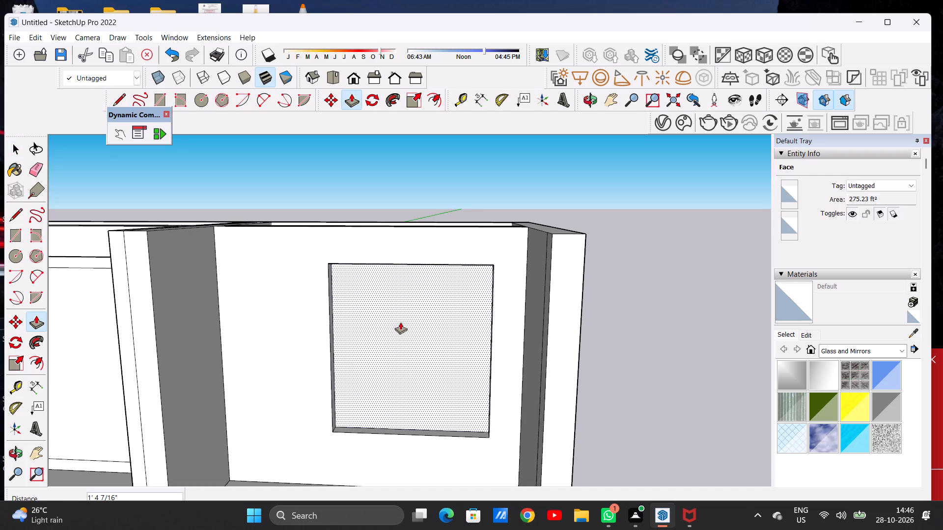
key("space")
Offset the adjoining room's recessed window outline inward by about 11" to form a frame border.
scroll(390, 338, "down", 5)
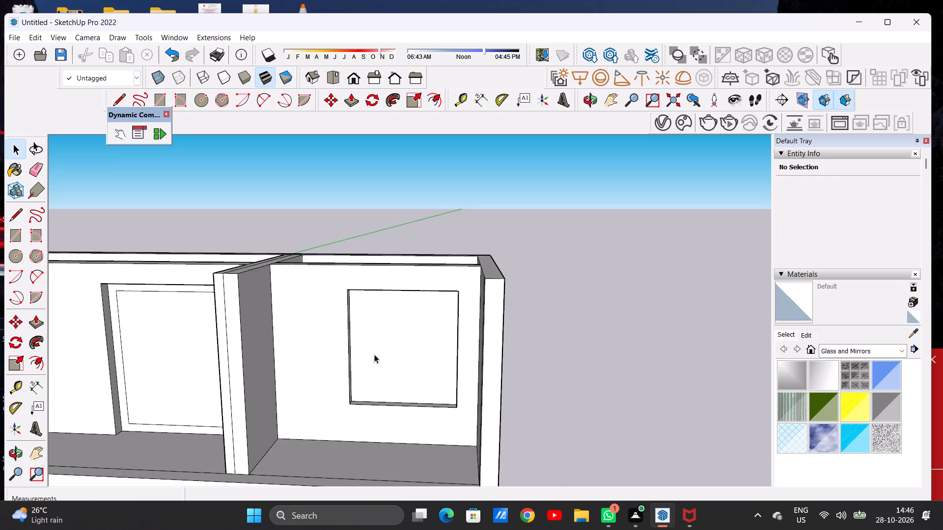
middle_click_drag(366, 359, 367, 330)
scroll(400, 320, "up", 7)
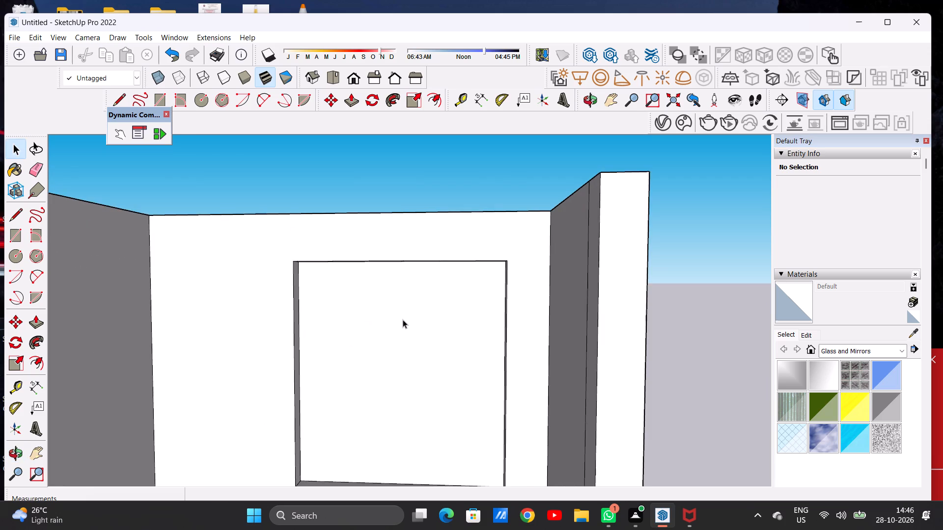
scroll(404, 320, "down", 6)
middle_click_drag(406, 336, 411, 330)
scroll(428, 316, "up", 2)
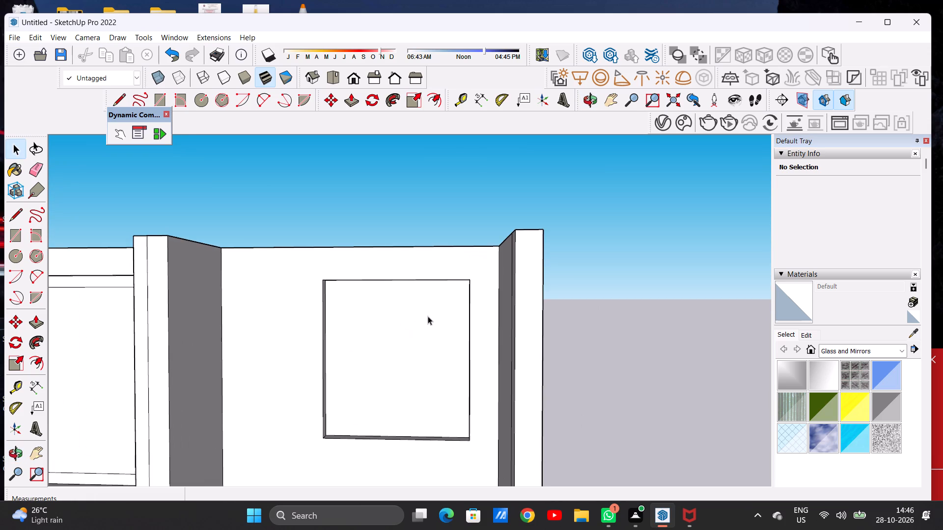
type("OF")
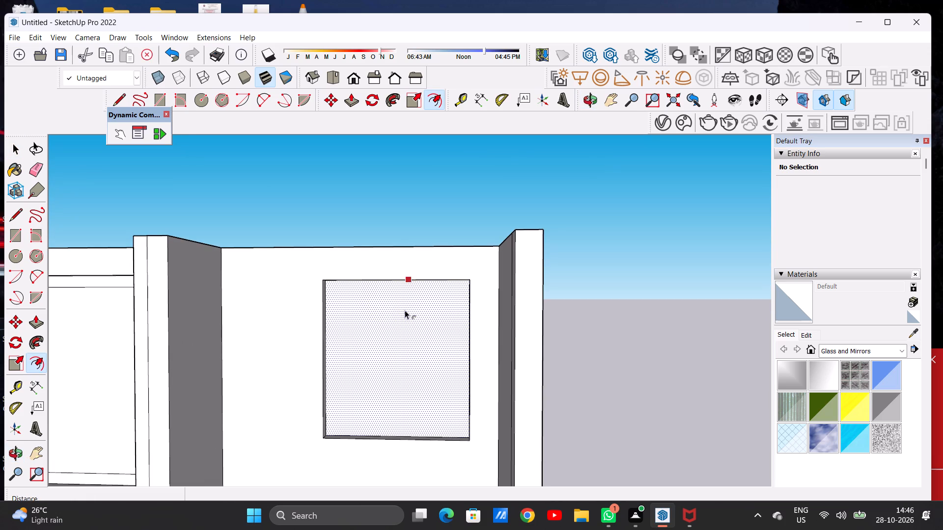
left_click(365, 309)
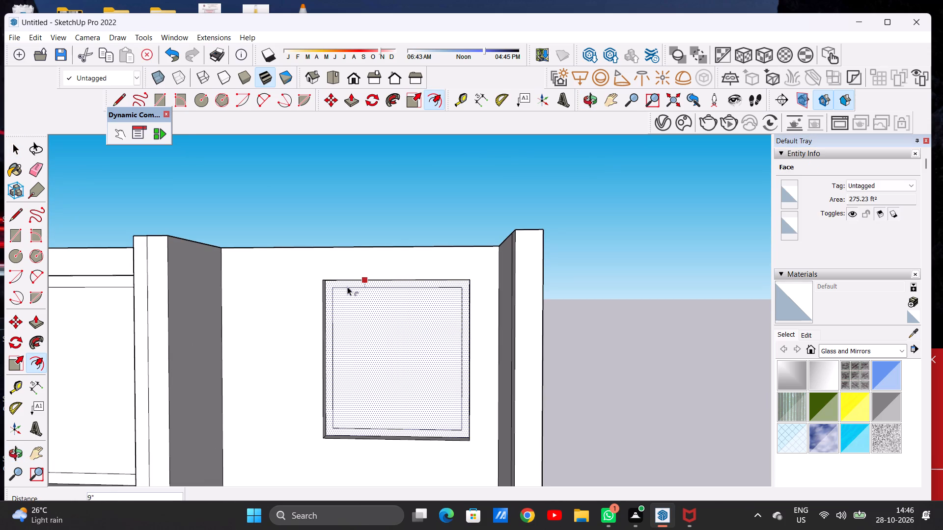
left_click(347, 289)
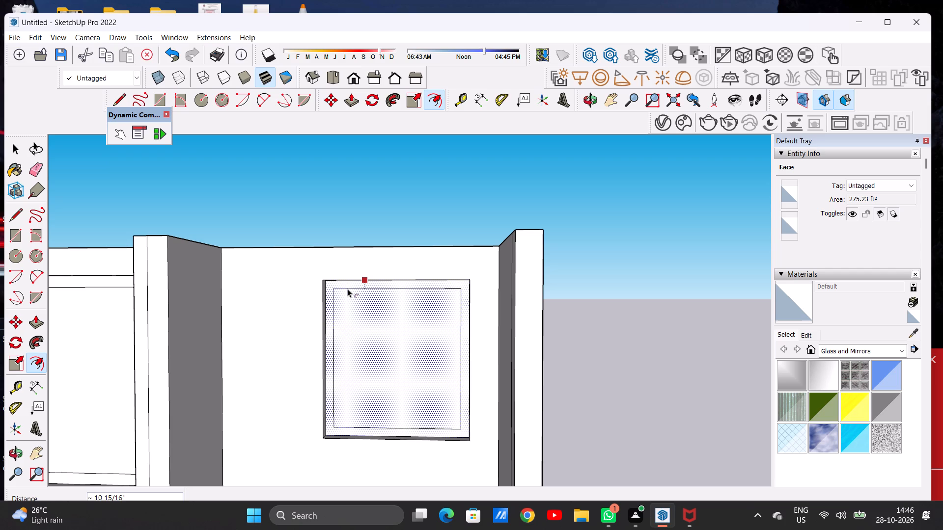
key("space")
Draw two closely spaced vertical lines about 15' 6" long across the adjoining room's window panel to form a central mullion.
type("L")
scroll(345, 292, "down", 2)
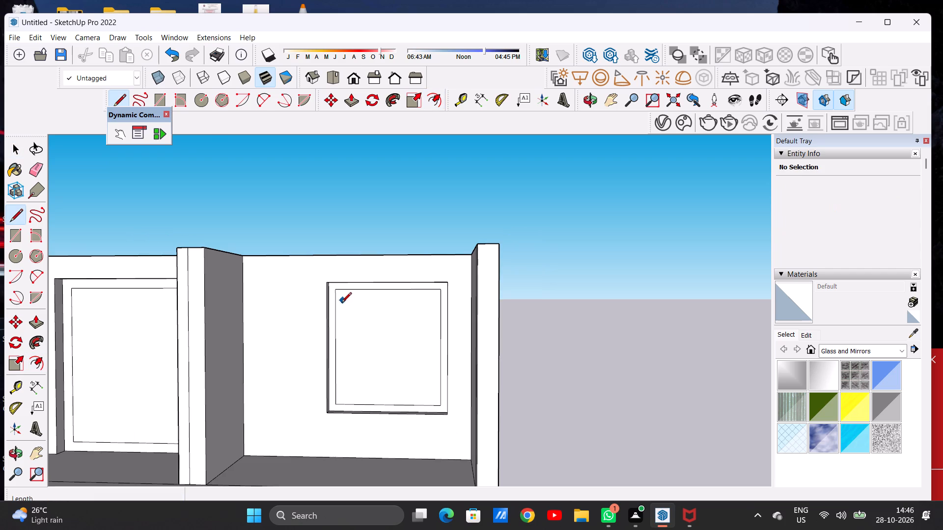
middle_click(344, 324)
scroll(403, 310, "up", 3)
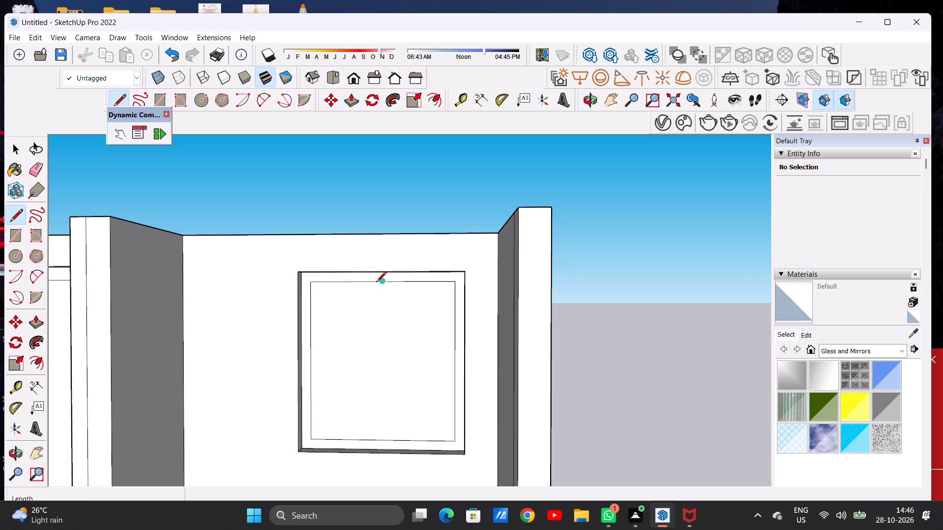
left_click(375, 282)
left_click(374, 439)
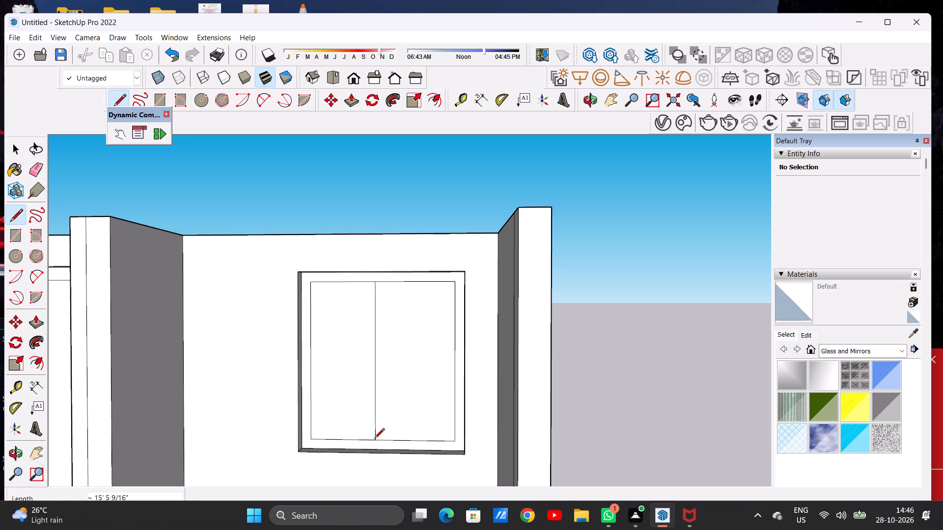
left_click(384, 281)
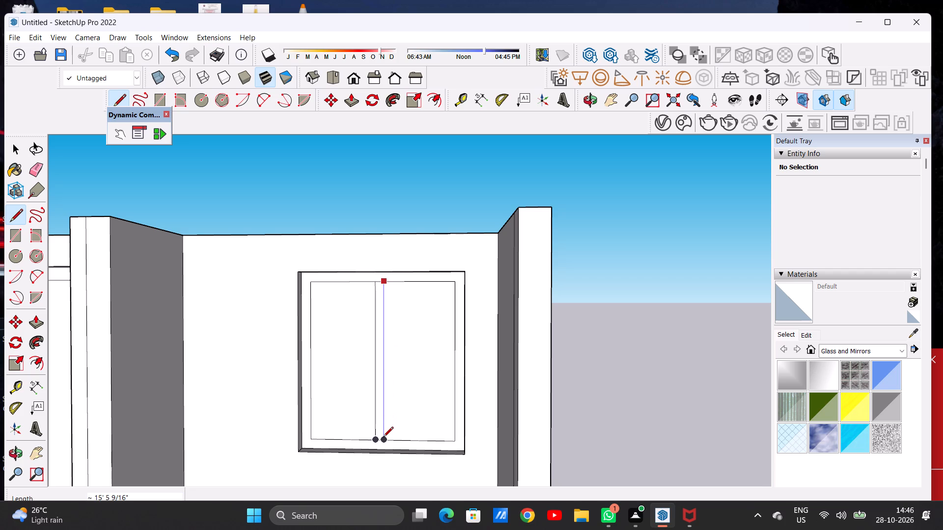
left_click(383, 438)
key("space")
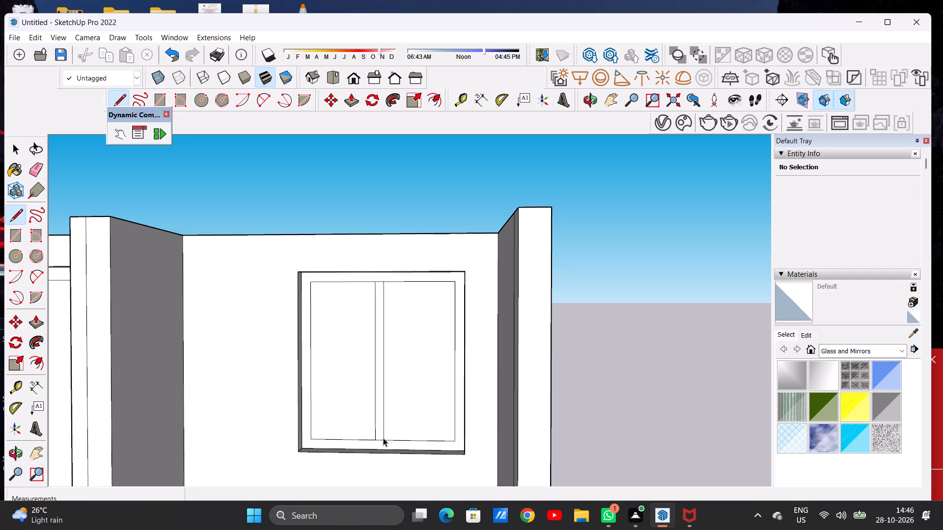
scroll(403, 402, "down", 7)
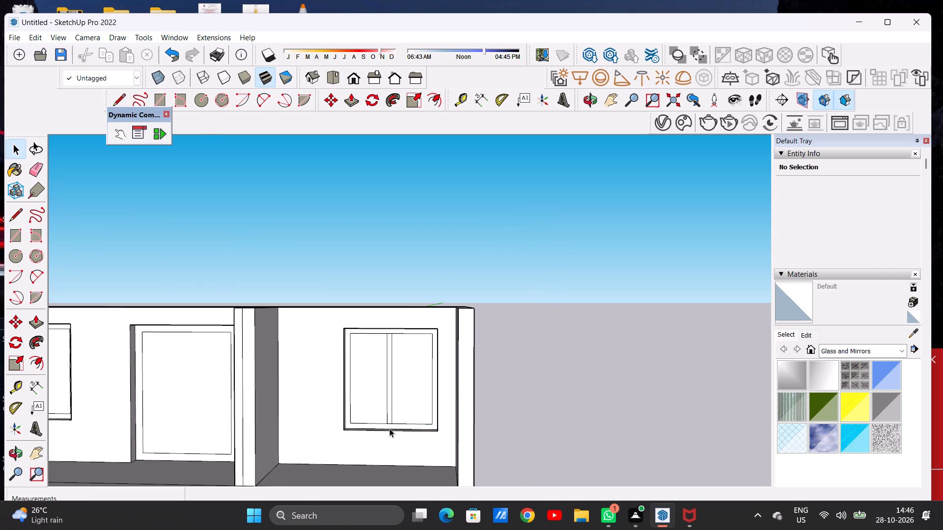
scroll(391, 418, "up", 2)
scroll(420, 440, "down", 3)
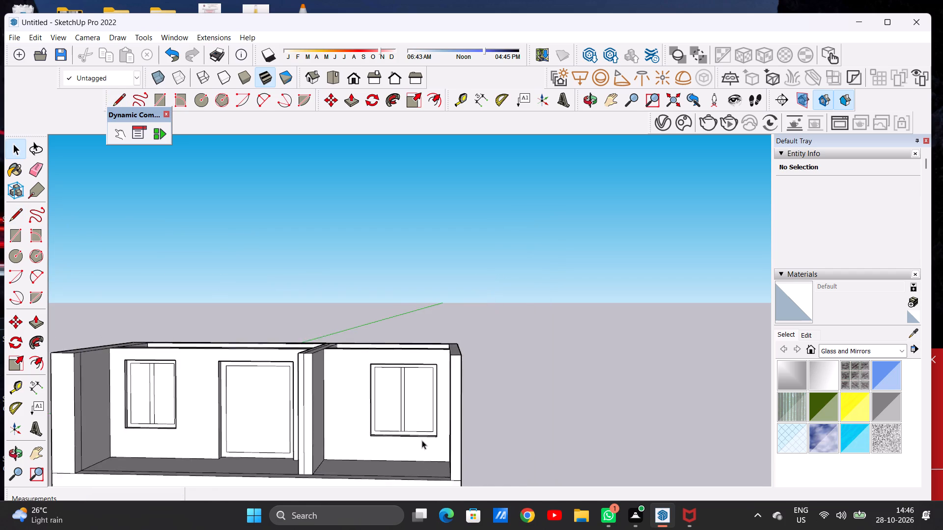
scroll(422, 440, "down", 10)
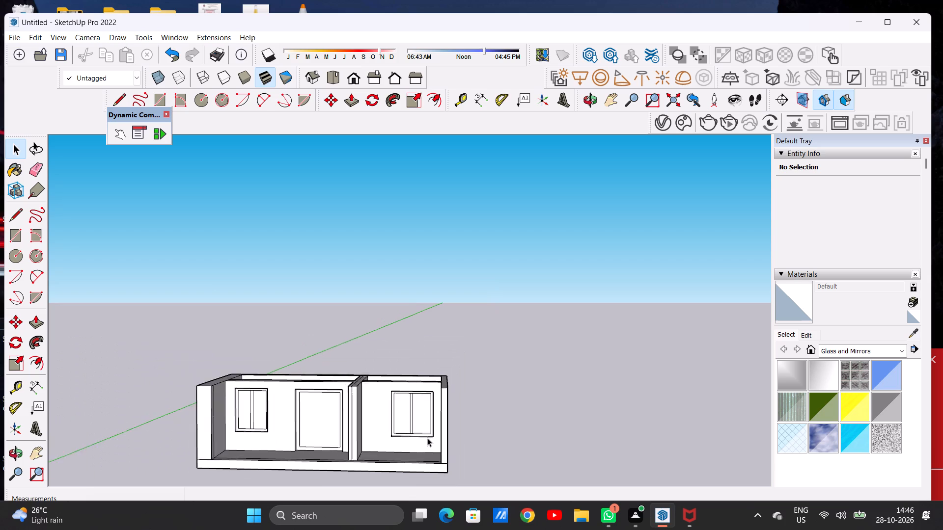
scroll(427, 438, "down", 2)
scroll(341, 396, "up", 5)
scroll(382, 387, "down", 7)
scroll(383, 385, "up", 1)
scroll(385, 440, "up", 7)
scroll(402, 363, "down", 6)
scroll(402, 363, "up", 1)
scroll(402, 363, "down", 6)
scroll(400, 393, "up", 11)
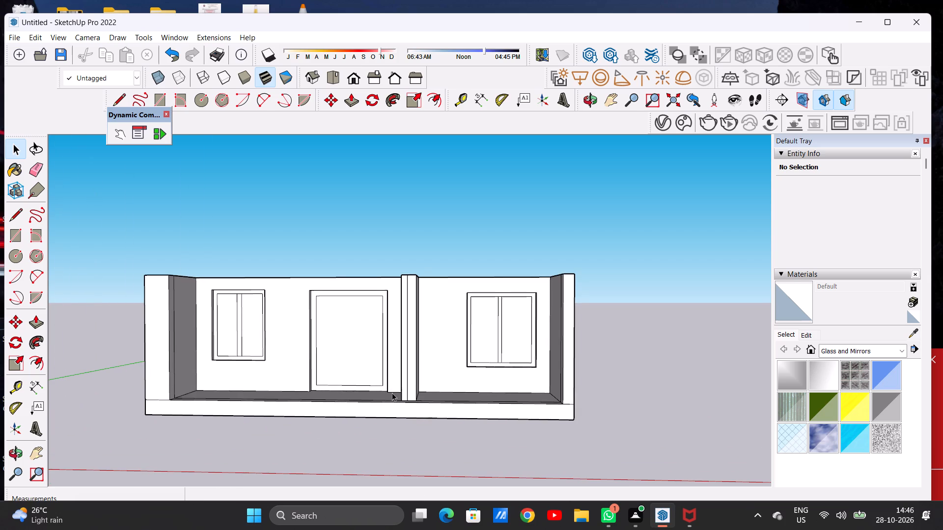
Draw a ground-level rectangle about 90' 6" by 20' 10" extending outward from the full bottom front edge of the building's base.
scroll(408, 376, "down", 6)
middle_click_drag(406, 367, 408, 448)
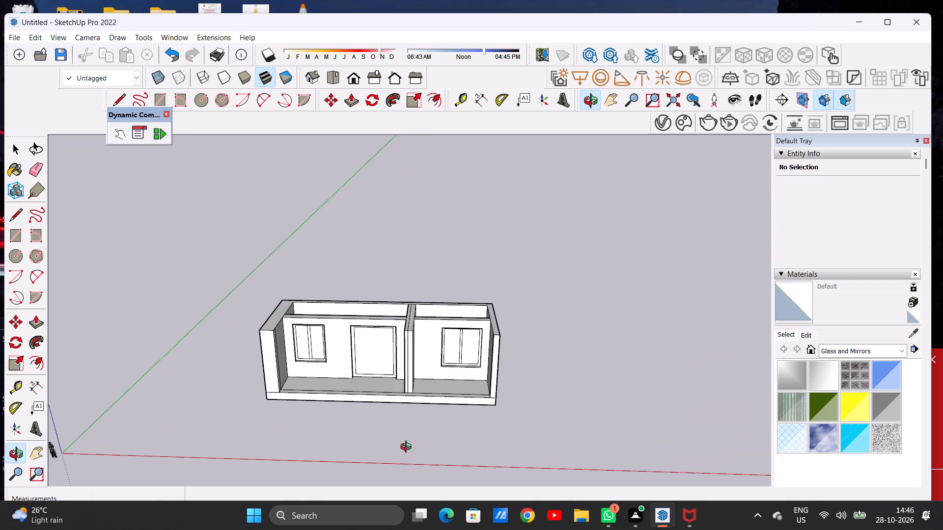
middle_click_drag(408, 448, 410, 454)
scroll(430, 321, "down", 5)
middle_click_drag(410, 342, 414, 412)
scroll(388, 371, "up", 6)
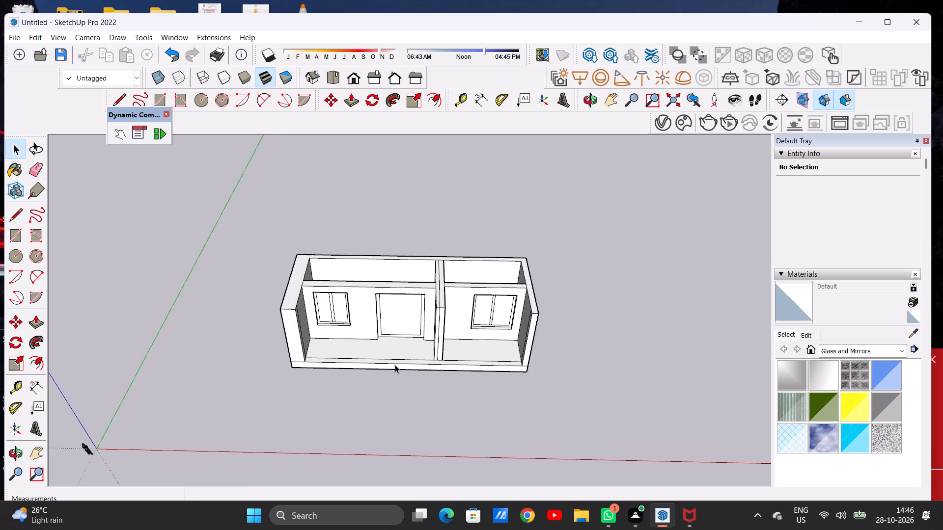
key("r")
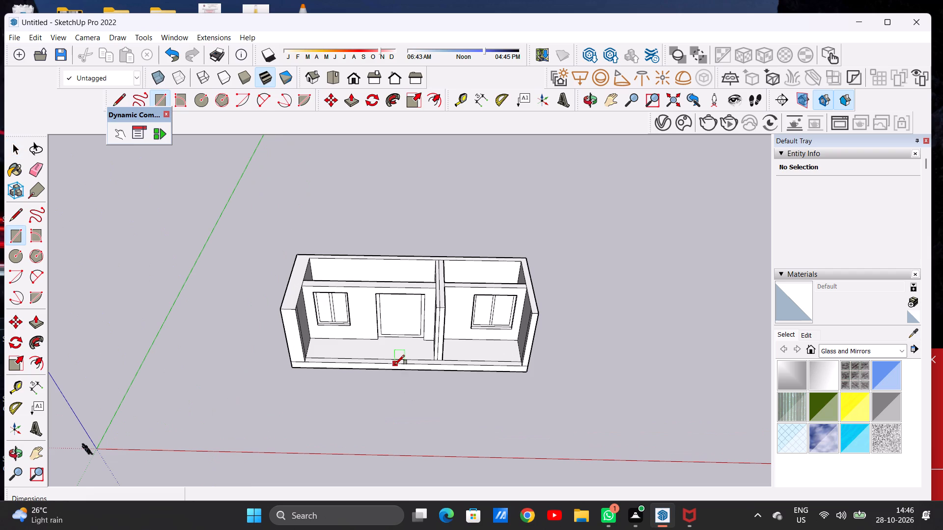
scroll(403, 367, "down", 2)
scroll(347, 385, "up", 4)
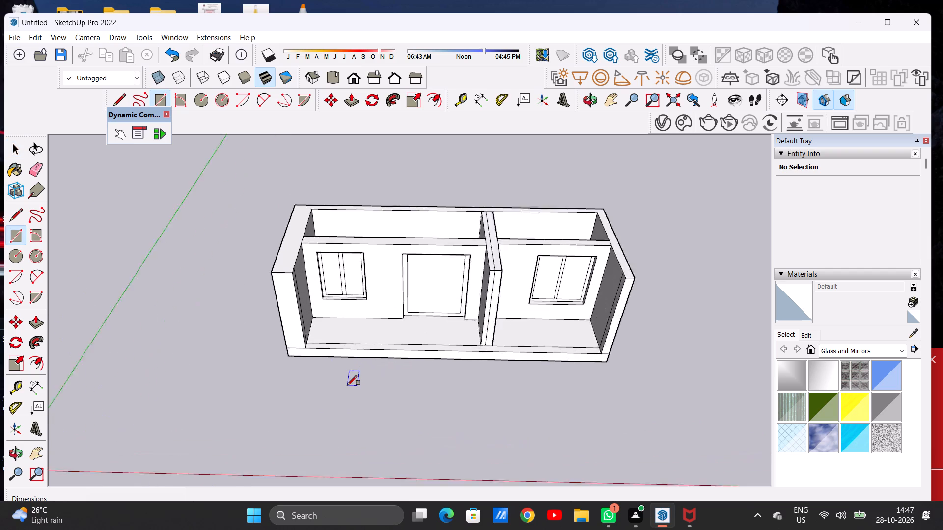
scroll(347, 385, "up", 4)
scroll(338, 379, "down", 1)
scroll(338, 379, "up", 3)
scroll(338, 379, "down", 1)
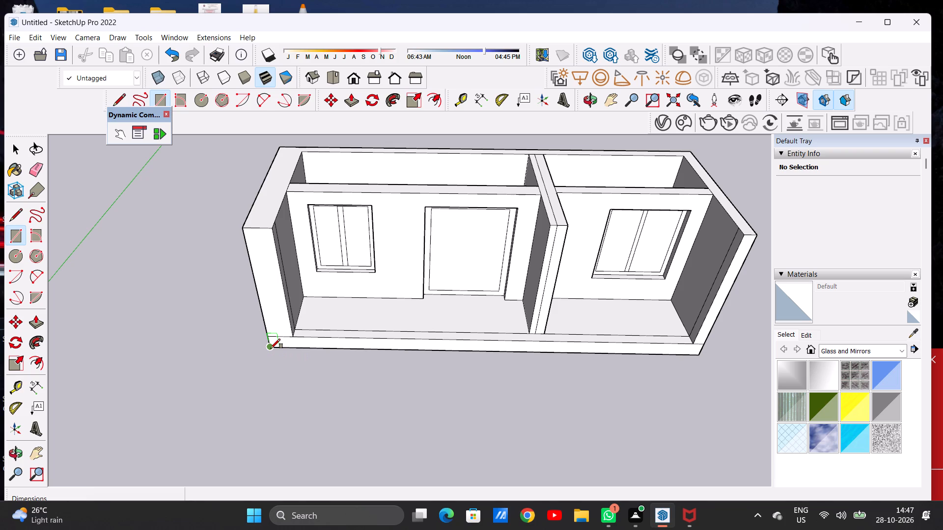
left_click(271, 348)
scroll(323, 371, "down", 8)
scroll(541, 366, "up", 2)
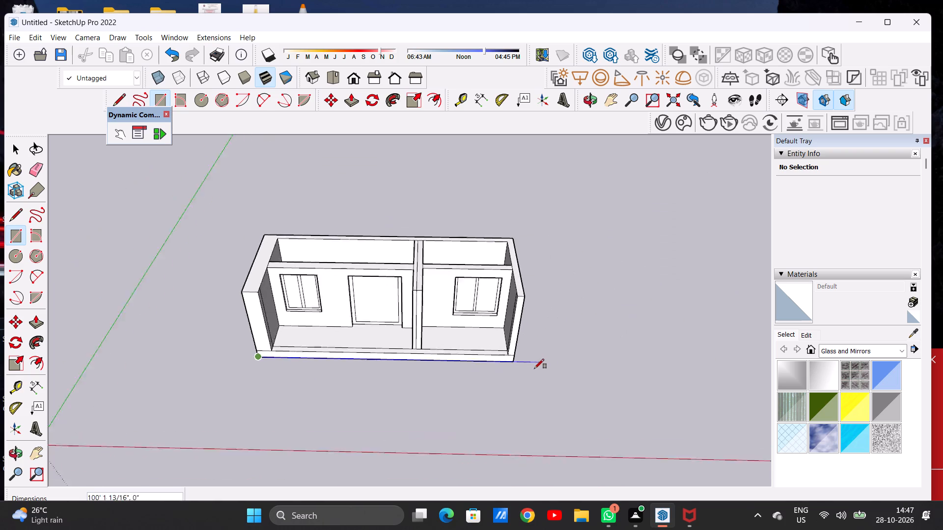
scroll(534, 369, "up", 3)
scroll(527, 370, "down", 1)
scroll(527, 370, "up", 4)
scroll(509, 360, "down", 1)
scroll(509, 360, "up", 9)
left_click(504, 361)
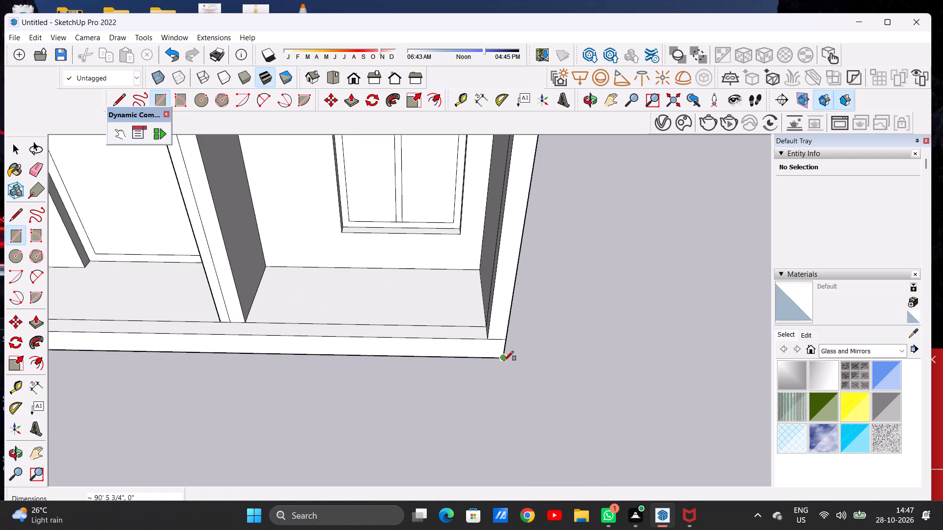
scroll(530, 370, "down", 16)
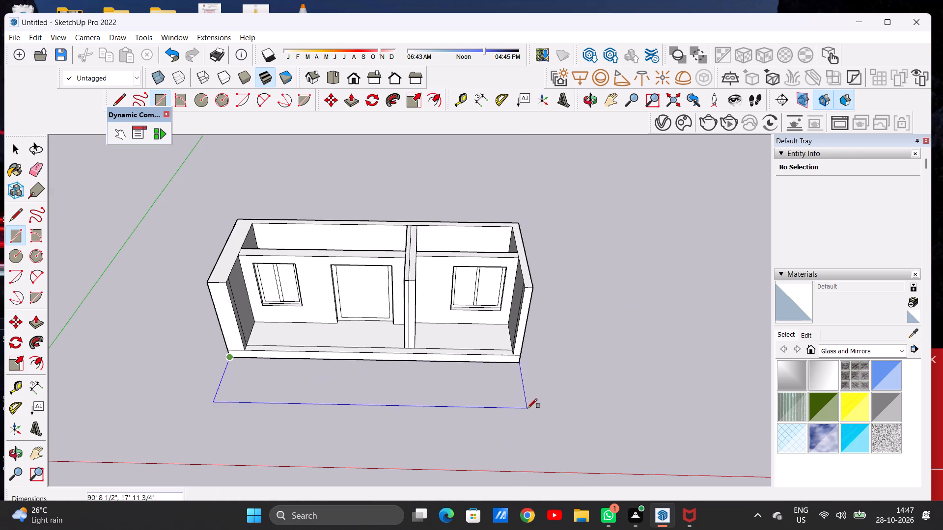
left_click(520, 365)
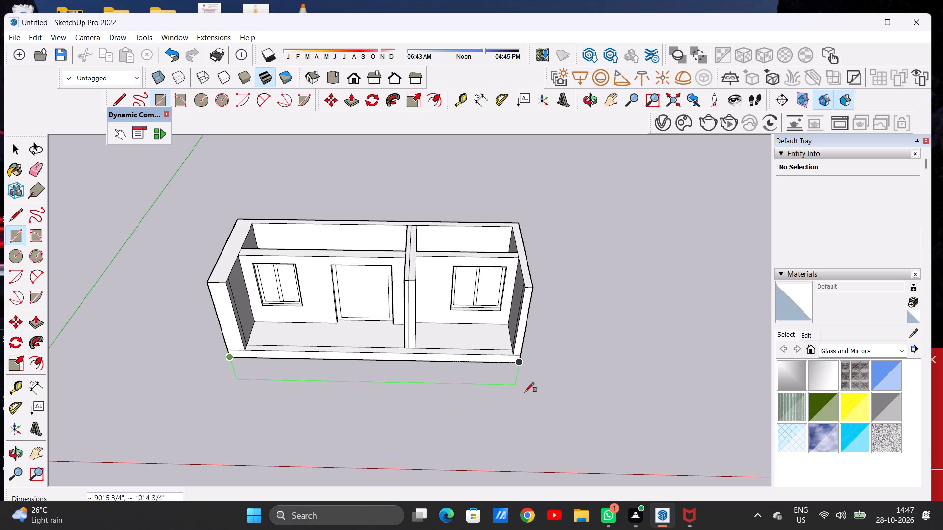
left_click(532, 416)
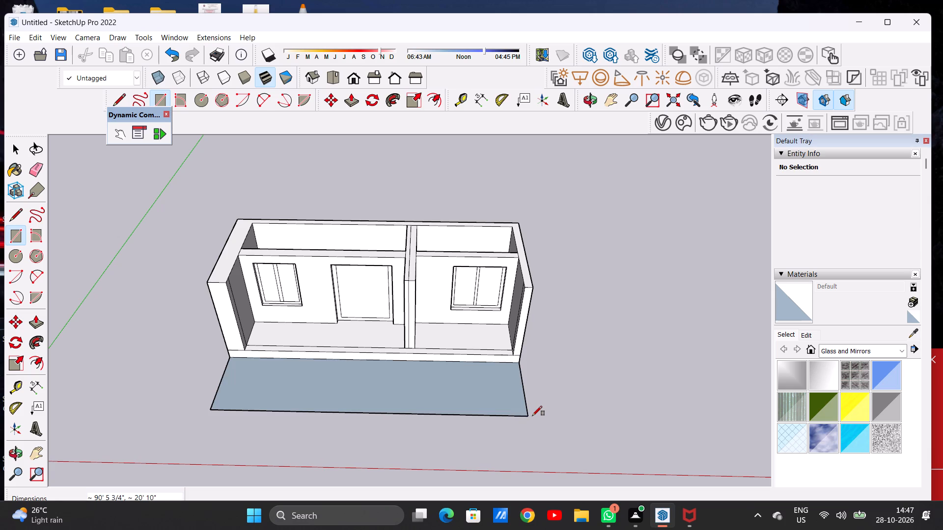
key("space")
Push/Pull the front rectangle up about 3' 2 5/8" to the top of the building's base to form a porch slab.
scroll(480, 427, "down", 4)
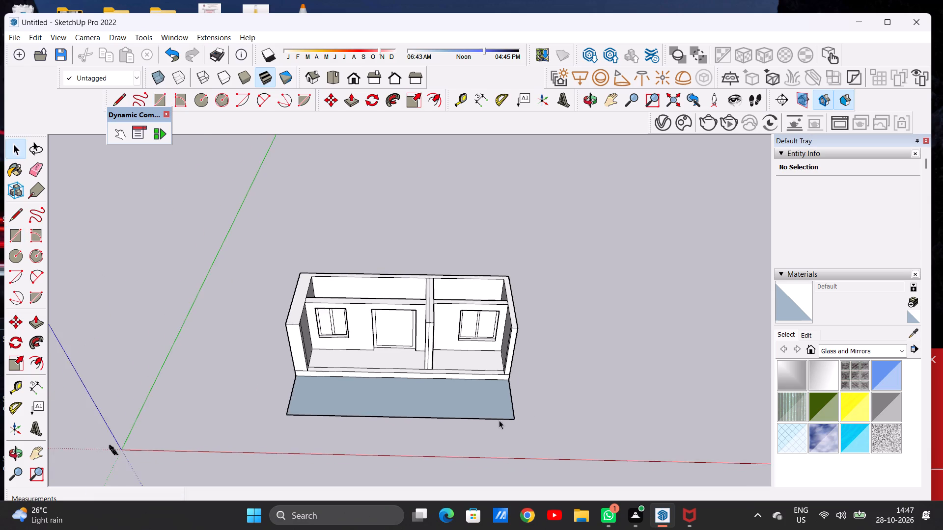
middle_click_drag(496, 420, 343, 414)
scroll(455, 423, "up", 11)
middle_click_drag(446, 423, 444, 407)
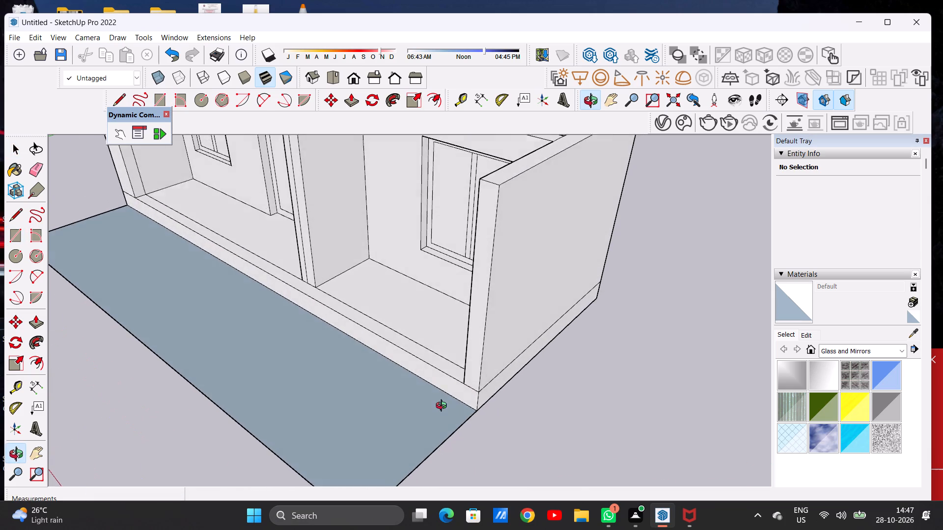
middle_click_drag(444, 407, 443, 397)
key("p")
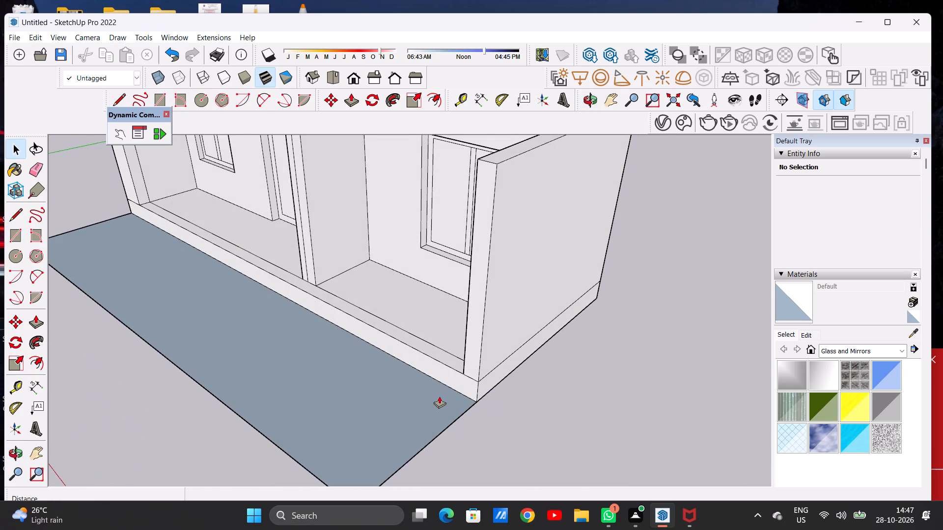
scroll(439, 396, "up", 4)
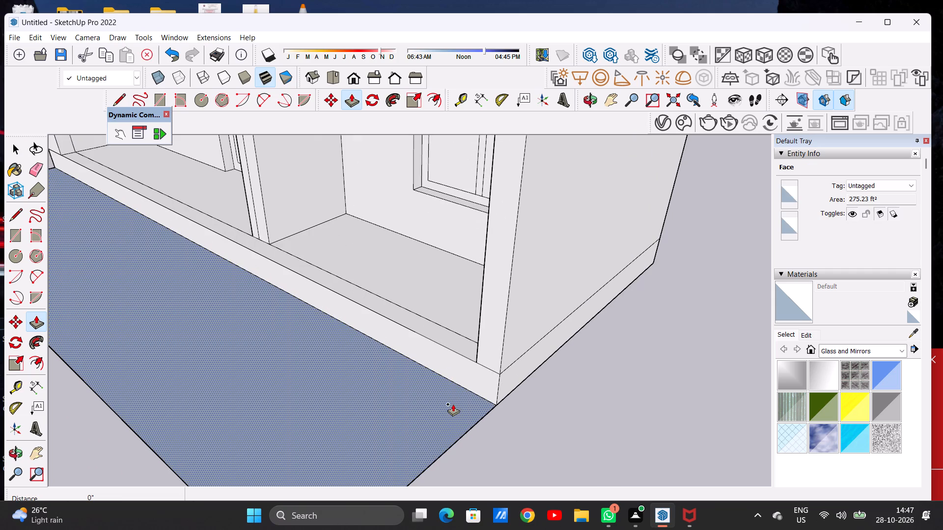
left_click(453, 404)
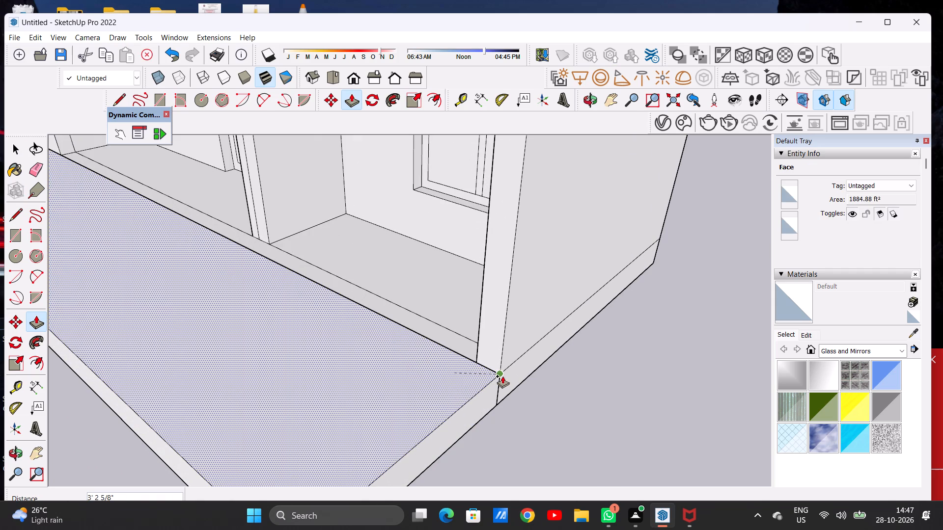
left_click(502, 376)
key("space")
Examine the building's open front, its partitions with door and windows, and the front porch slab from several angles.
scroll(521, 400, "down", 18)
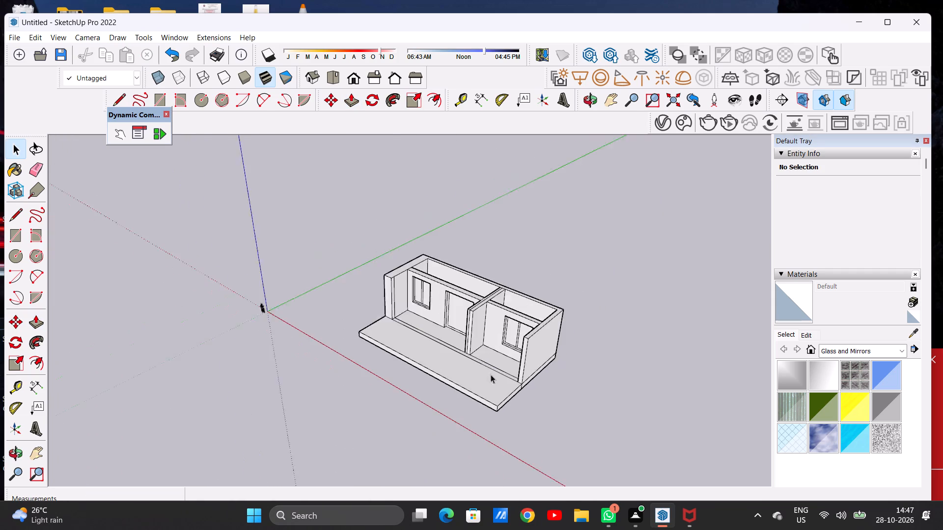
scroll(491, 374, "down", 2)
middle_click_drag(425, 371, 580, 339)
scroll(414, 298, "up", 13)
scroll(419, 367, "down", 1)
scroll(419, 367, "up", 1)
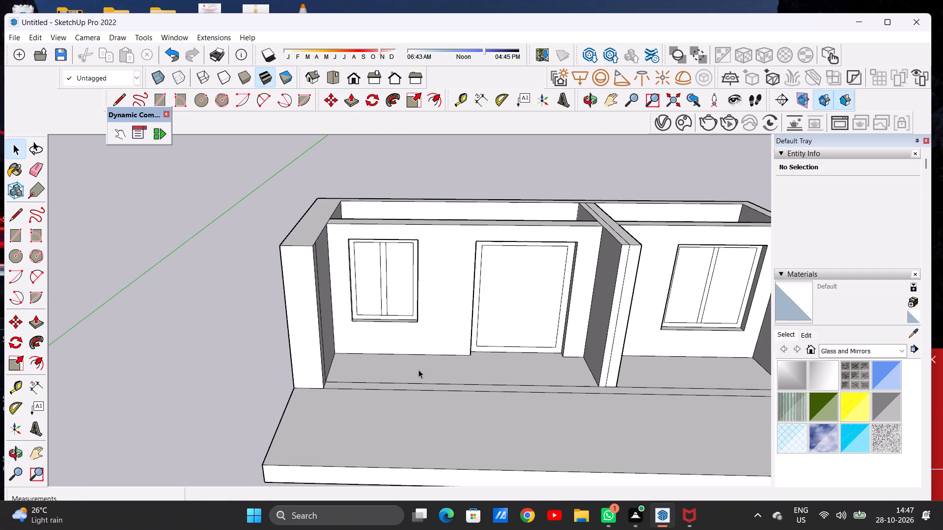
middle_click_drag(420, 370, 418, 399)
scroll(381, 380, "down", 6)
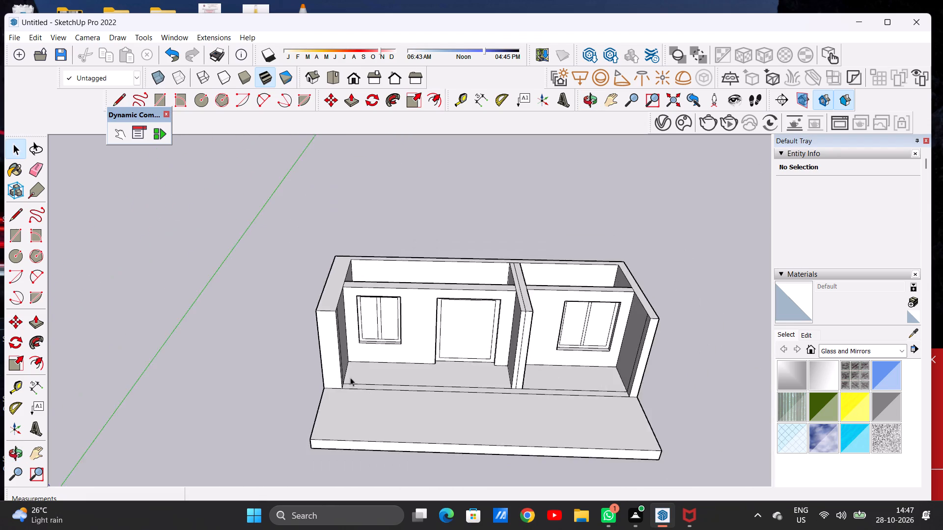
scroll(350, 377, "down", 5)
scroll(505, 397, "up", 5)
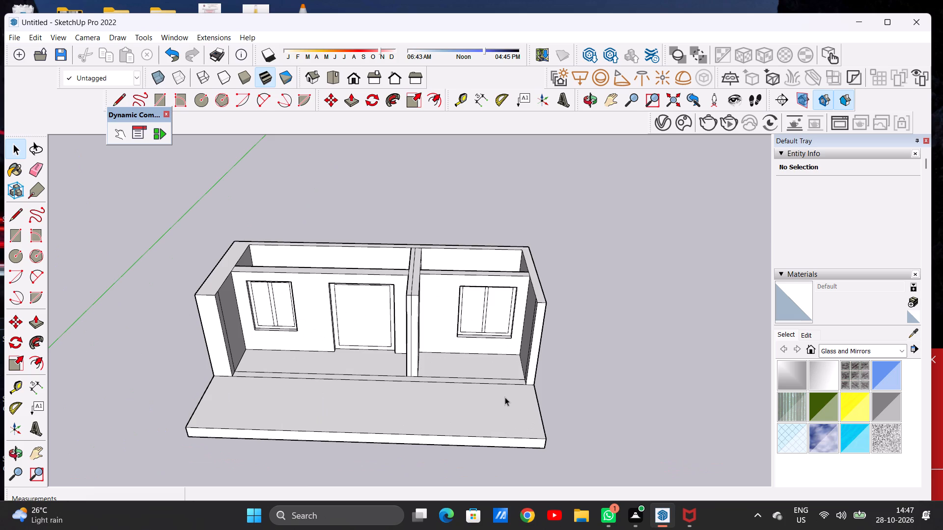
scroll(502, 392, "down", 10)
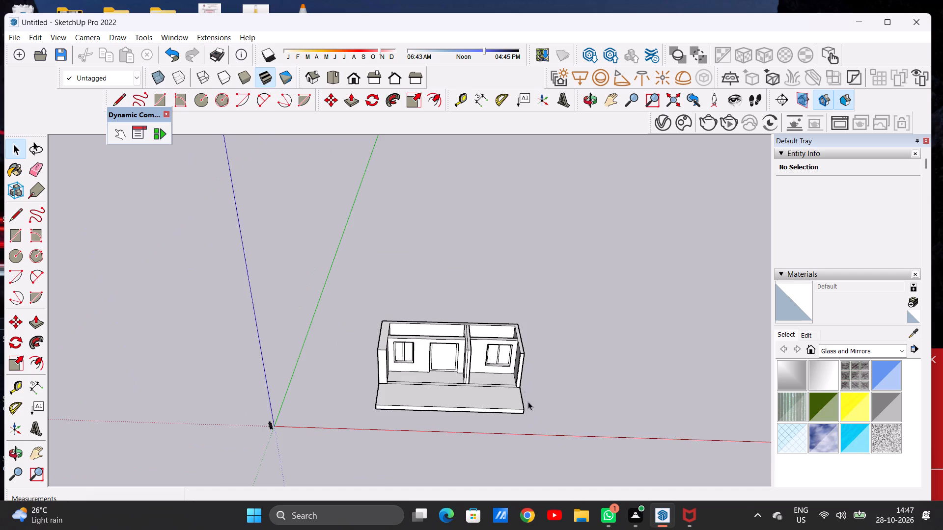
scroll(528, 402, "up", 6)
middle_click_drag(456, 370, 465, 348)
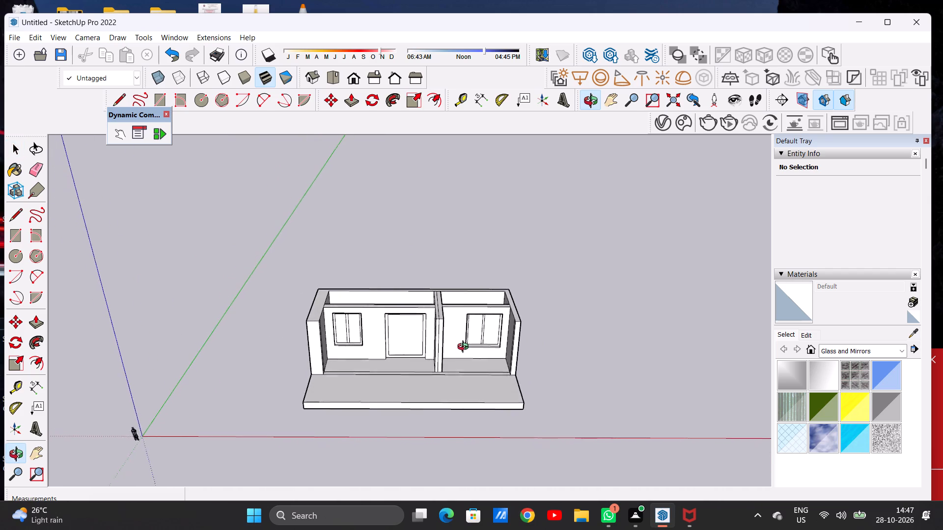
middle_click_drag(465, 348, 462, 341)
scroll(418, 316, "up", 6)
scroll(424, 310, "down", 2)
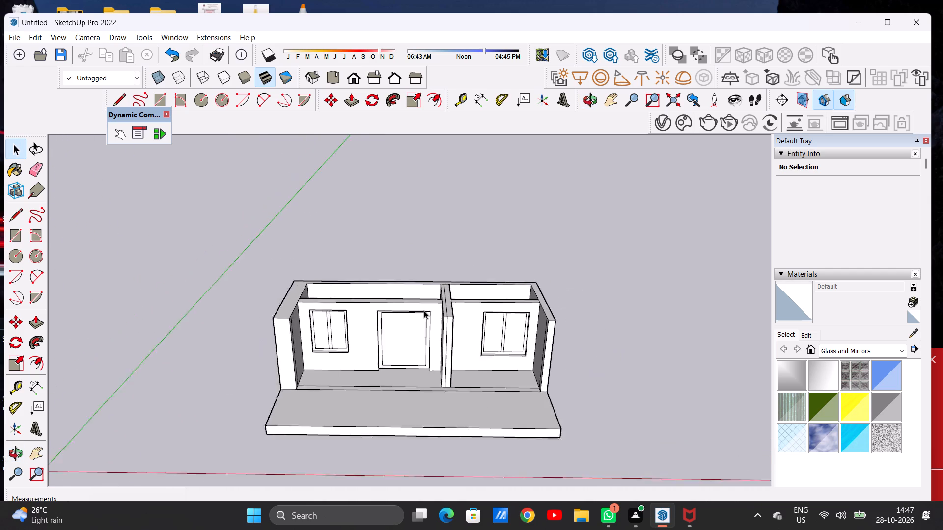
scroll(424, 310, "down", 6)
scroll(435, 376, "up", 5)
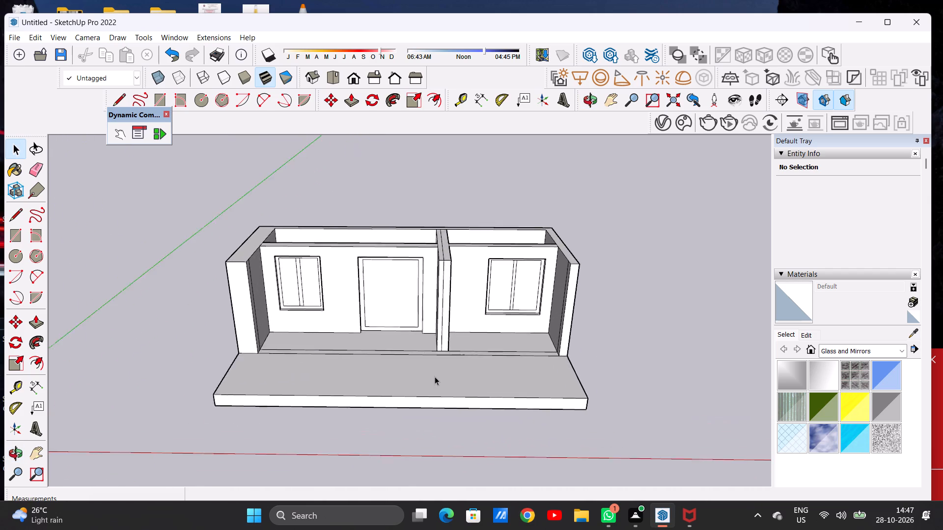
scroll(435, 376, "up", 2)
scroll(435, 376, "down", 1)
scroll(435, 376, "up", 1)
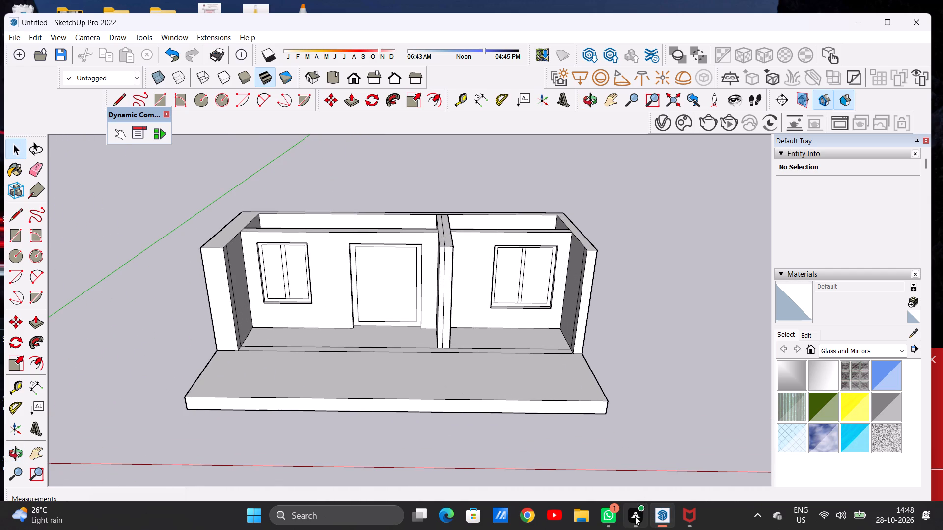
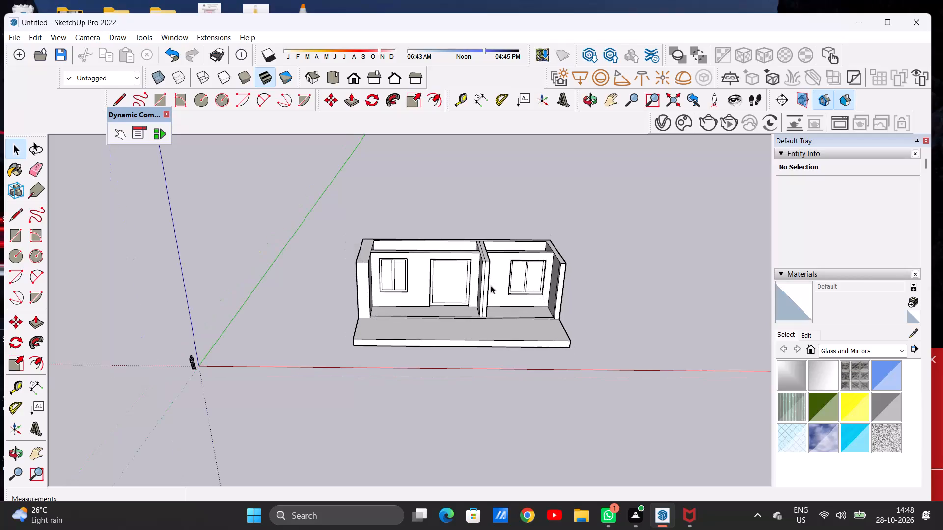
Examine the building's front rooms, partitions and open-topped rear rooms from the front and from above.
scroll(468, 288, "up", 7)
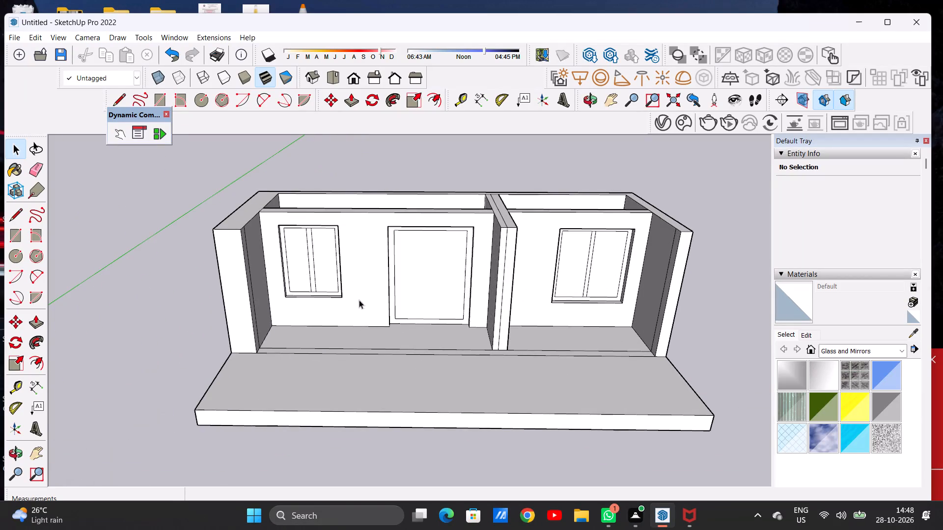
scroll(330, 307, "down", 4)
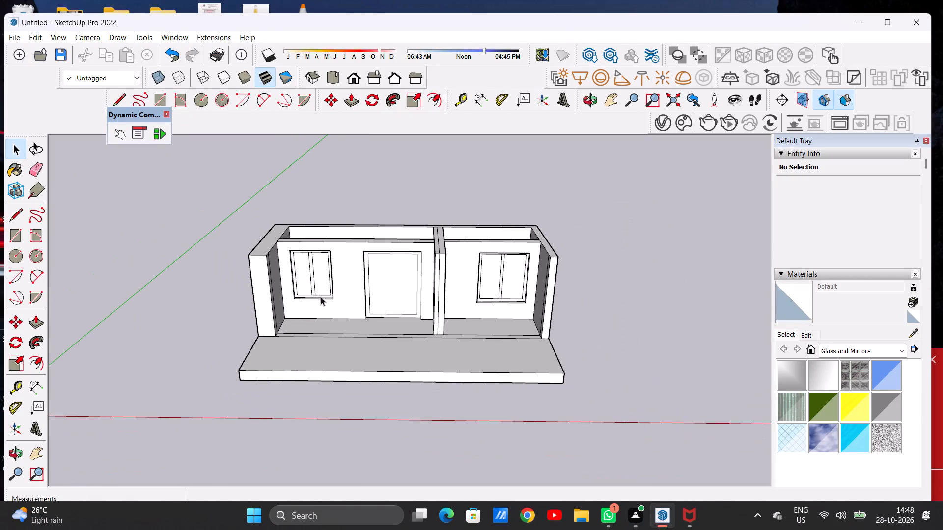
middle_click_drag(389, 279, 354, 362)
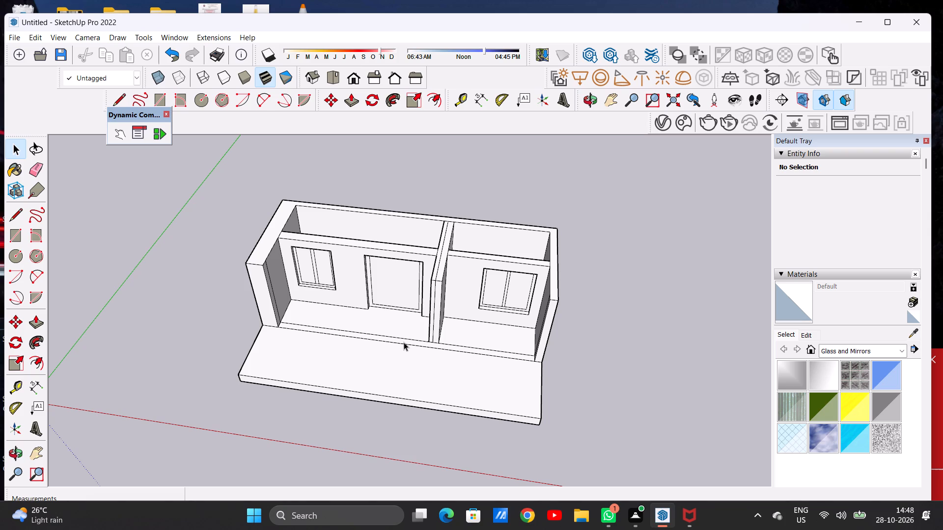
scroll(443, 315, "down", 6)
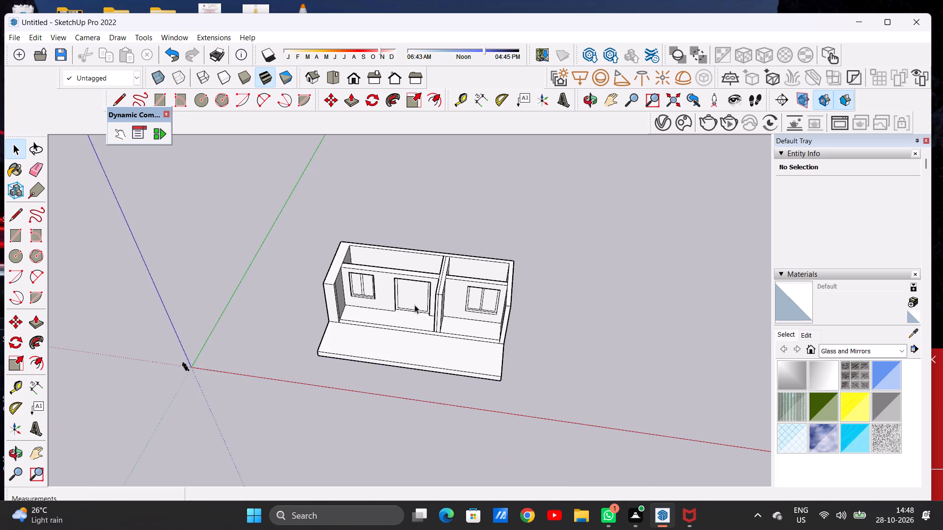
scroll(414, 278, "down", 1)
scroll(414, 277, "up", 5)
middle_click_drag(425, 281, 301, 361)
scroll(404, 262, "up", 2)
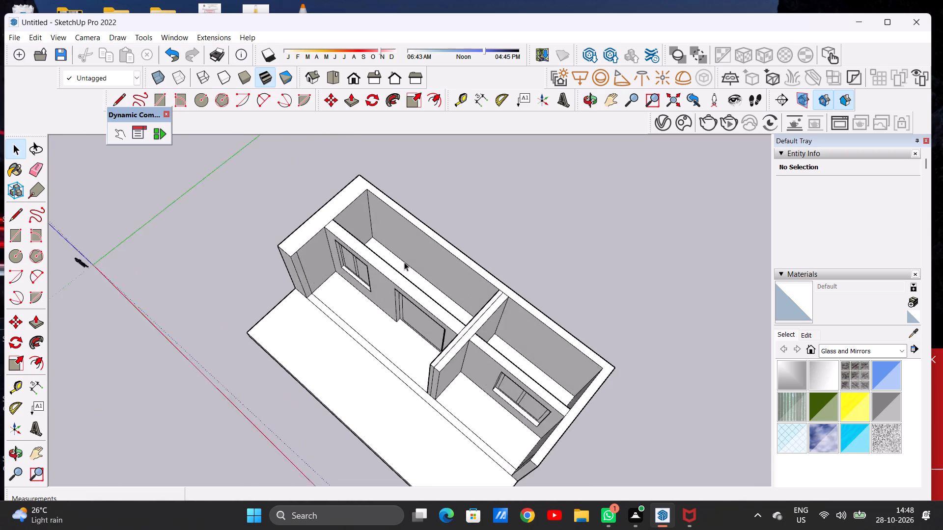
scroll(404, 262, "up", 5)
scroll(391, 289, "down", 4)
middle_click_drag(416, 291, 381, 260)
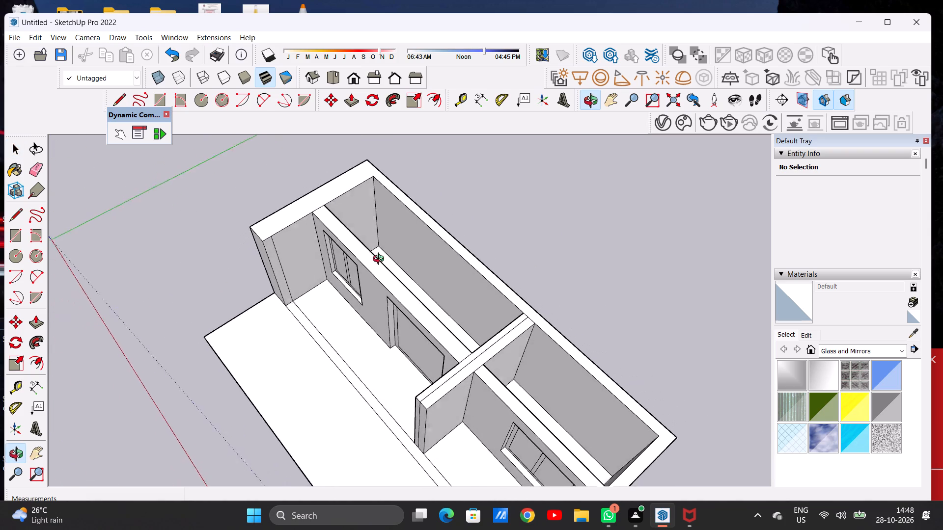
middle_click_drag(381, 260, 361, 246)
Move the floor face and edges of the longer rear room up about 26' 8 11/16" to the wall tops.
scroll(382, 256, "up", 4)
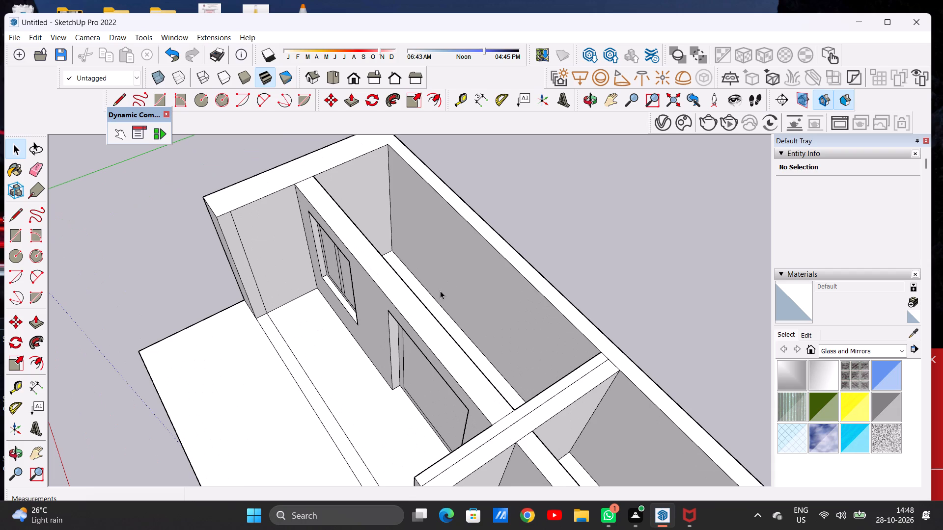
scroll(418, 281, "down", 4)
middle_click_drag(413, 291, 347, 314)
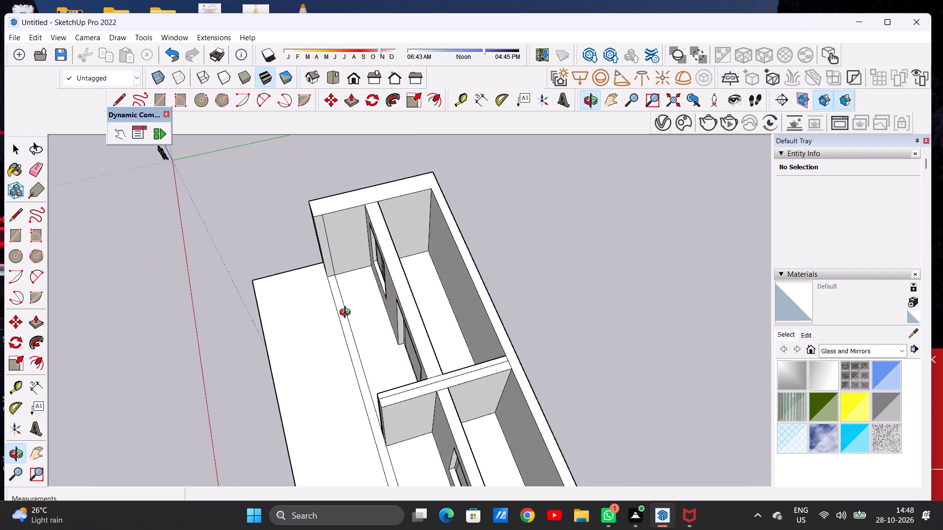
middle_click_drag(347, 314, 362, 316)
scroll(424, 308, "up", 6)
triple_click(436, 311)
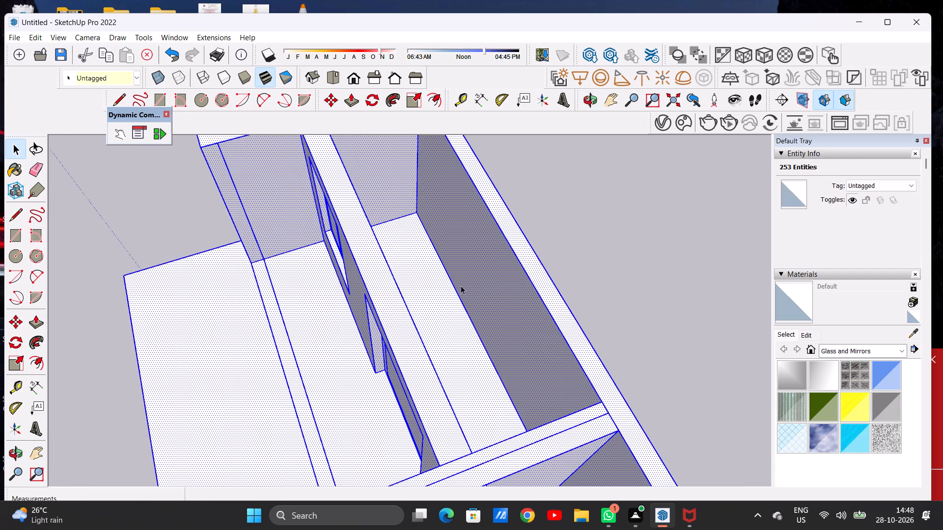
left_click(593, 230)
double_click(441, 319)
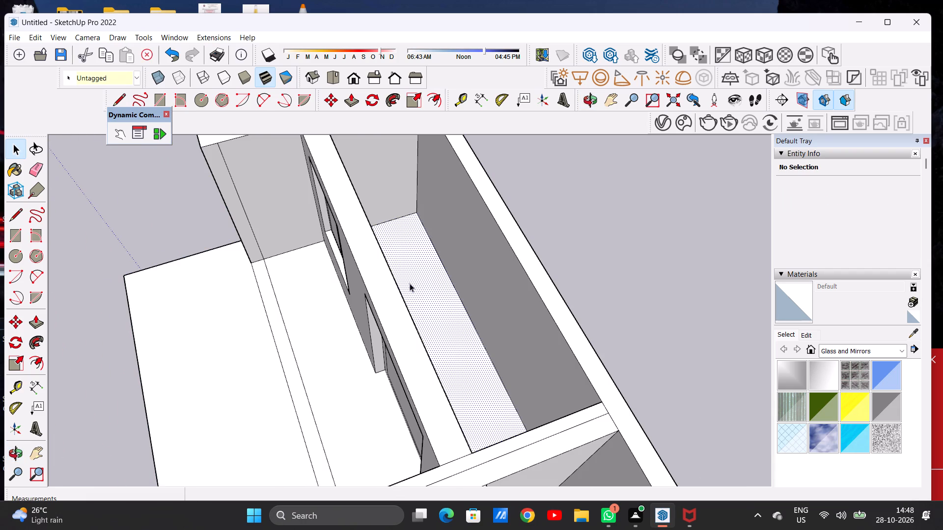
scroll(407, 285, "down", 1)
scroll(407, 285, "up", 1)
scroll(407, 285, "down", 4)
middle_click_drag(394, 270, 384, 329)
scroll(413, 224, "up", 1)
key("m")
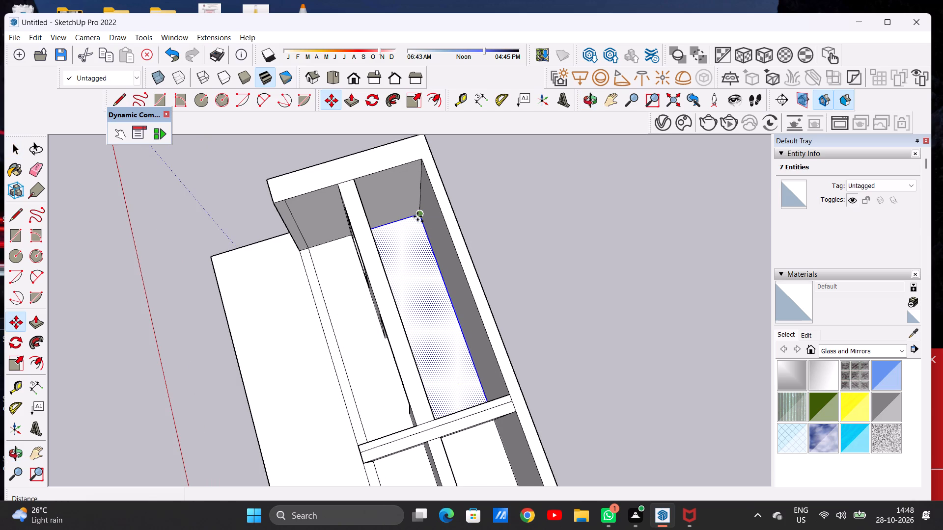
left_click(417, 216)
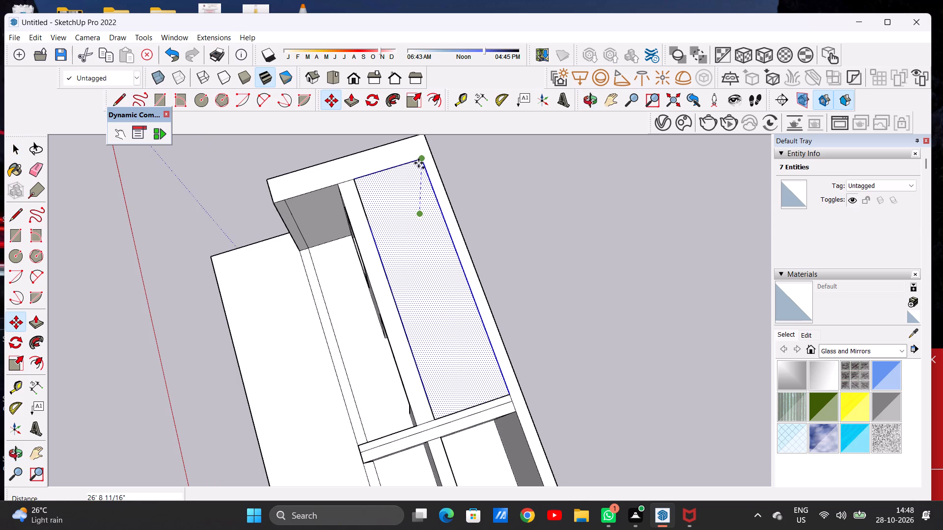
left_click(418, 163)
key("space")
left_click(550, 204)
Push/Pull the face at the top of the longer rear room up about 1' 10 1/8" to form a roof slab.
scroll(500, 206, "down", 6)
scroll(453, 202, "down", 8)
middle_click_drag(416, 267, 555, 209)
scroll(404, 255, "down", 5)
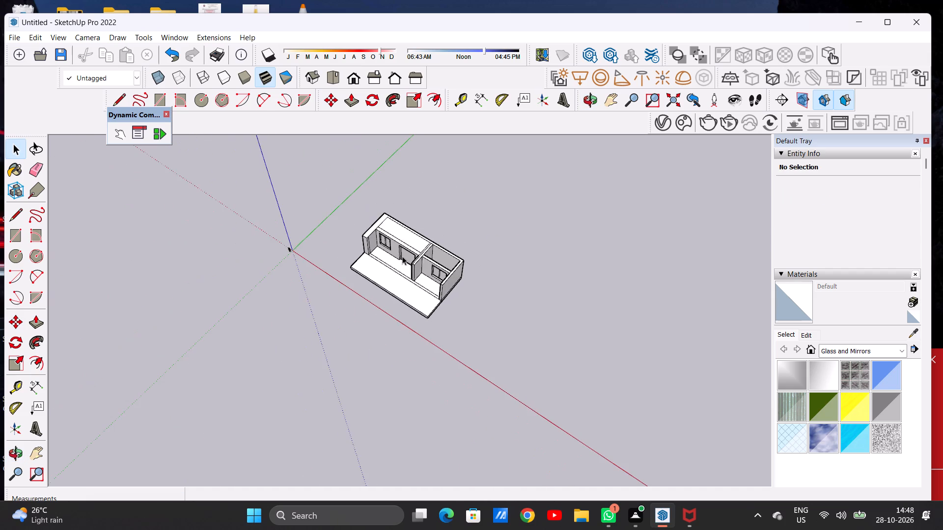
middle_click_drag(393, 271, 469, 198)
scroll(403, 226, "up", 6)
scroll(515, 257, "down", 2)
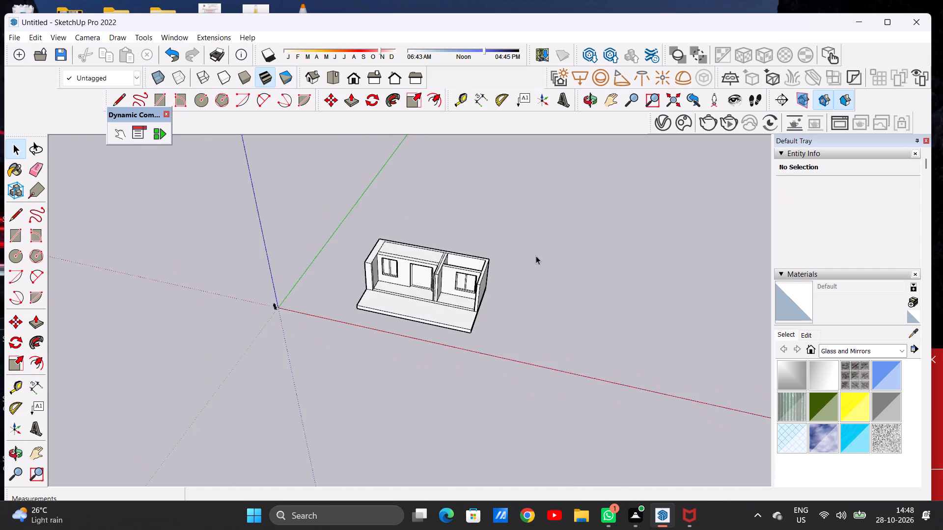
scroll(536, 256, "down", 3)
middle_click_drag(423, 287, 386, 257)
scroll(444, 257, "up", 5)
scroll(444, 257, "down", 1)
scroll(444, 257, "up", 7)
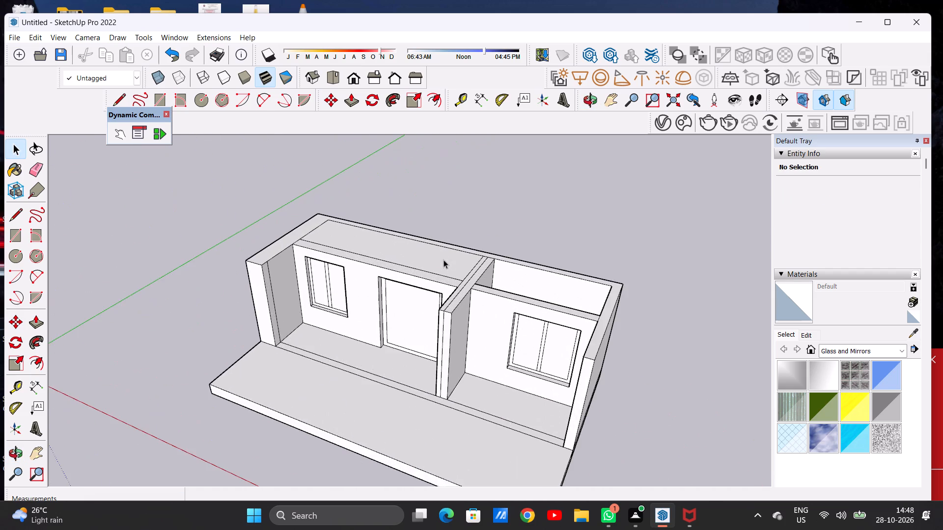
middle_click_drag(444, 260, 417, 283)
key("p")
scroll(456, 269, "up", 6)
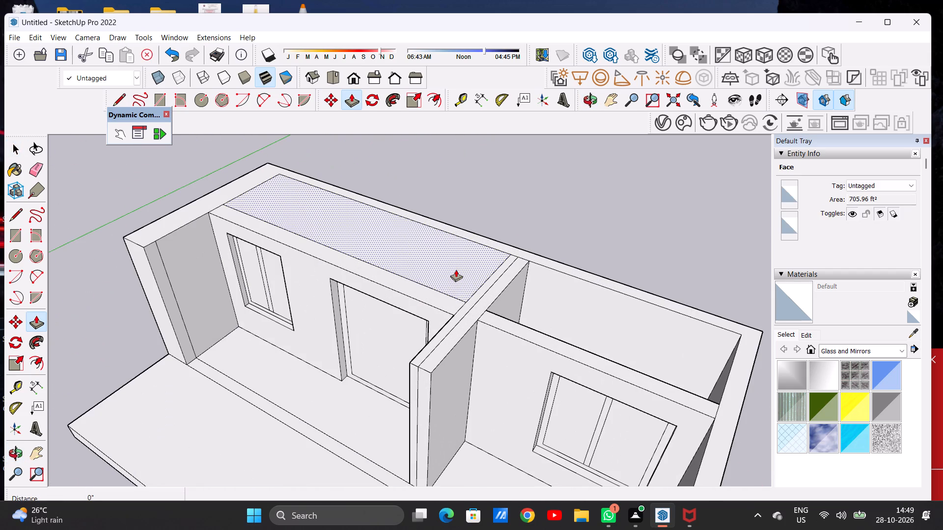
left_click(456, 270)
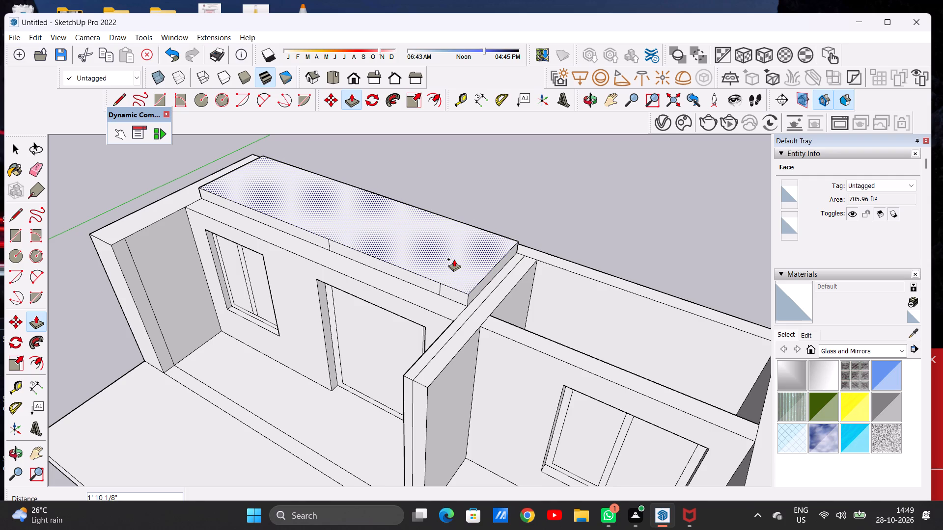
left_click(454, 258)
key("space")
Erase the two short vertical lines that split the roof slab's front face.
scroll(525, 296, "down", 4)
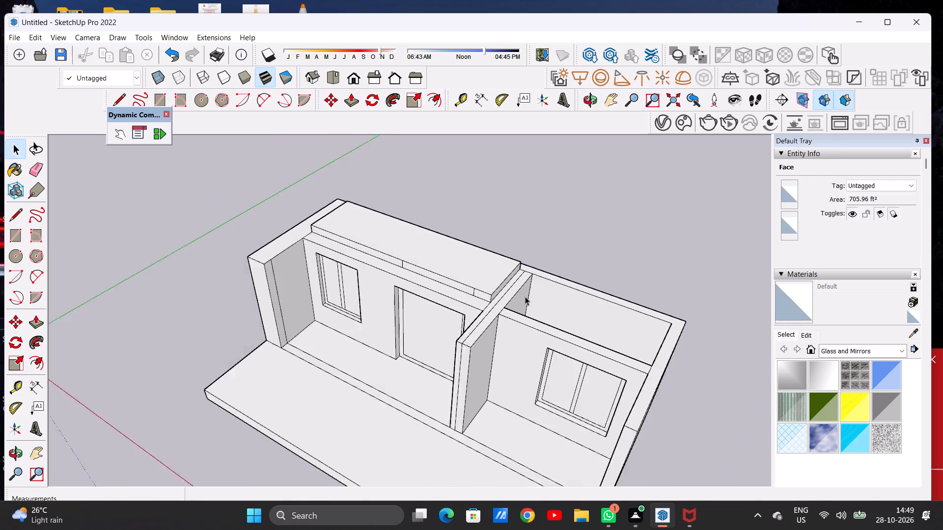
scroll(525, 296, "down", 2)
middle_click_drag(463, 295, 462, 239)
scroll(469, 272, "up", 11)
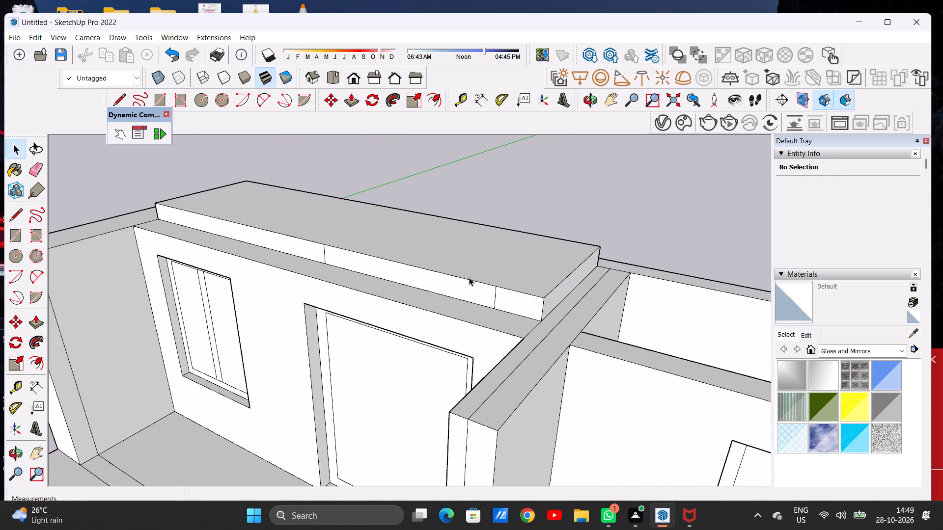
key("e")
scroll(467, 301, "up", 5)
left_click_drag(511, 285, 522, 293)
scroll(516, 285, "down", 3)
scroll(517, 286, "up", 1)
scroll(517, 286, "down", 5)
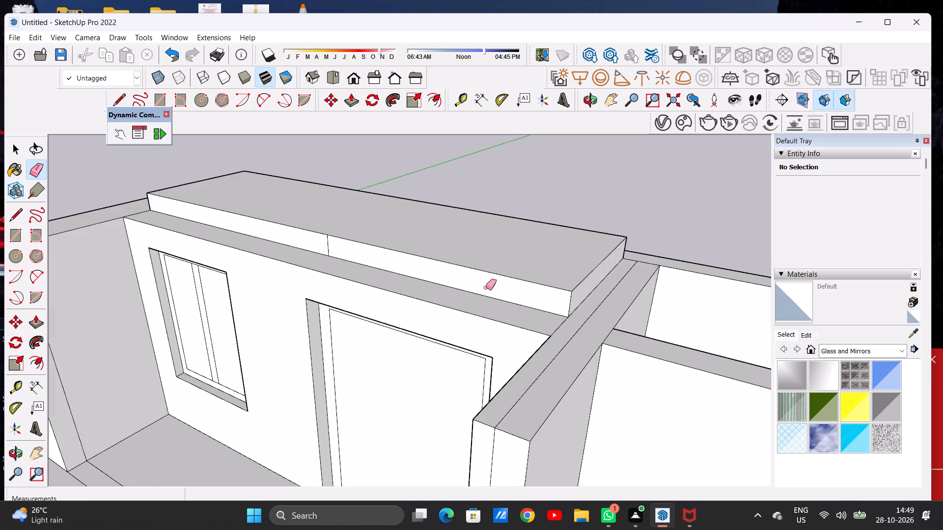
scroll(355, 250, "up", 5)
scroll(357, 250, "down", 1)
left_click(354, 246)
key("space")
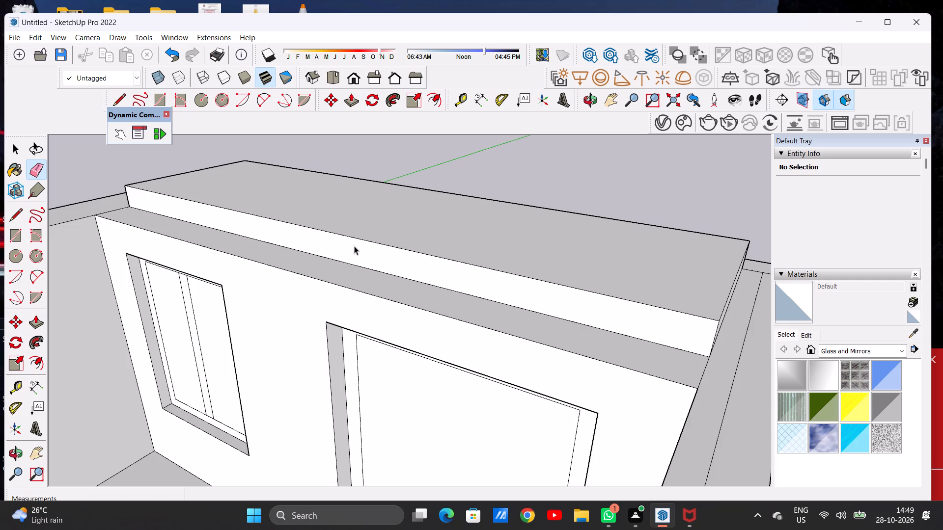
Push/Pull the roof slab's front face forward about 14' 2 15/16" to the front end of the dividing wall.
scroll(354, 246, "down", 10)
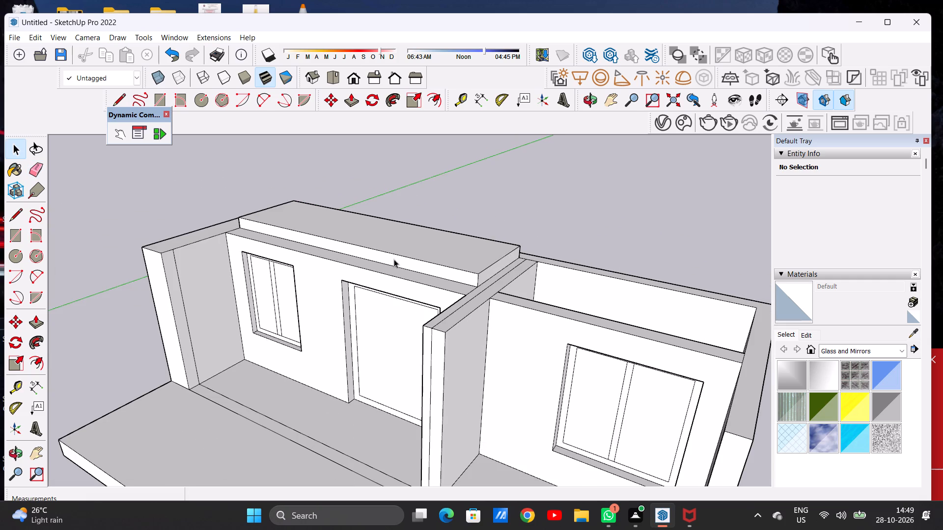
key("p")
scroll(408, 258, "up", 9)
scroll(468, 278, "down", 1)
scroll(468, 278, "up", 4)
left_click(508, 289)
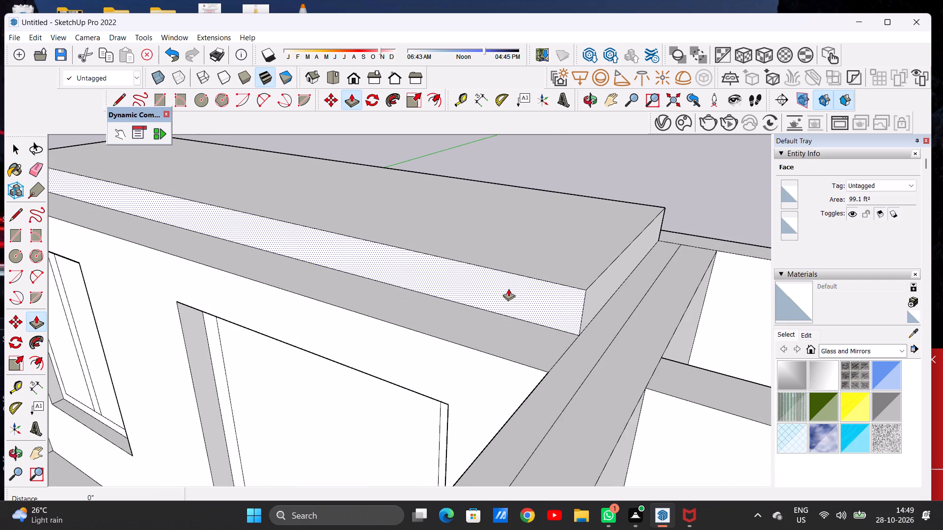
scroll(467, 258, "down", 11)
scroll(465, 244, "up", 1)
scroll(465, 244, "down", 1)
scroll(451, 318, "up", 8)
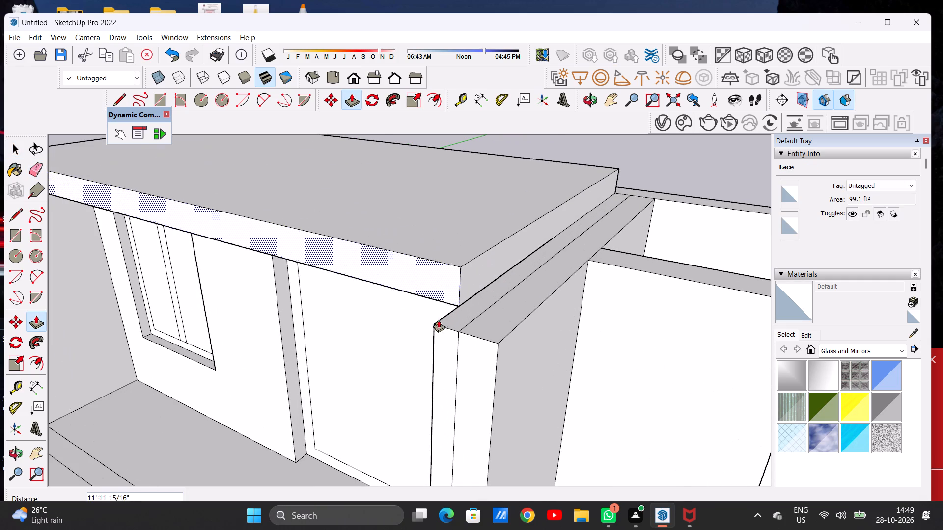
left_click(436, 324)
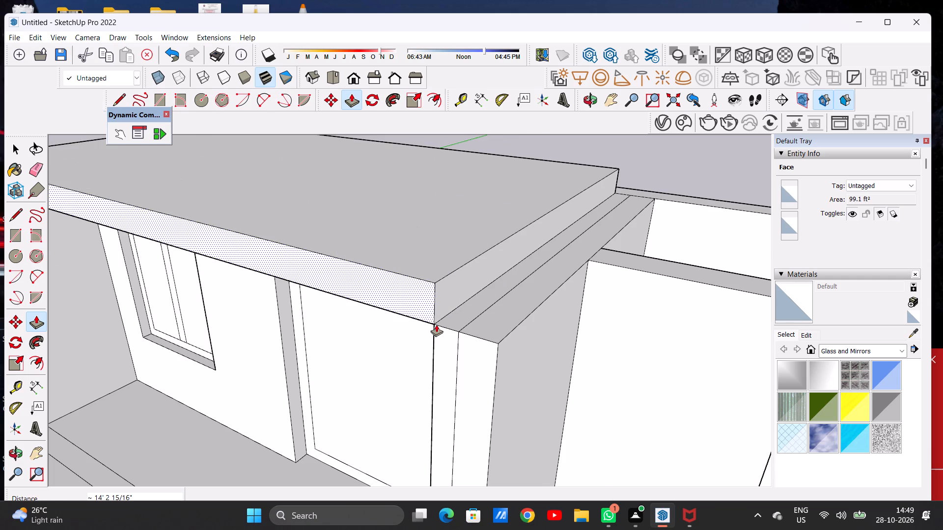
key("space")
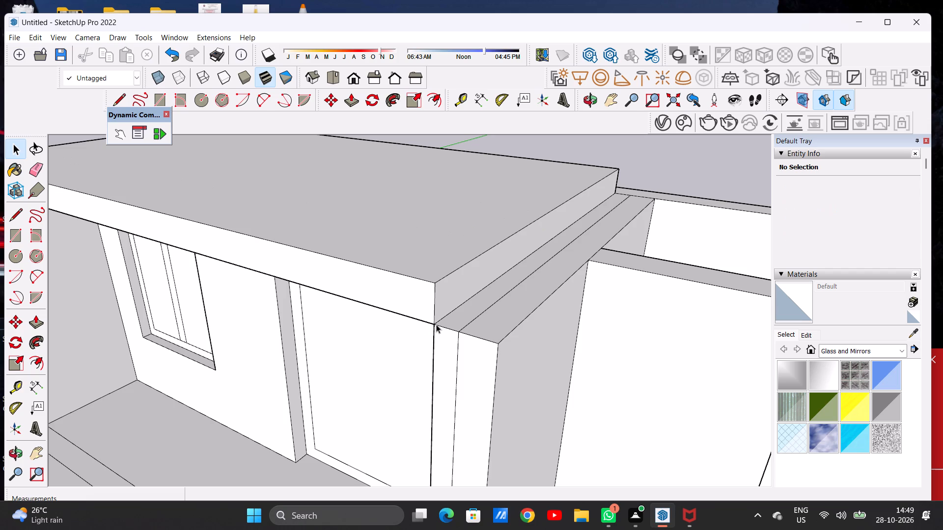
Push/Pull the roof slab's end face outward about 5' 3 7/8" over the thick outer side wall.
scroll(395, 341, "down", 4)
middle_click_drag(454, 318, 516, 282)
scroll(514, 300, "down", 1)
scroll(514, 300, "up", 1)
scroll(514, 300, "down", 5)
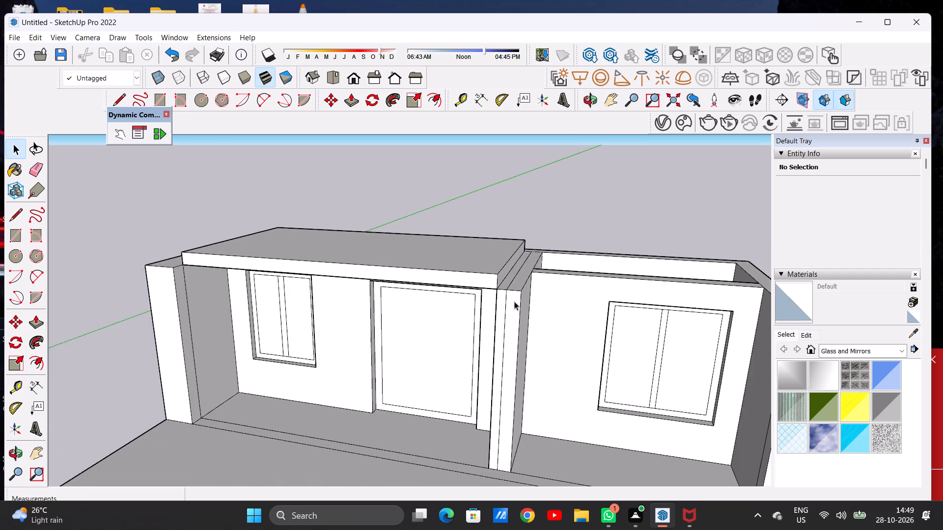
scroll(511, 305, "down", 6)
middle_click_drag(358, 322, 468, 355)
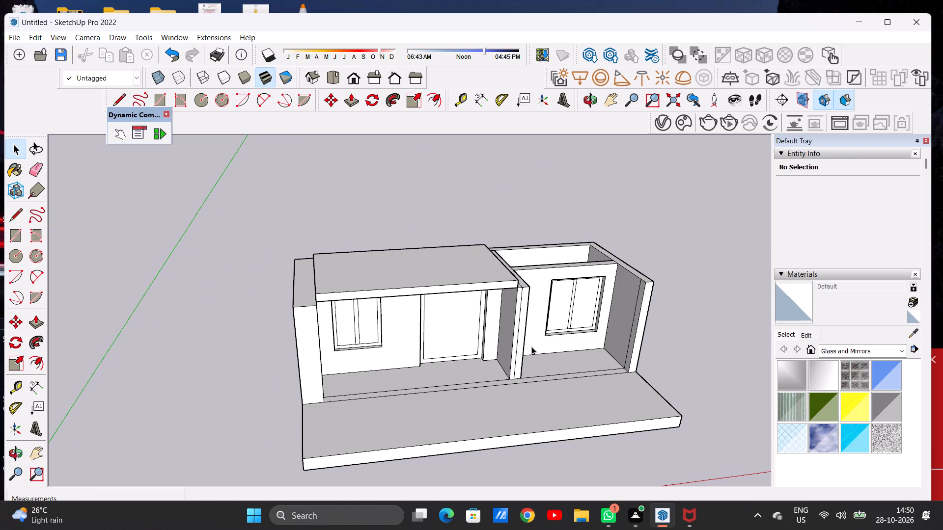
scroll(291, 310, "up", 2)
middle_click_drag(285, 313, 356, 317)
scroll(352, 300, "up", 11)
key("p")
scroll(359, 310, "up", 5)
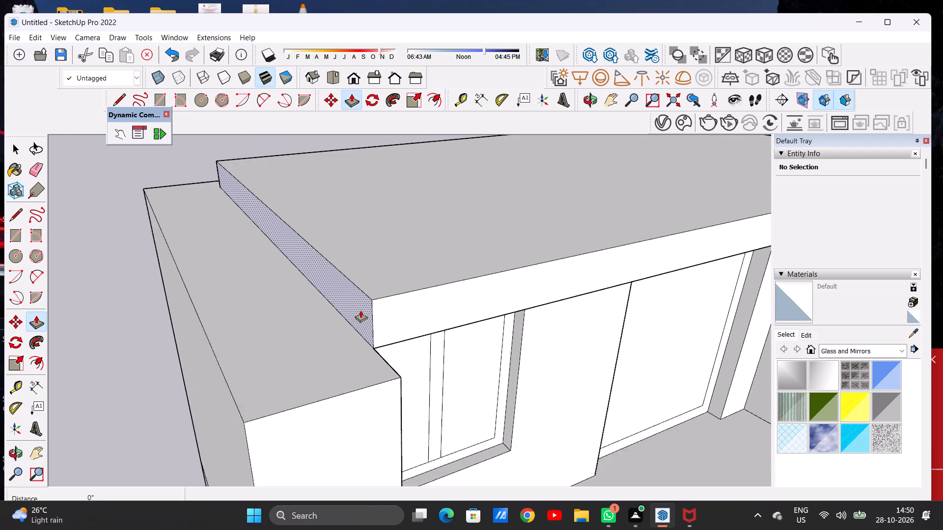
left_click(361, 310)
scroll(266, 325, "down", 10)
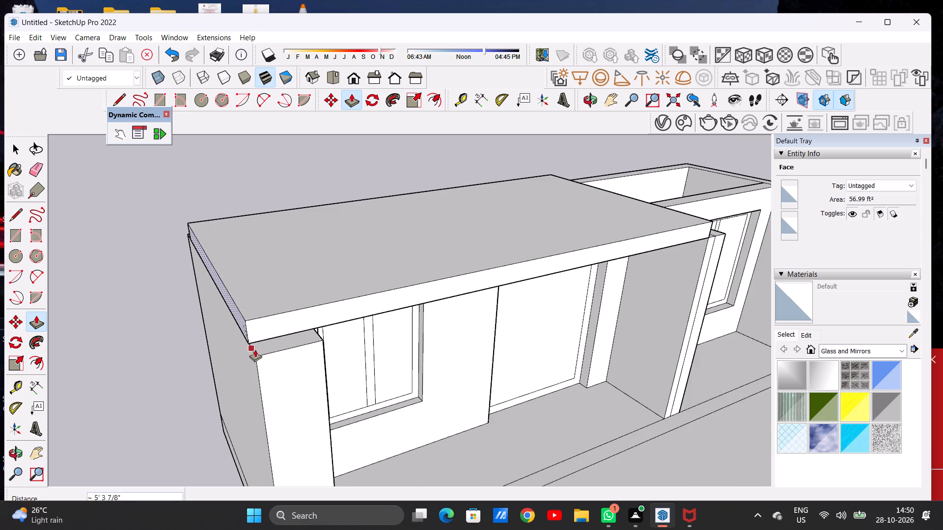
left_click(257, 364)
key("space")
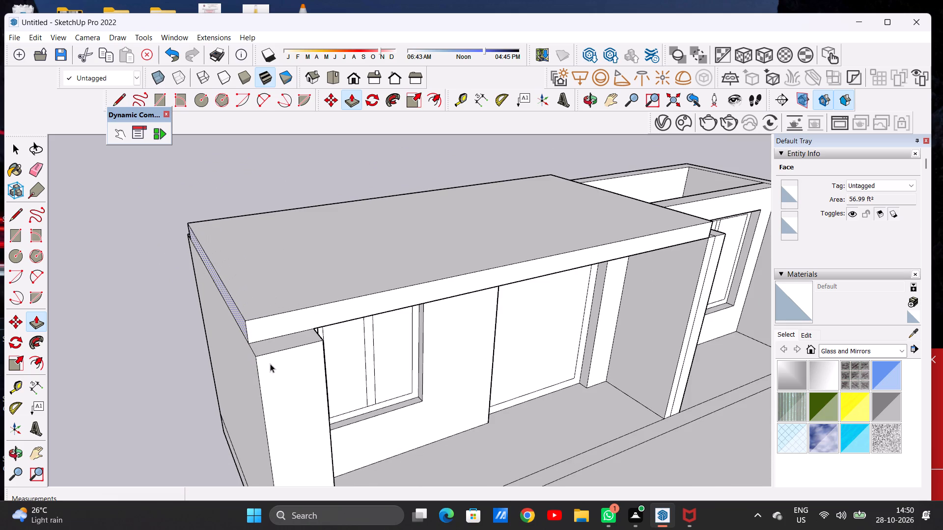
Push/Pull the wider strip of the dividing wall's front end forward about 2' 2 13/16" to the porch slab's rear edge.
scroll(366, 352, "down", 7)
middle_click_drag(407, 354, 190, 361)
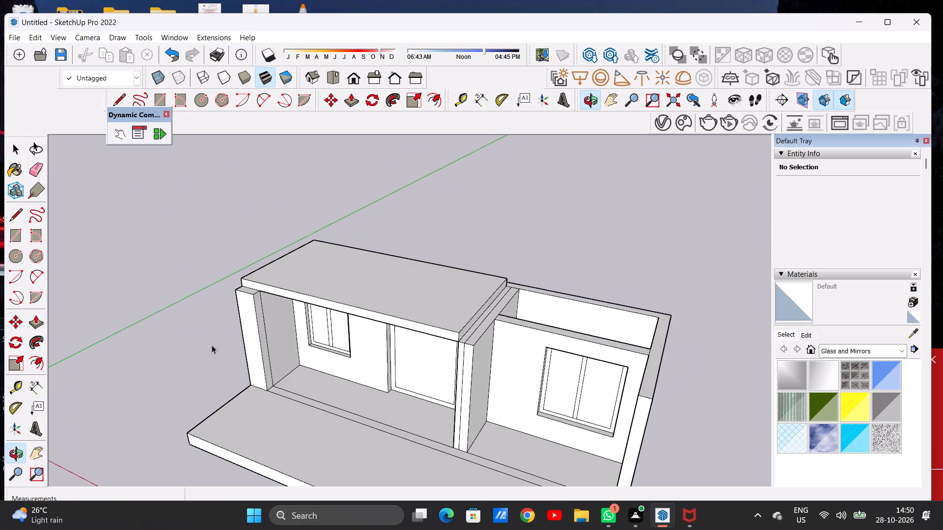
scroll(247, 289, "up", 7)
scroll(342, 311, "down", 10)
scroll(467, 311, "down", 5)
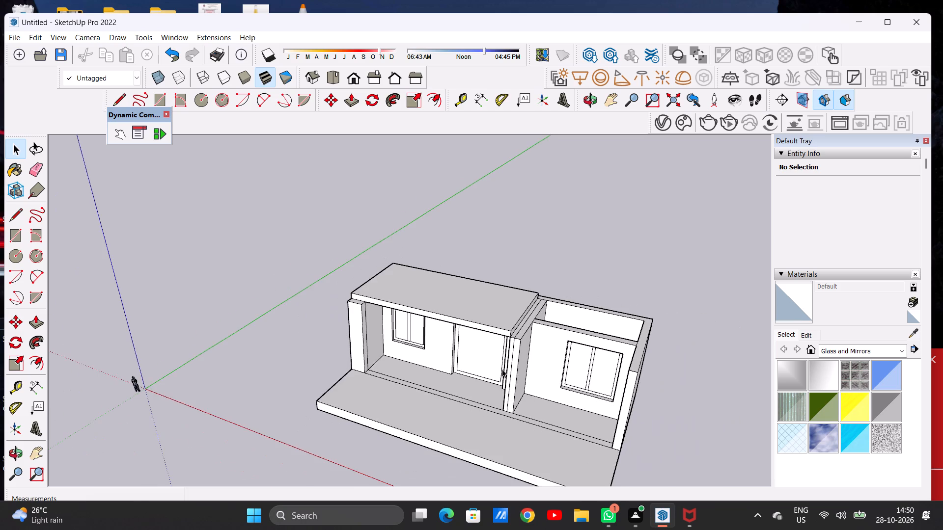
scroll(520, 407, "up", 6)
middle_click_drag(516, 404, 466, 422)
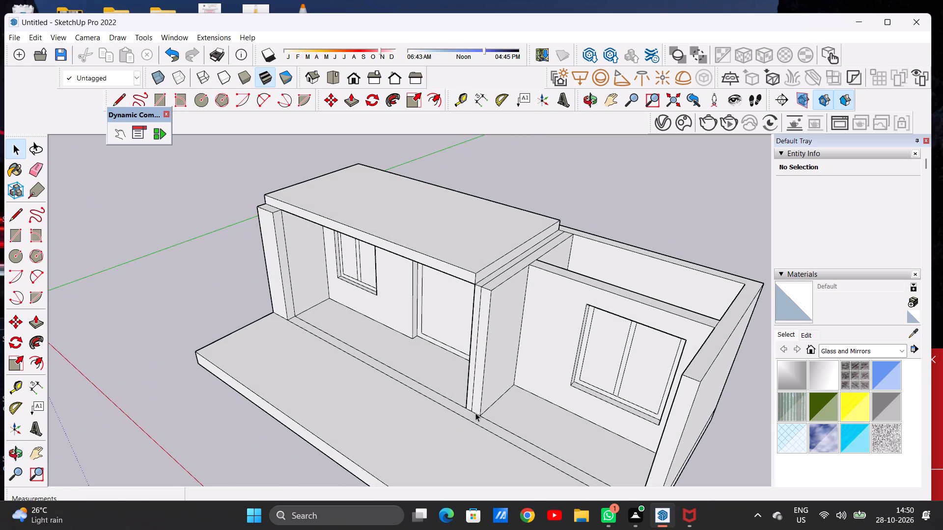
key("p")
scroll(472, 404, "up", 4)
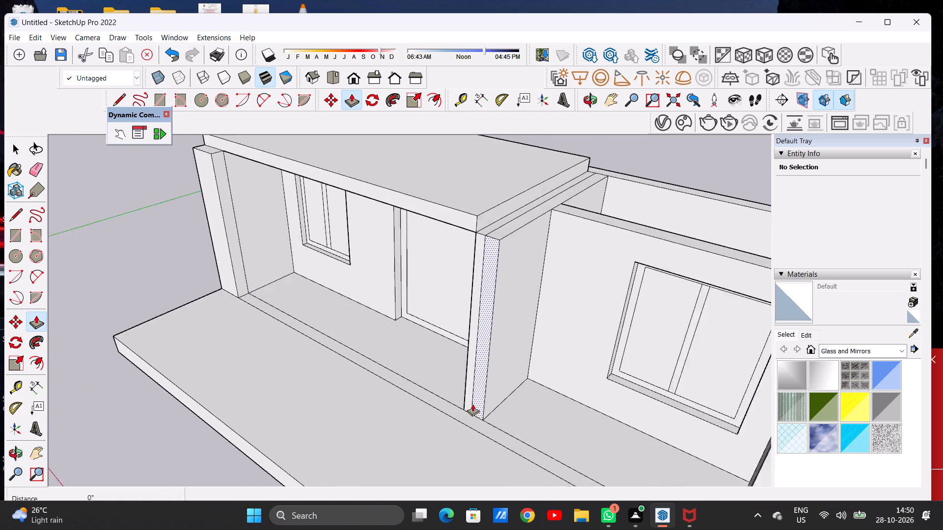
scroll(472, 404, "up", 2)
left_click(481, 401)
left_click(474, 439)
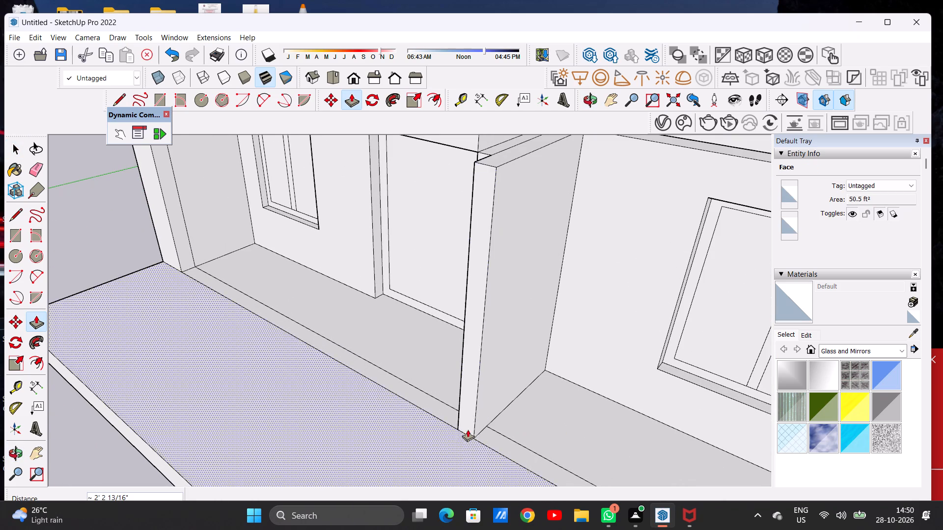
Push/Pull the remaining recessed strip of the dividing wall's front end forward about 2' 2 13/16", flush with the extended strip.
scroll(480, 410, "down", 4)
middle_click_drag(442, 404, 630, 393)
scroll(521, 354, "up", 3)
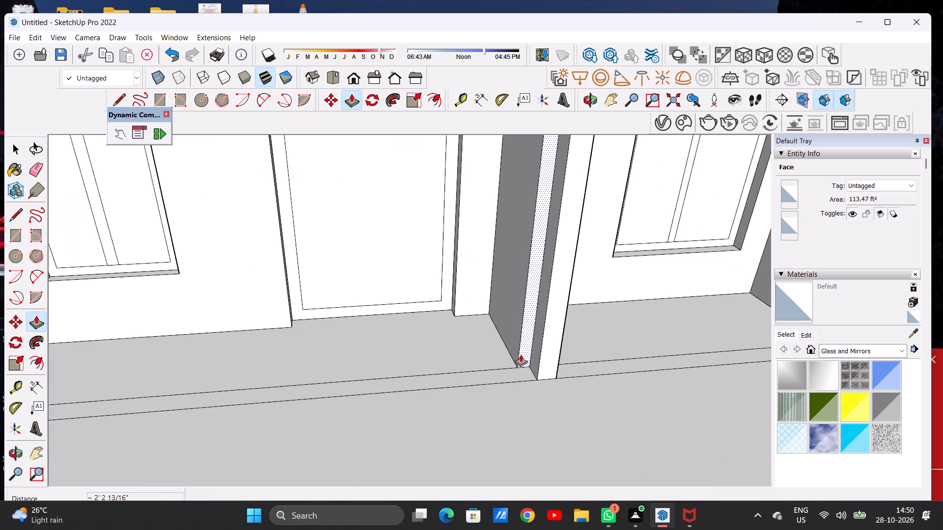
scroll(521, 354, "up", 9)
left_click(519, 360)
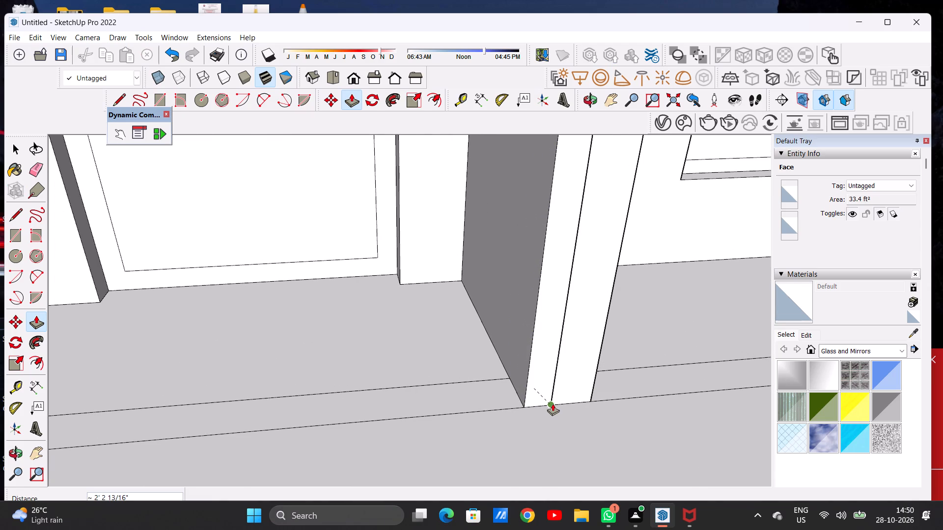
left_click(553, 403)
key("space")
Push/Pull the roof slab's front face forward about 2' 2 13/16" to the extended front end of the dividing wall.
scroll(563, 437, "down", 12)
scroll(431, 381, "up", 1)
scroll(431, 381, "down", 7)
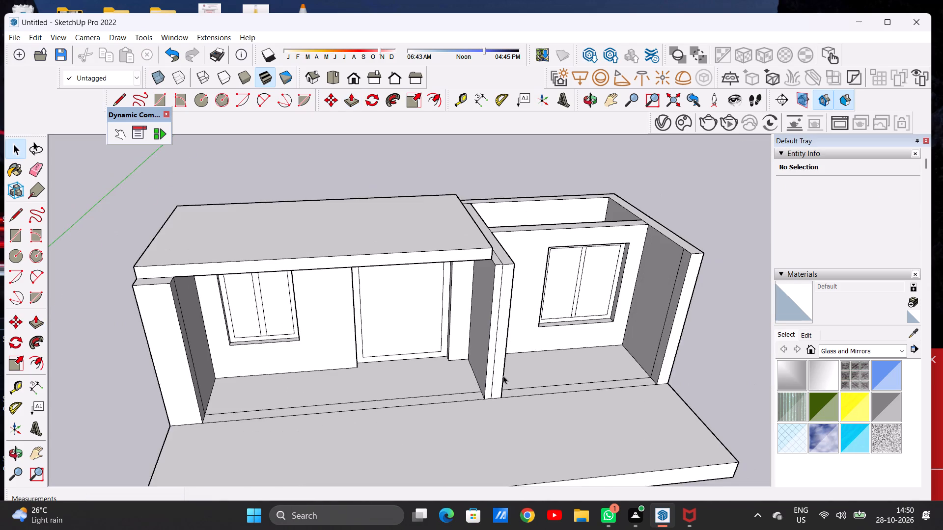
middle_click_drag(500, 374, 350, 409)
scroll(442, 324, "up", 8)
scroll(439, 320, "down", 1)
scroll(439, 320, "up", 1)
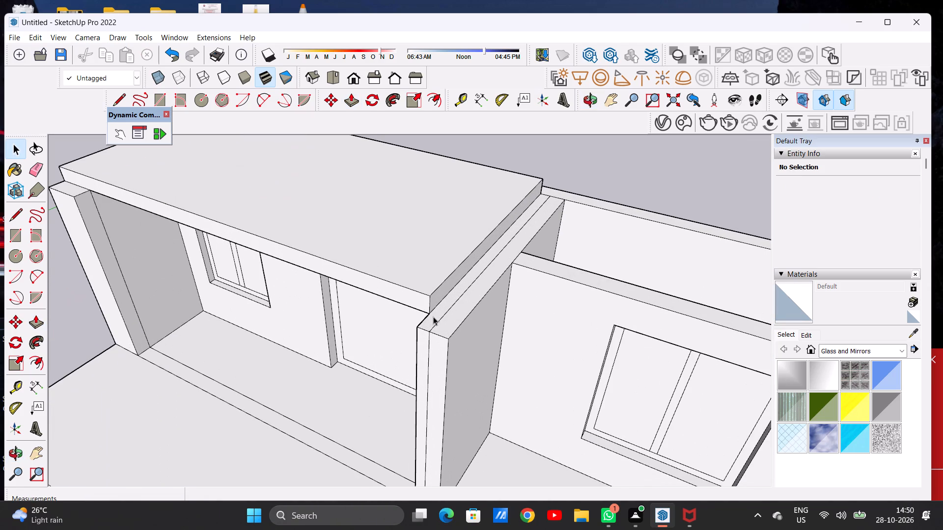
key("p")
scroll(425, 308, "up", 6)
left_click(428, 303)
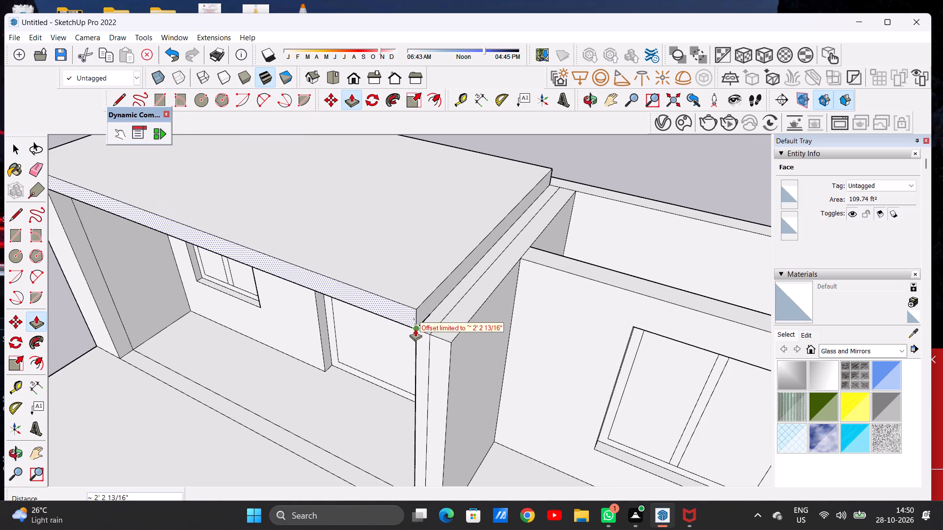
left_click(416, 329)
key("space")
Erase the horizontal line separating the roof slab's front face from the thick outer side wall.
scroll(472, 345, "down", 11)
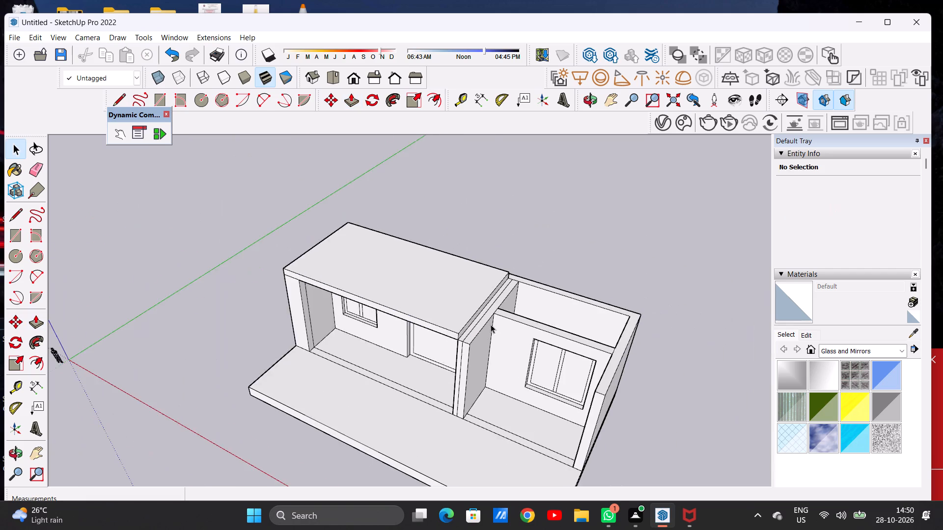
scroll(491, 324, "down", 3)
scroll(492, 324, "up", 1)
scroll(492, 324, "down", 3)
middle_click_drag(417, 343, 521, 263)
scroll(451, 316, "up", 4)
middle_click_drag(457, 333, 467, 302)
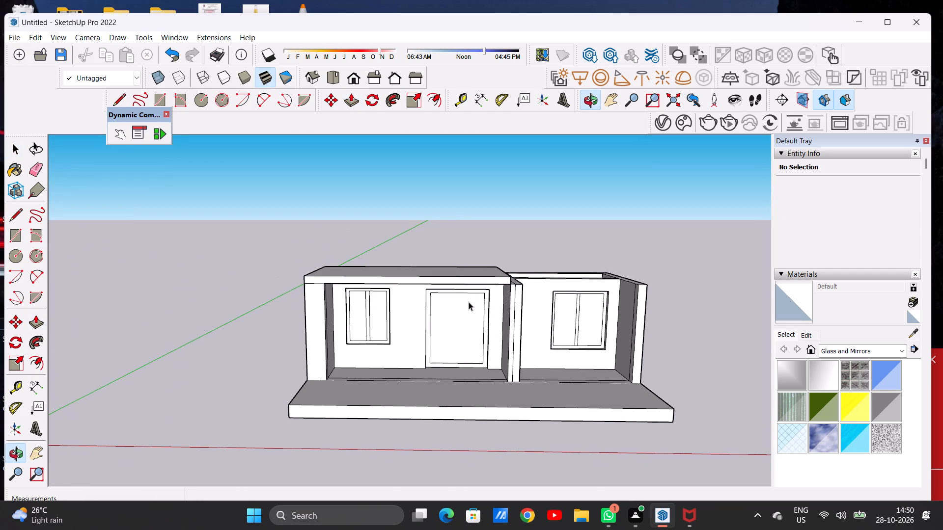
middle_click_drag(387, 325, 404, 324)
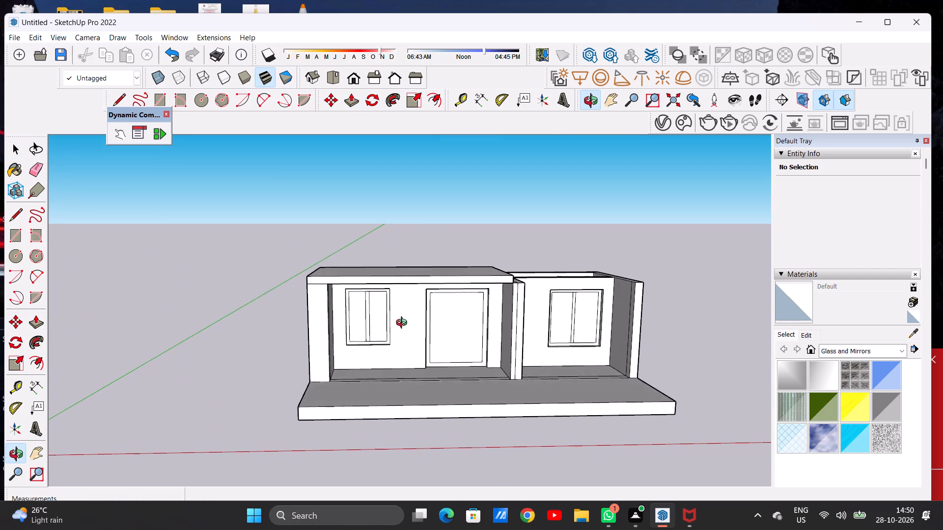
middle_click_drag(404, 324, 402, 319)
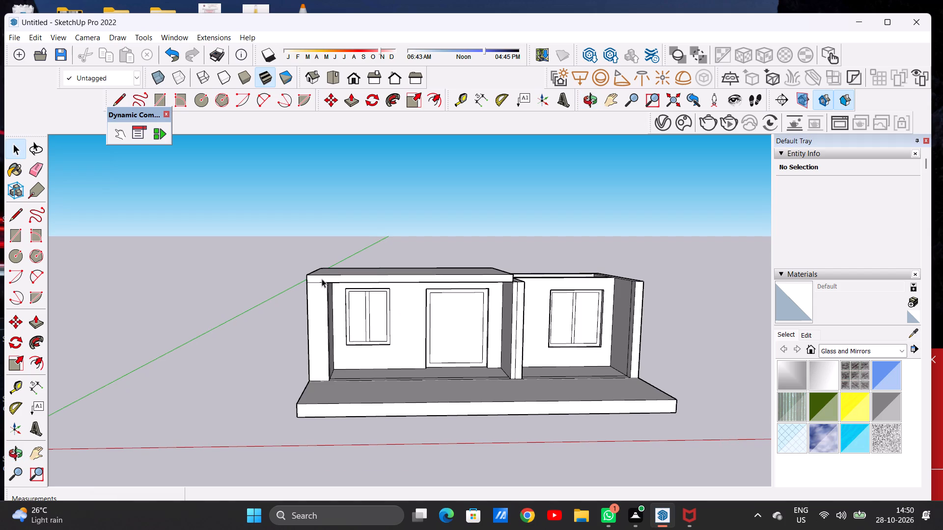
scroll(321, 270, "up", 2)
scroll(321, 270, "down", 1)
scroll(321, 270, "up", 6)
key("e")
left_click_drag(316, 286, 316, 291)
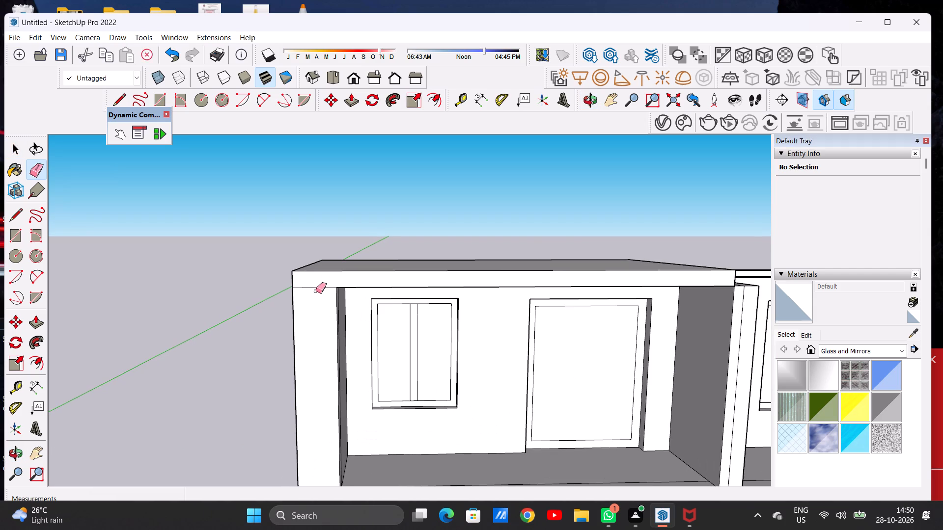
left_click_drag(316, 291, 316, 293)
key("space")
Examine the building's front elevation and its roofed and open rooms from several angles.
scroll(375, 365, "down", 9)
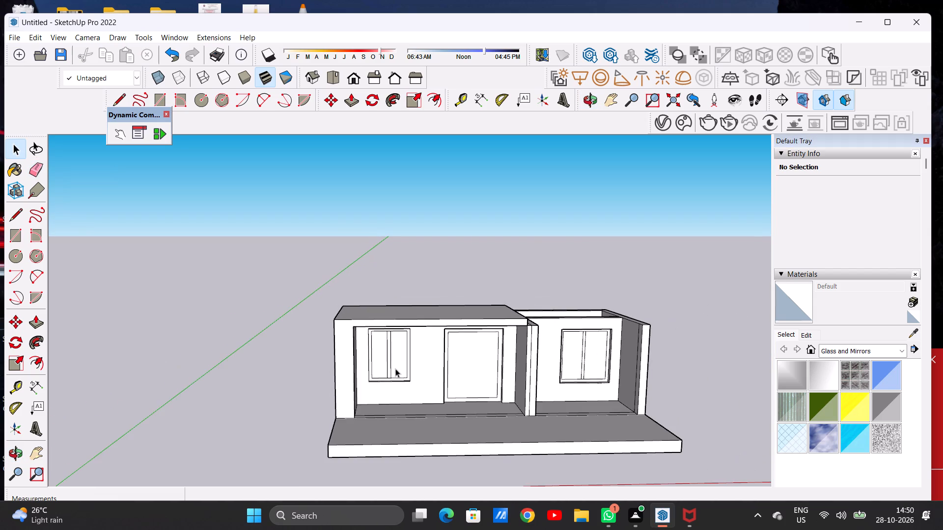
middle_click_drag(395, 368, 385, 350)
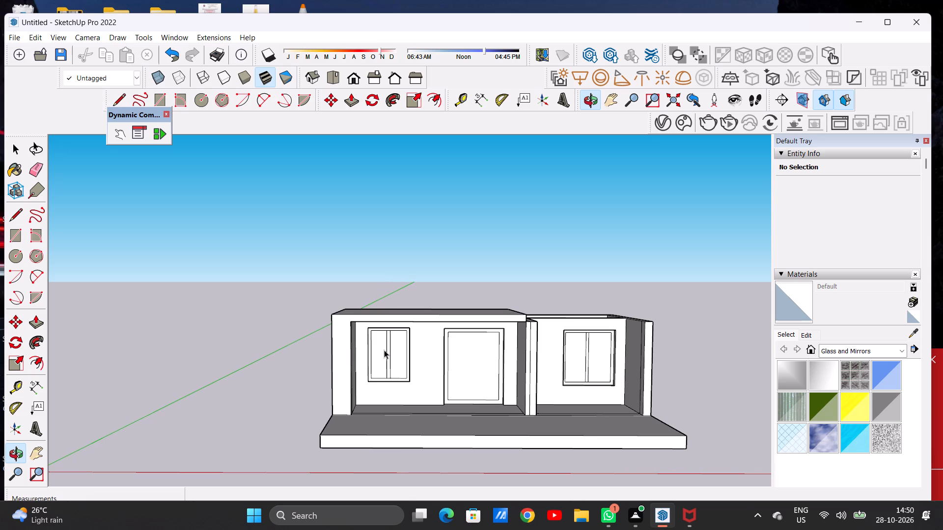
scroll(384, 350, "down", 8)
scroll(323, 358, "up", 1)
scroll(323, 358, "down", 4)
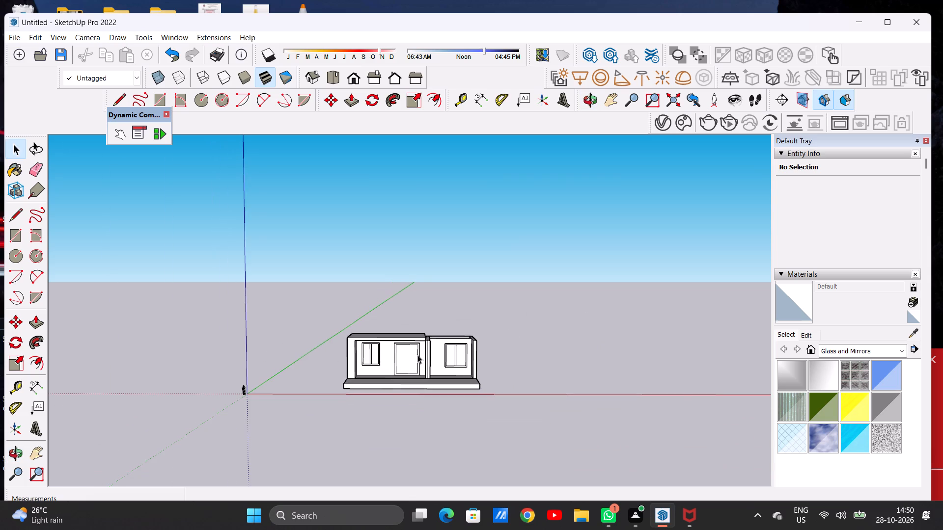
scroll(417, 355, "up", 8)
middle_click_drag(446, 357, 424, 352)
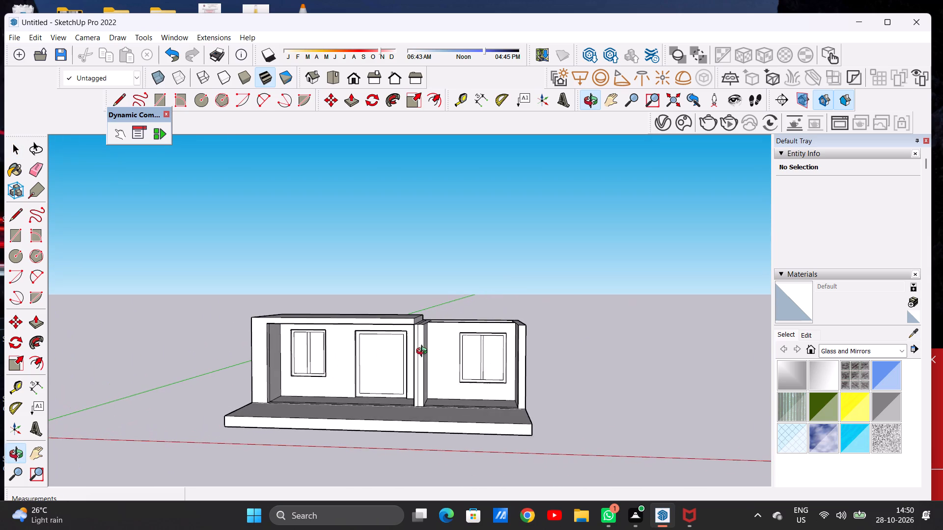
middle_click_drag(424, 352, 420, 358)
scroll(423, 369, "down", 3)
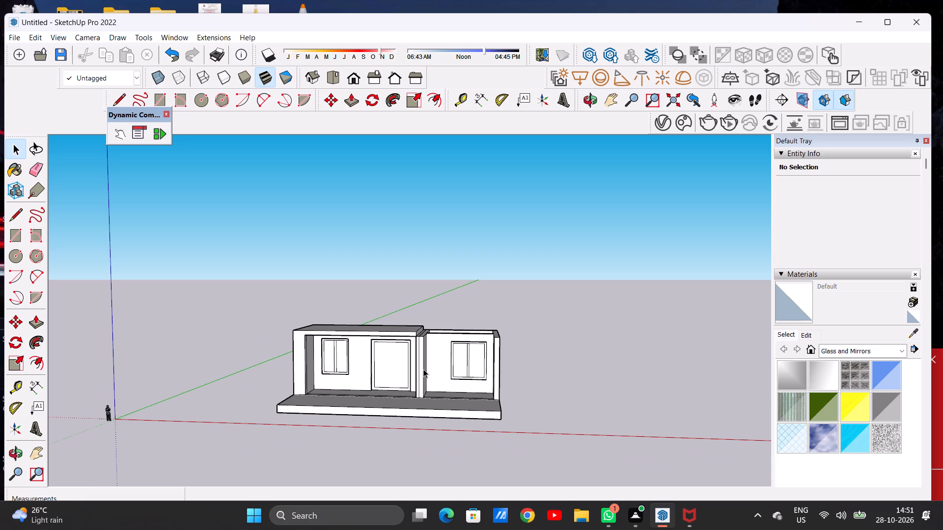
scroll(406, 359, "down", 6)
middle_click_drag(439, 331, 443, 428)
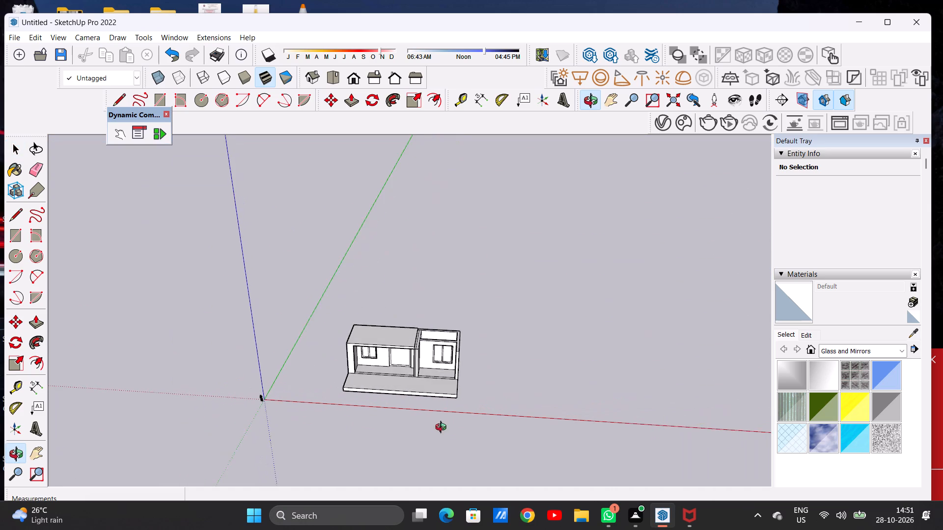
middle_click_drag(443, 428, 442, 427)
scroll(427, 329, "up", 8)
middle_click_drag(429, 333, 431, 386)
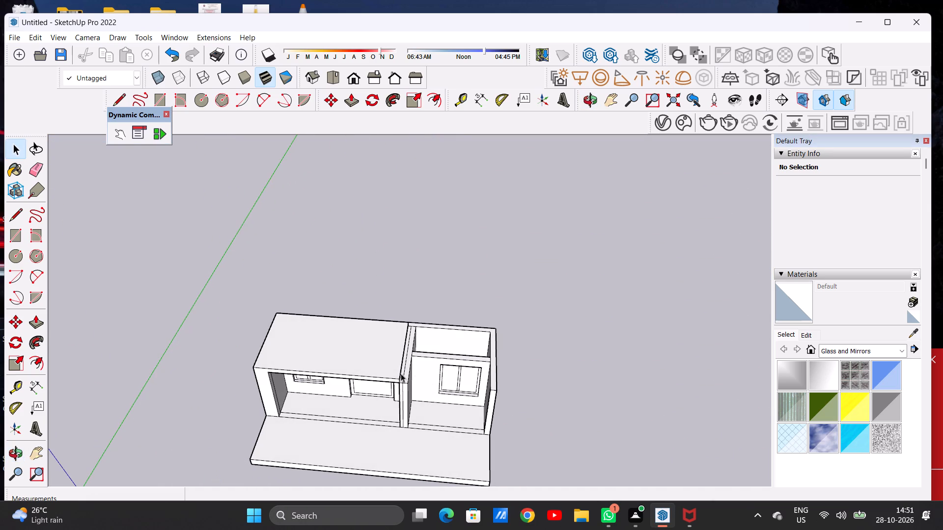
scroll(378, 371, "down", 2)
scroll(435, 352, "up", 4)
Move the shorter rear room's floor face with its edges up 26' 8 11/16" to the top of the walls.
middle_click_drag(444, 345, 321, 419)
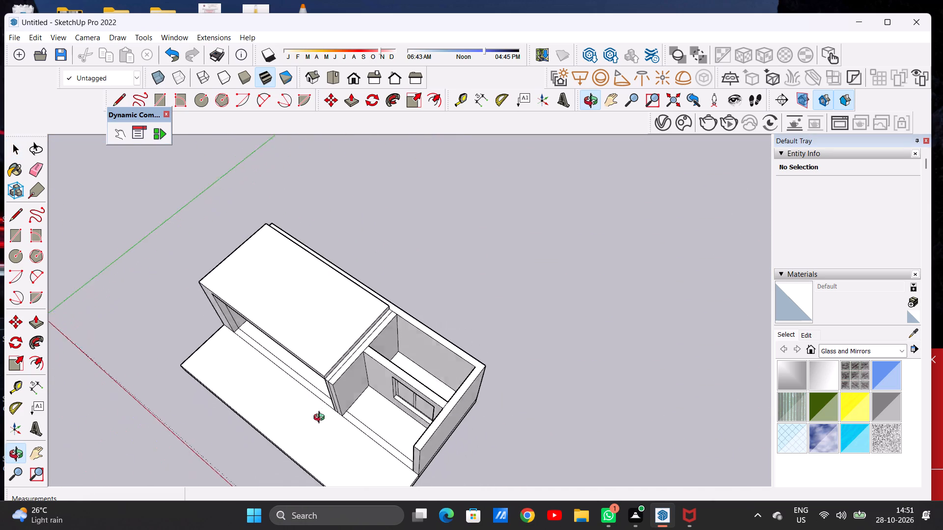
middle_click_drag(321, 419, 321, 427)
scroll(387, 373, "up", 1)
scroll(388, 373, "down", 1)
scroll(388, 373, "up", 5)
middle_click_drag(388, 373, 415, 284)
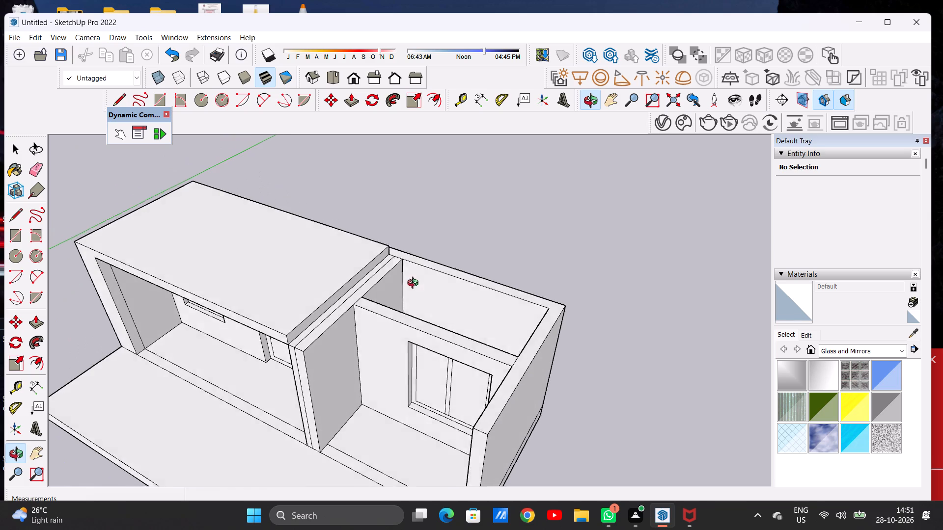
middle_click_drag(415, 284, 416, 282)
middle_click_drag(457, 307, 375, 371)
scroll(412, 361, "up", 5)
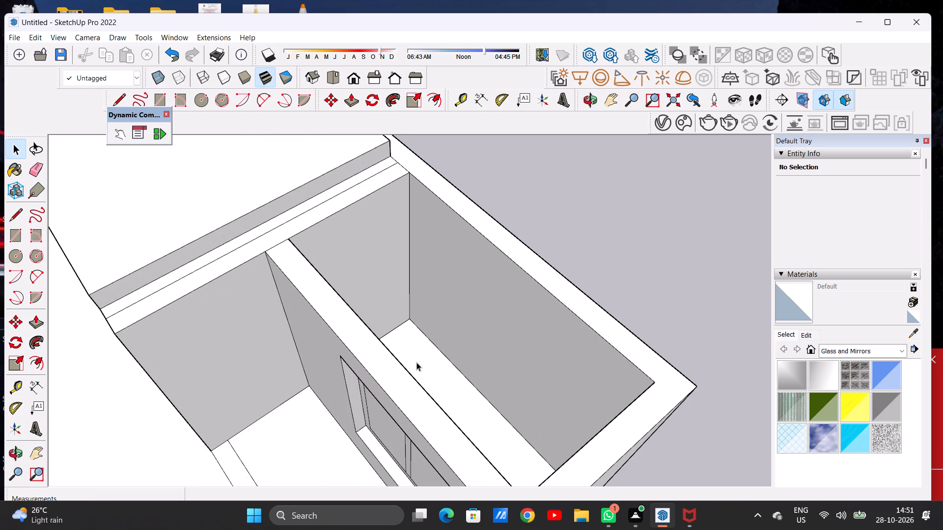
double_click(439, 371)
scroll(399, 364, "down", 6)
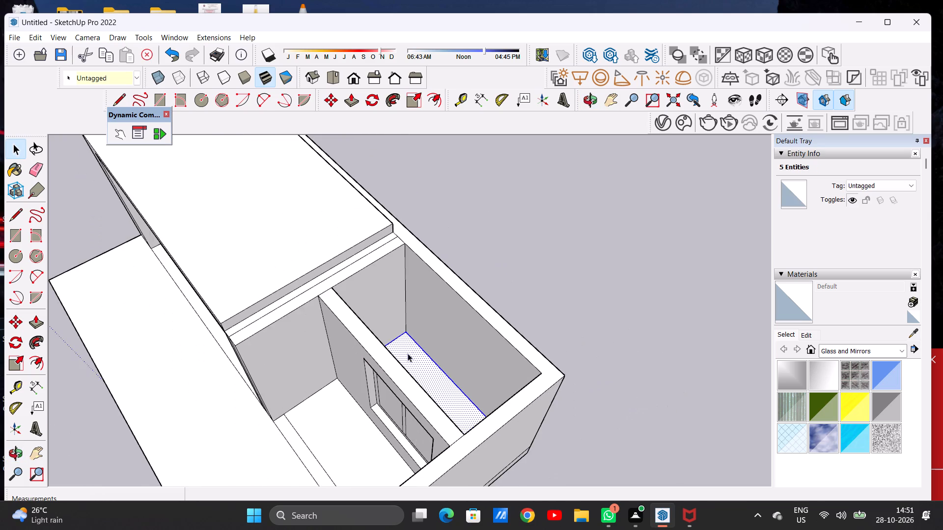
middle_click_drag(413, 352, 392, 415)
scroll(407, 320, "up", 5)
key("m")
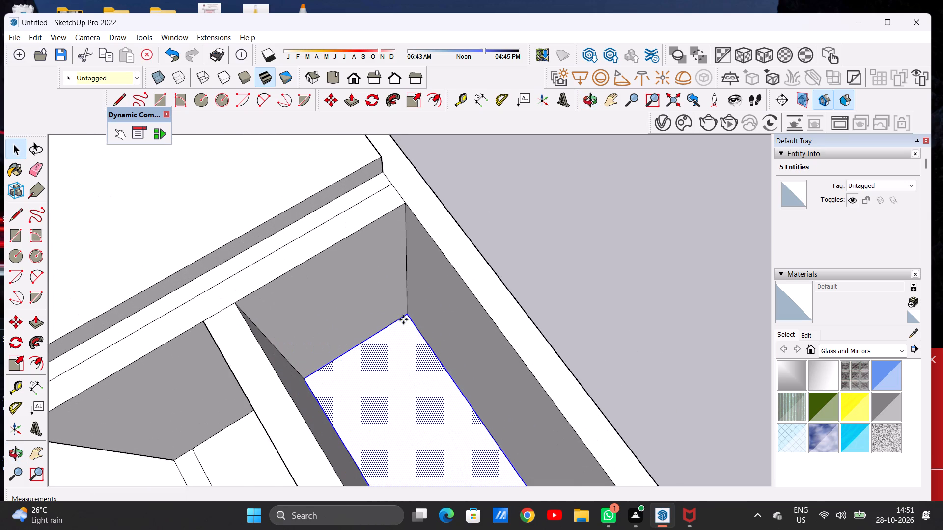
left_click(410, 313)
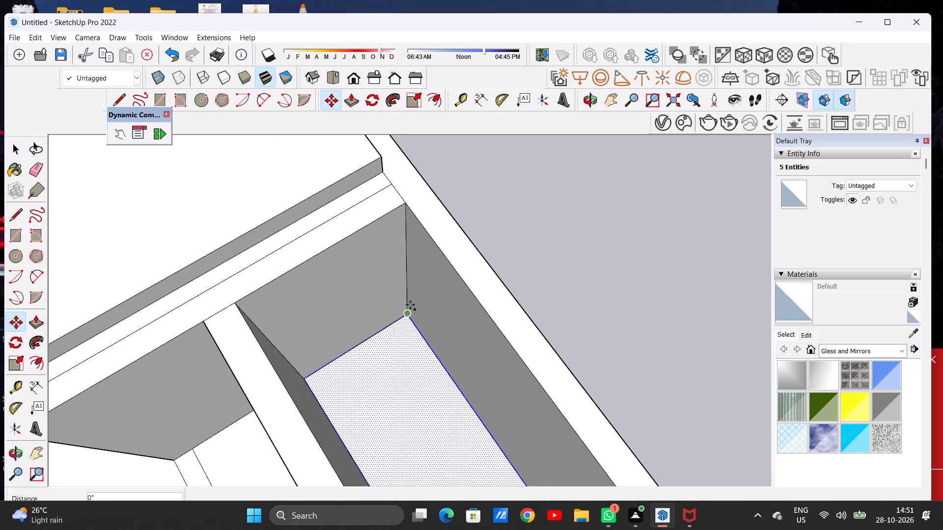
left_click(408, 210)
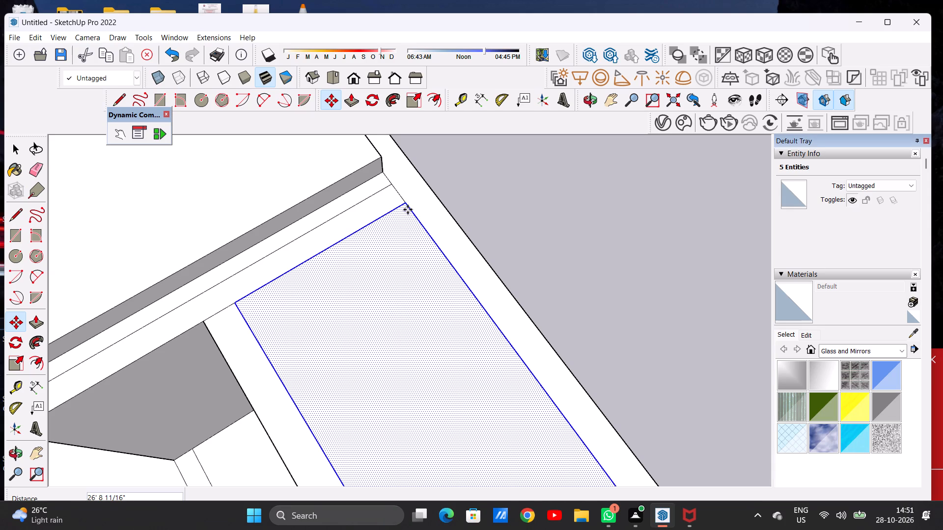
key("space")
left_click(506, 238)
Push/Pull the face at the top of the shorter rear room up 2' to form its roof slab.
scroll(476, 284, "down", 13)
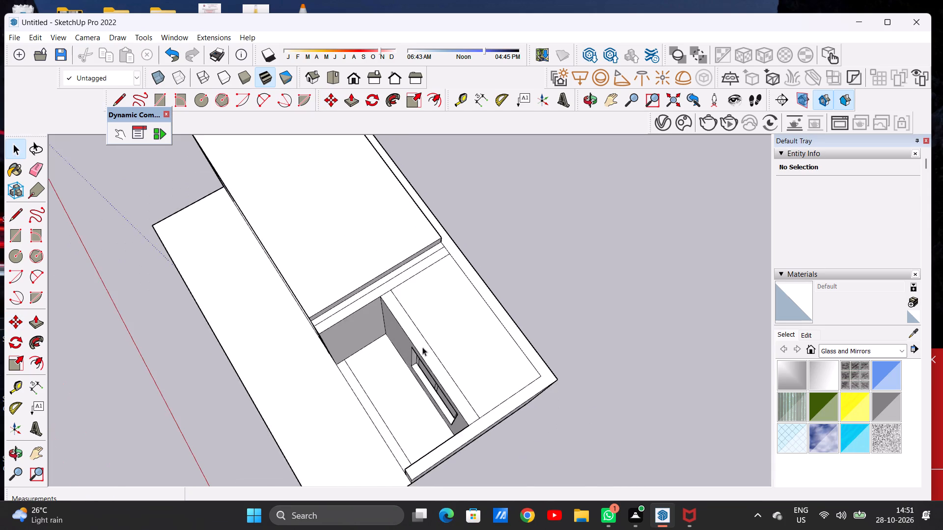
middle_click_drag(422, 347, 458, 240)
scroll(436, 304, "down", 1)
scroll(436, 305, "up", 1)
scroll(436, 305, "down", 2)
middle_click_drag(437, 318, 431, 269)
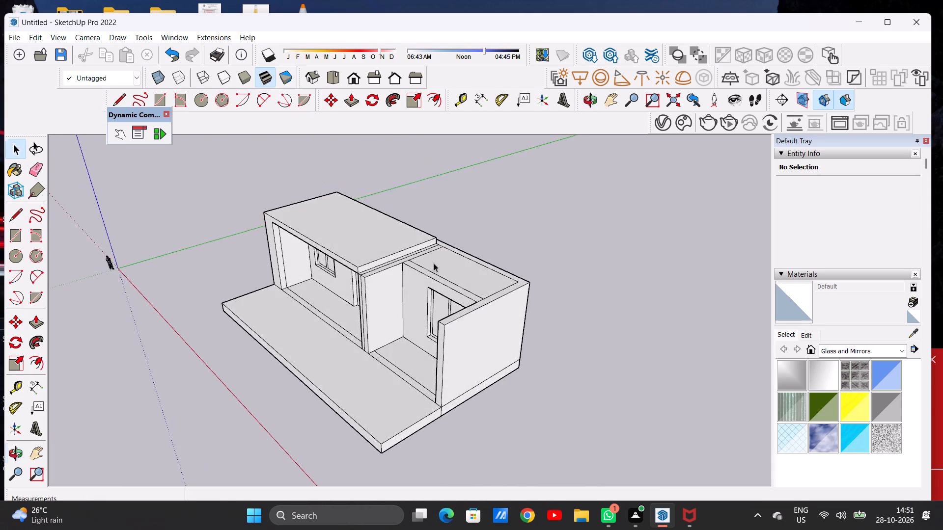
scroll(438, 253, "up", 10)
key("p")
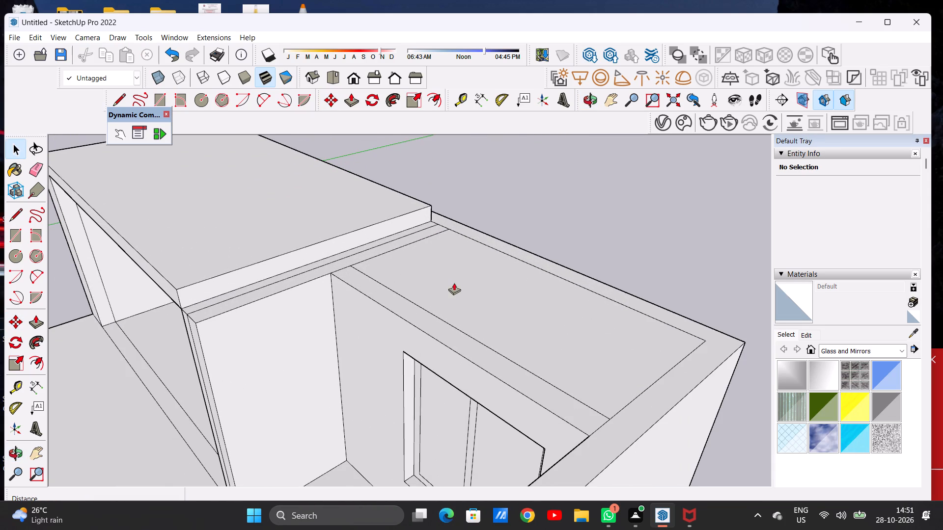
middle_click_drag(437, 278, 520, 268)
scroll(424, 262, "up", 1)
scroll(424, 262, "down", 1)
scroll(424, 262, "up", 3)
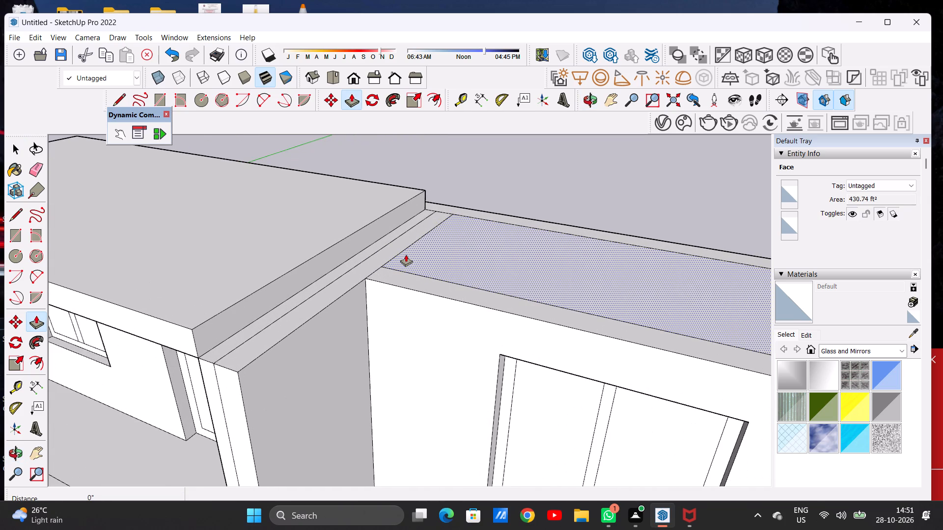
left_click(409, 254)
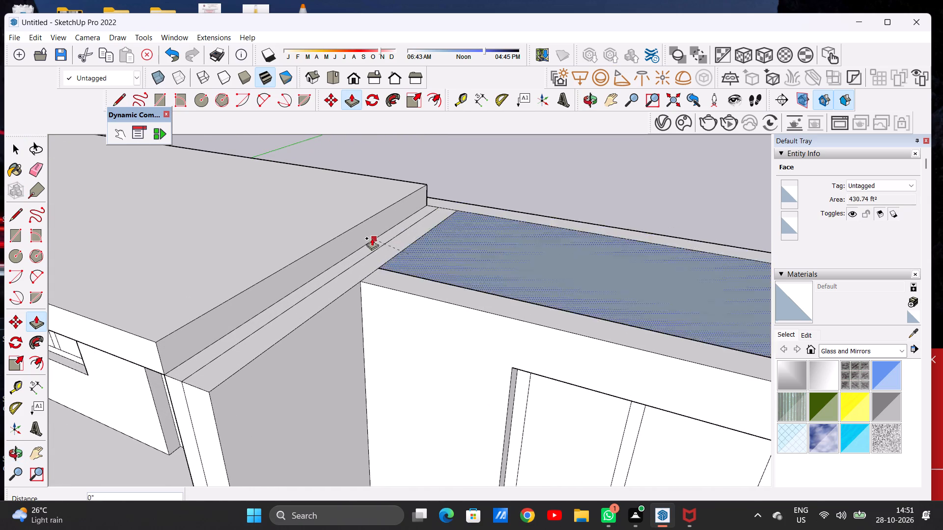
left_click(341, 233)
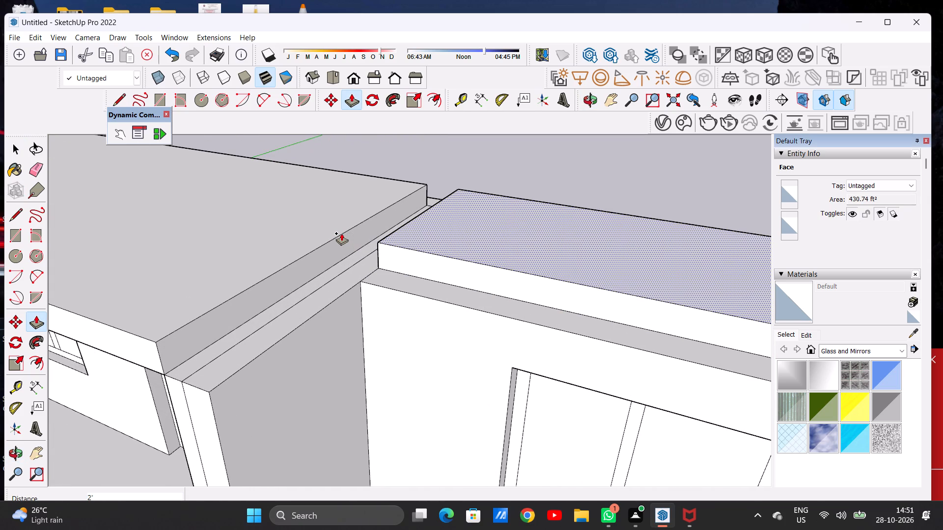
Push/Pull the front face of the shorter room's roof slab forward about 16' 5 3/4" to the front ends of the side walls.
key("space")
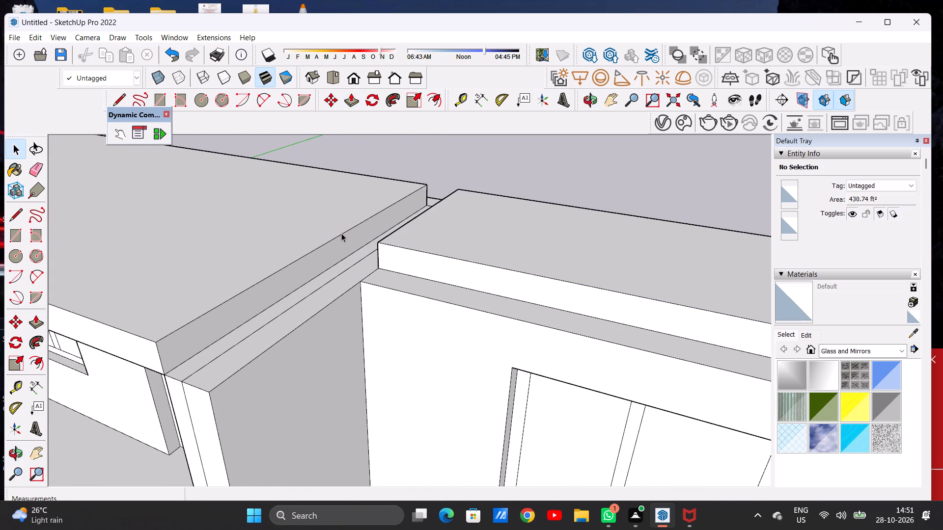
scroll(465, 280, "down", 12)
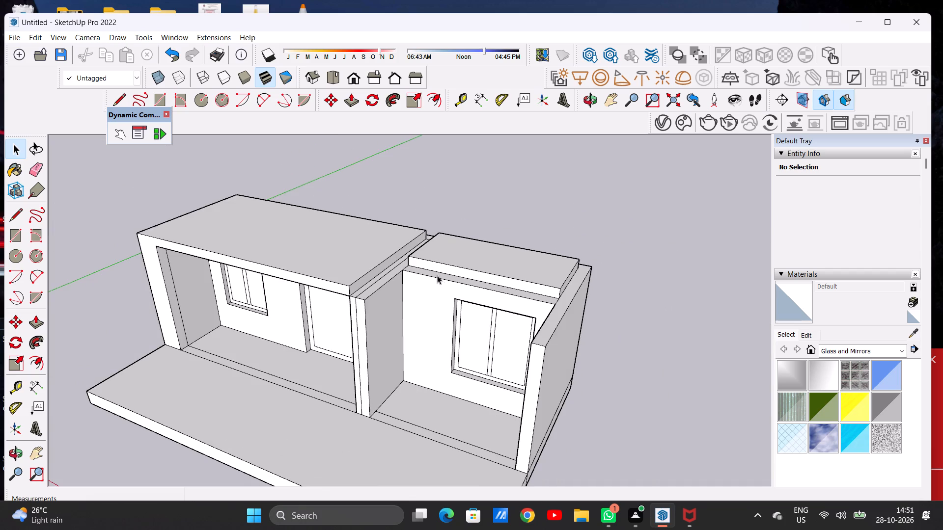
middle_click_drag(442, 279, 377, 272)
scroll(404, 248, "down", 2)
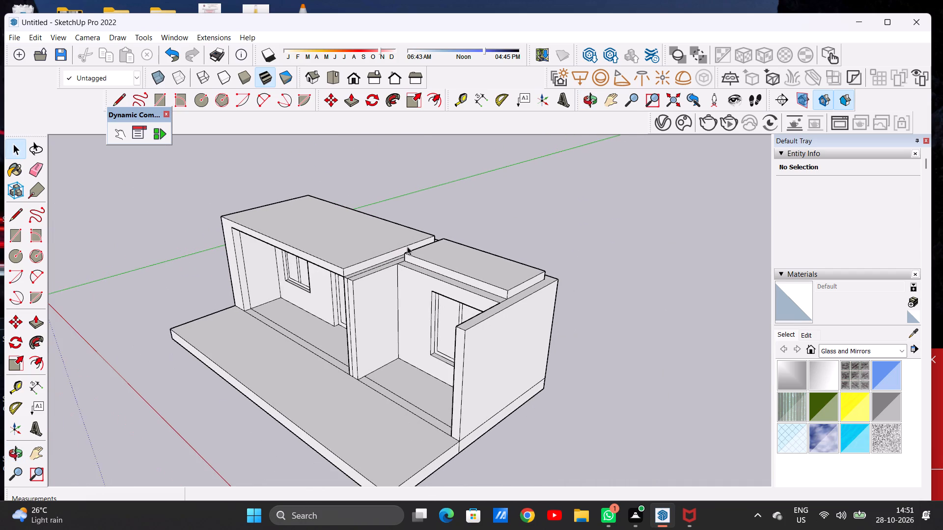
middle_click_drag(367, 256, 430, 225)
scroll(493, 273, "up", 3)
middle_click_drag(529, 271, 469, 275)
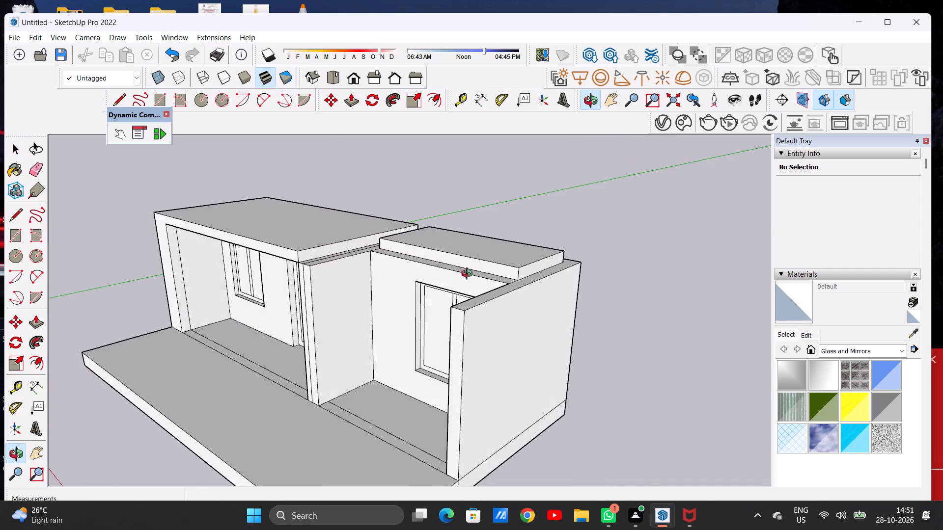
middle_click_drag(469, 275, 444, 285)
key("p")
scroll(481, 280, "up", 6)
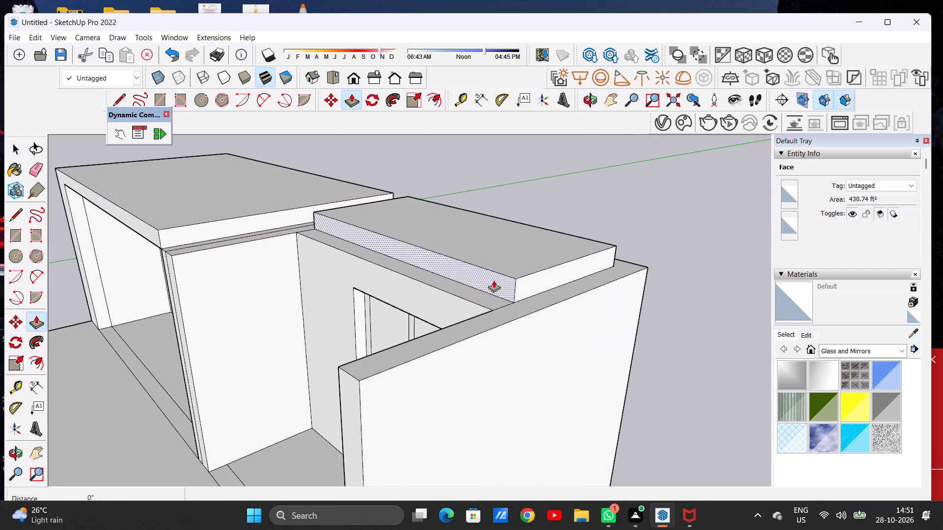
left_click(494, 280)
scroll(403, 273, "down", 8)
scroll(416, 261, "up", 1)
scroll(416, 261, "down", 1)
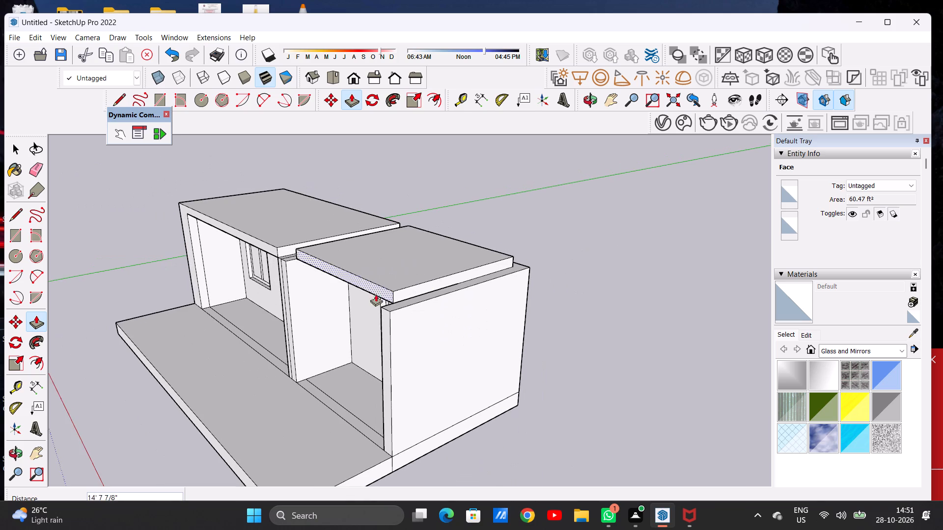
scroll(371, 298, "up", 5)
left_click(385, 314)
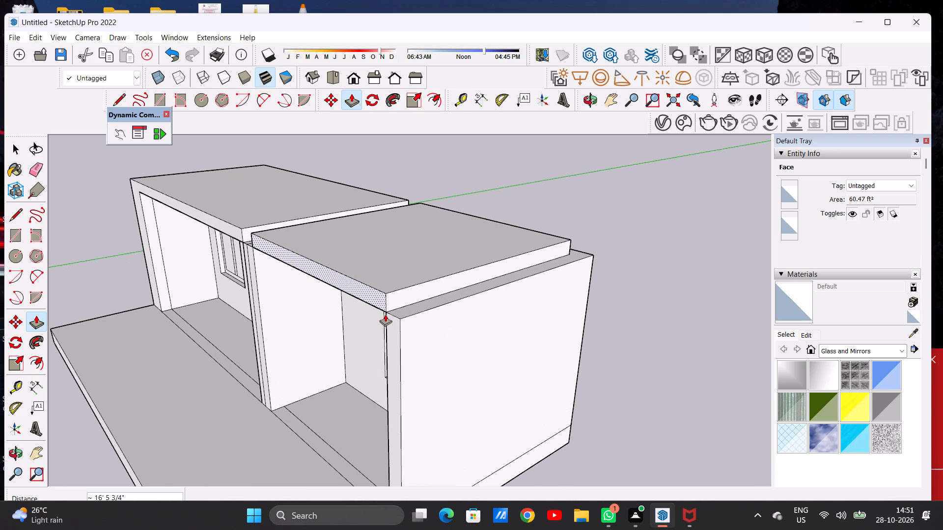
key("space")
Examine the extended roof slab and the wall-top strips in the gap between the two roof slabs.
scroll(424, 302, "down", 8)
scroll(425, 309, "up", 2)
scroll(425, 309, "down", 3)
middle_click_drag(388, 322, 499, 320)
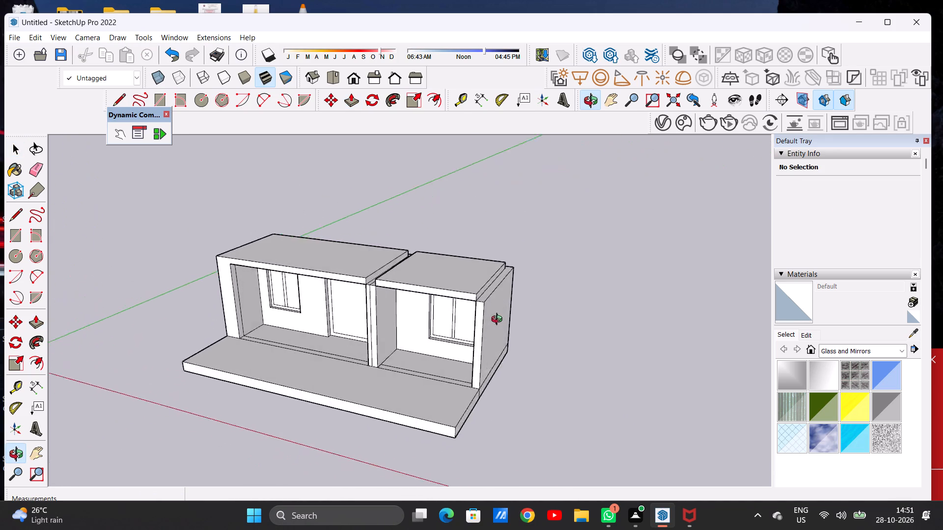
middle_click_drag(499, 320, 572, 324)
scroll(371, 346, "down", 2)
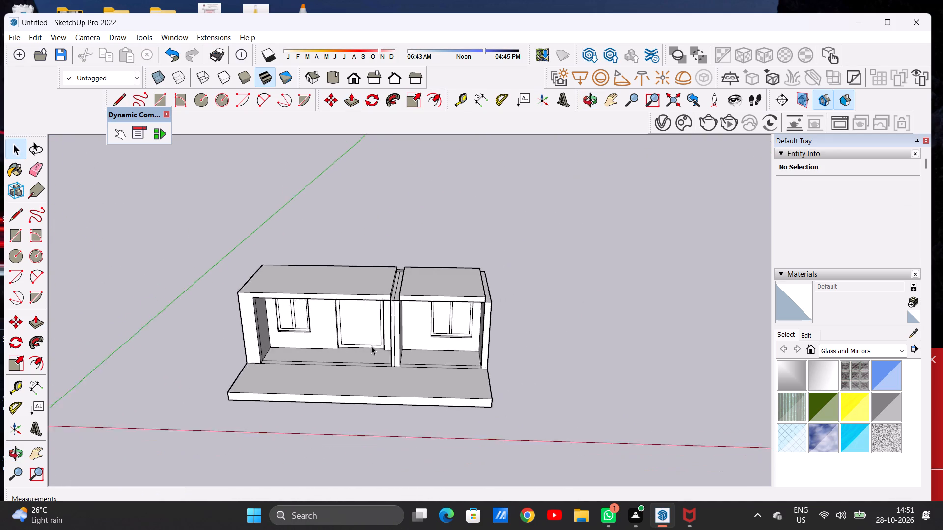
scroll(371, 346, "down", 4)
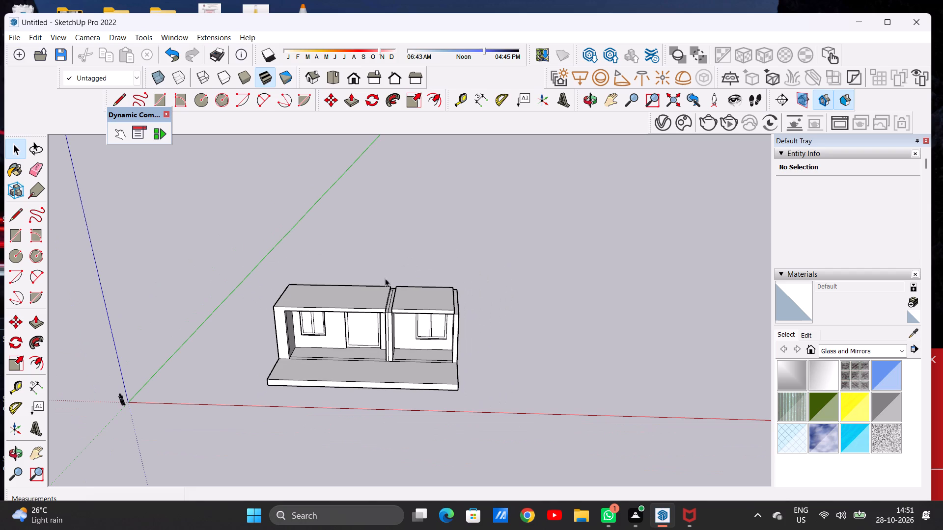
scroll(391, 287, "up", 14)
middle_click_drag(372, 327, 384, 328)
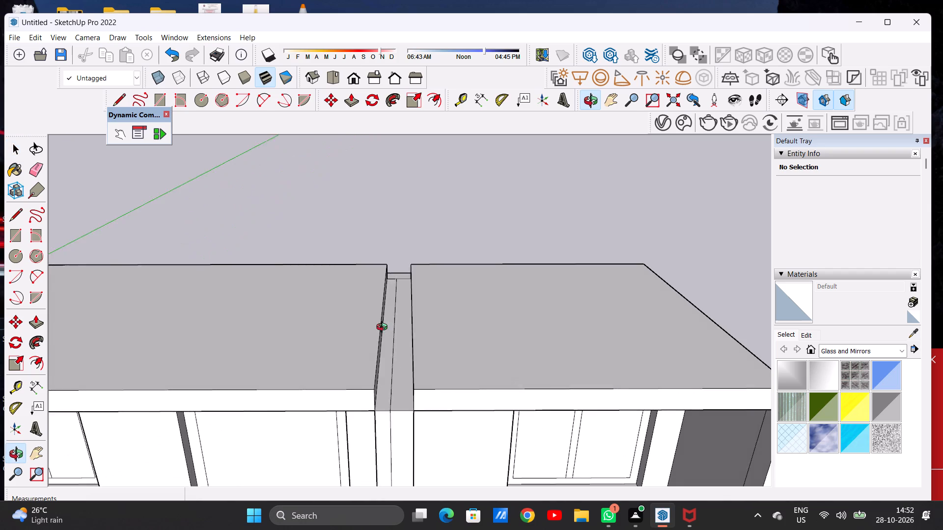
middle_click_drag(384, 328, 417, 328)
scroll(388, 334, "down", 6)
scroll(387, 270, "down", 2)
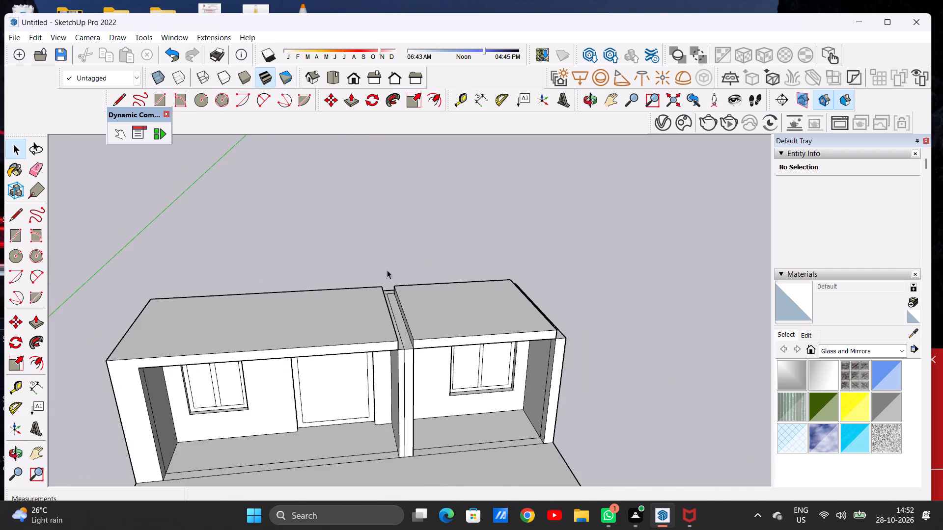
scroll(387, 270, "down", 1)
middle_click_drag(378, 287, 391, 367)
scroll(445, 267, "up", 4)
middle_click_drag(486, 278, 420, 286)
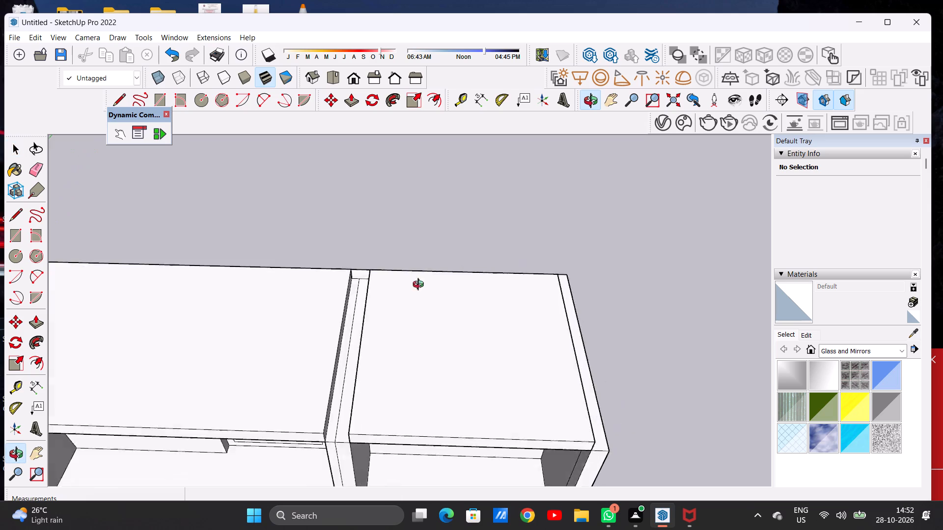
middle_click_drag(420, 286, 438, 239)
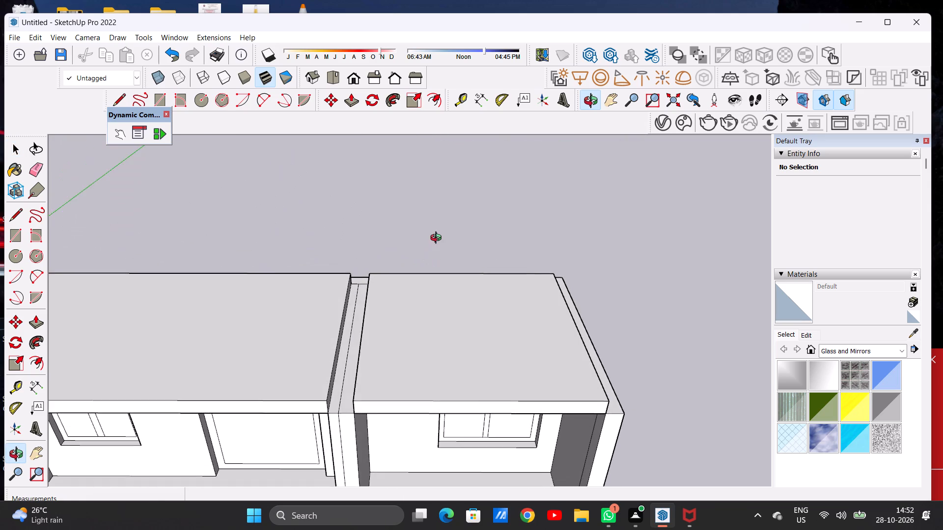
middle_click_drag(438, 239, 444, 229)
scroll(406, 297, "down", 4)
middle_click_drag(381, 327, 383, 291)
scroll(356, 354, "up", 7)
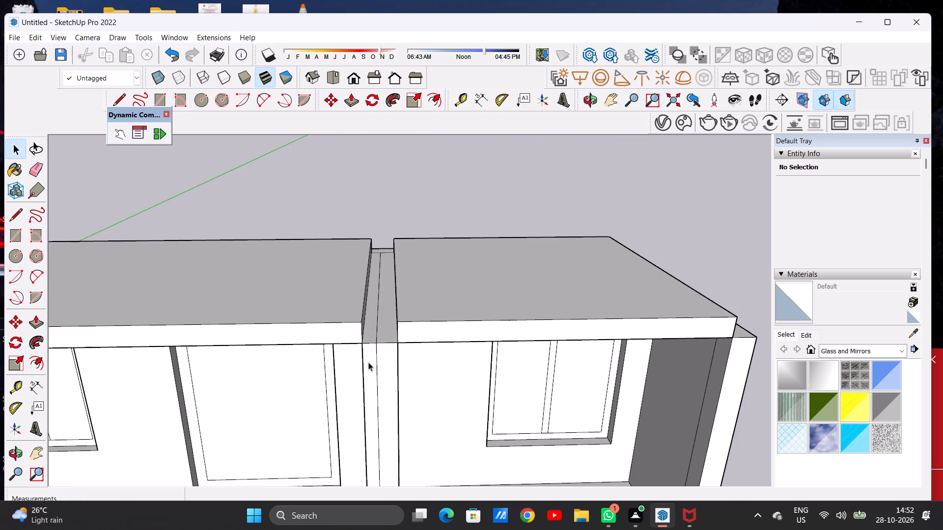
scroll(322, 362, "down", 3)
scroll(364, 339, "up", 5)
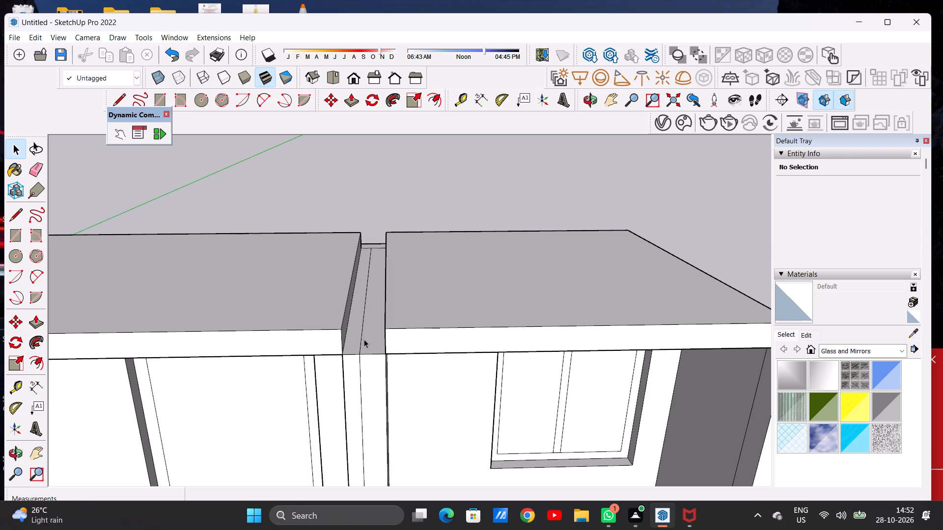
scroll(346, 345, "down", 5)
scroll(360, 337, "up", 6)
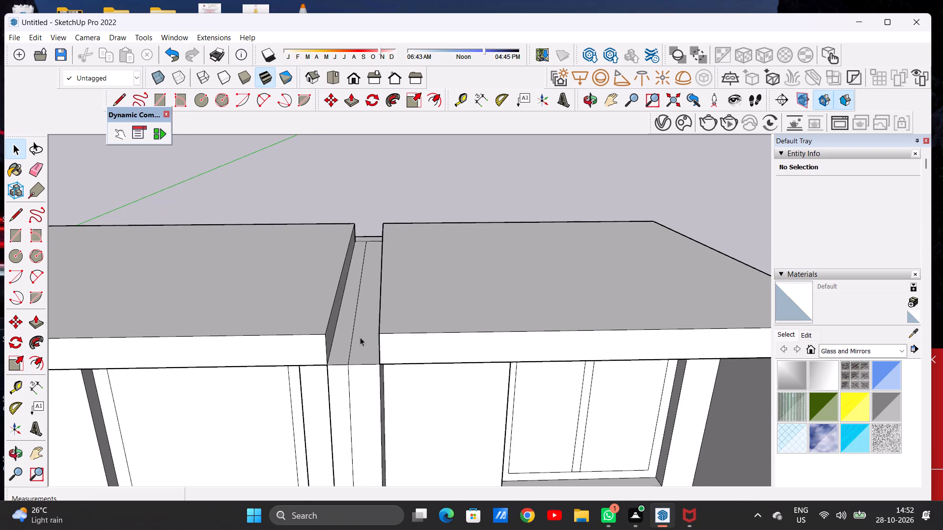
key("p")
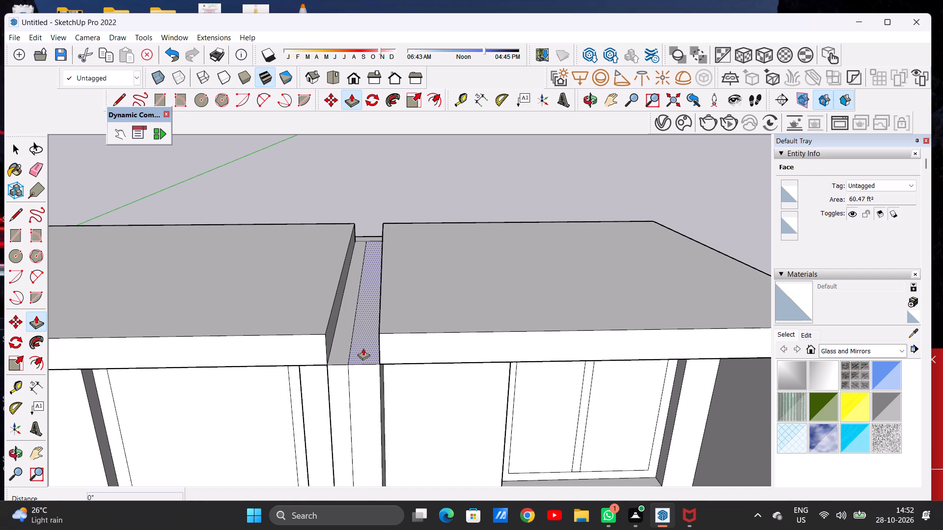
key("space")
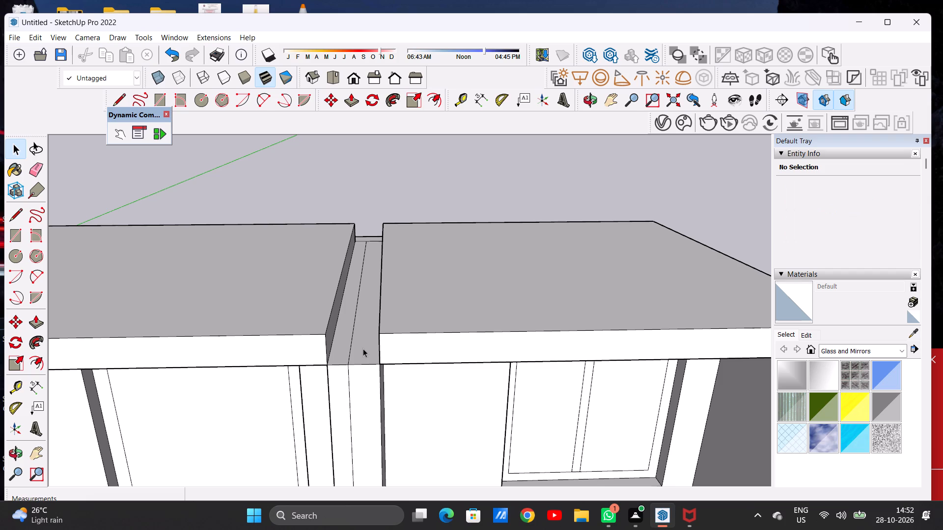
Examine the building's front elevation and the gap between its roof slabs from low and high angles.
scroll(384, 342, "down", 4)
scroll(384, 342, "up", 1)
scroll(393, 332, "down", 4)
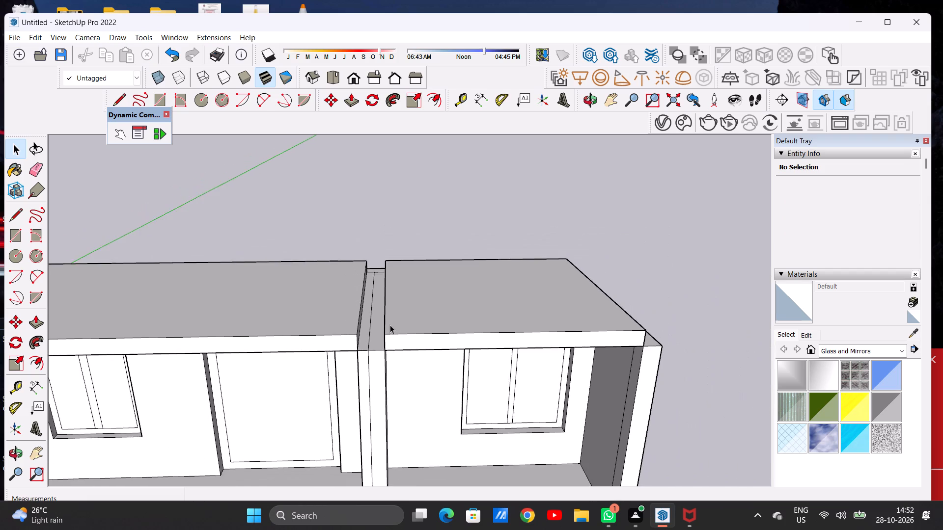
scroll(390, 325, "down", 5)
middle_click_drag(390, 361, 392, 322)
scroll(465, 341, "down", 11)
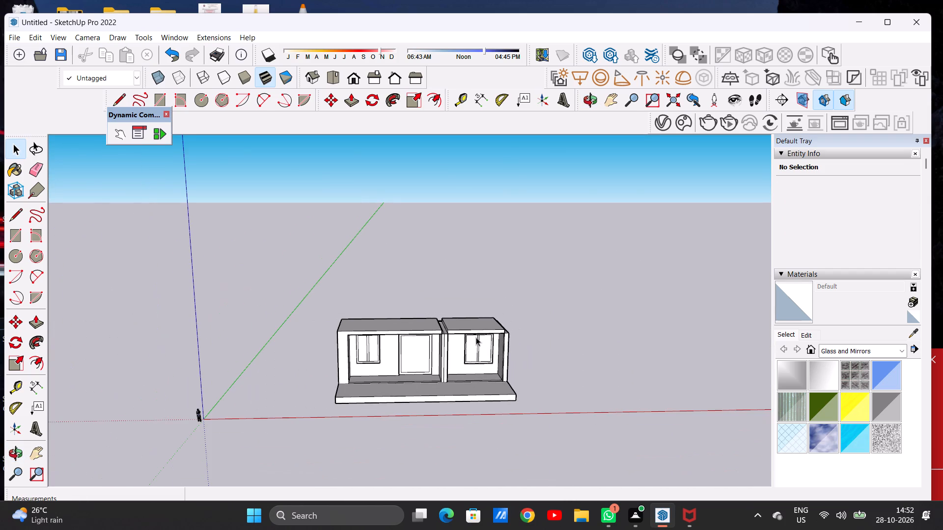
scroll(476, 337, "up", 2)
scroll(476, 337, "down", 1)
scroll(476, 337, "up", 3)
scroll(476, 337, "down", 1)
scroll(476, 337, "up", 6)
middle_click_drag(477, 358, 459, 314)
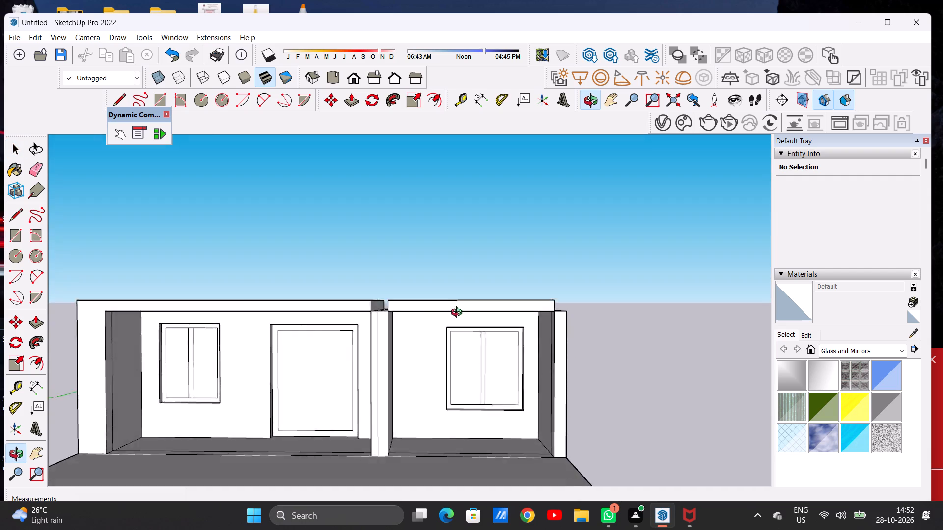
middle_click_drag(459, 314, 461, 332)
scroll(476, 345, "down", 7)
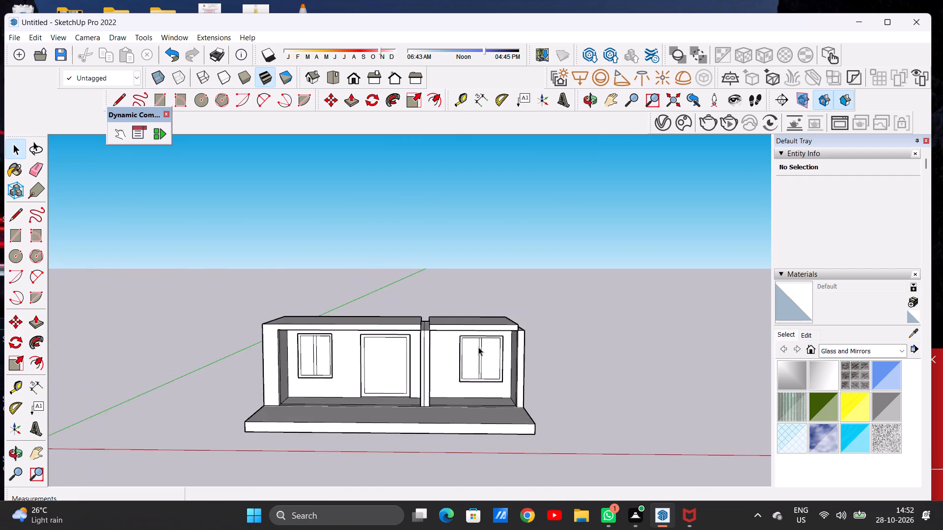
scroll(478, 347, "down", 3)
scroll(458, 328, "up", 1)
scroll(458, 328, "down", 1)
scroll(458, 328, "up", 1)
scroll(458, 328, "down", 1)
scroll(458, 328, "up", 3)
middle_click_drag(445, 316, 437, 385)
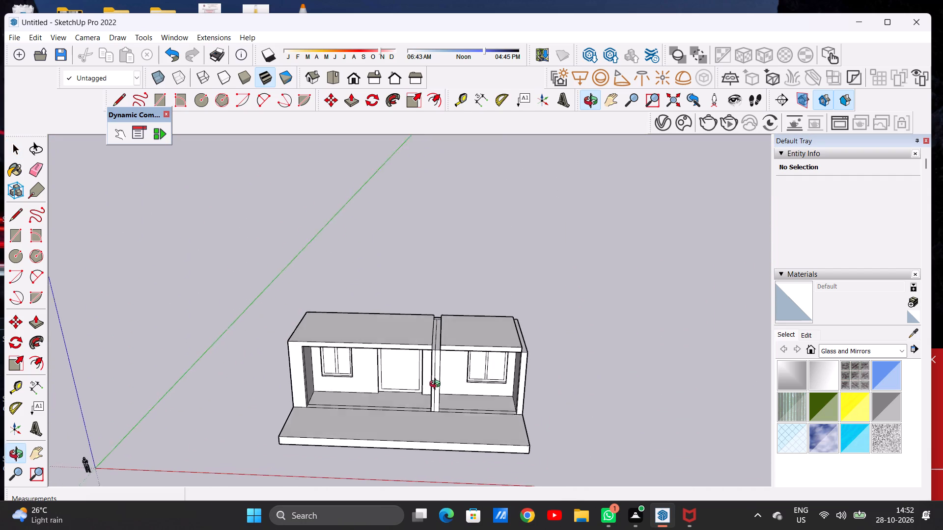
middle_click_drag(437, 385, 437, 394)
scroll(443, 358, "up", 1)
scroll(443, 357, "down", 1)
scroll(443, 357, "up", 4)
scroll(429, 317, "up", 8)
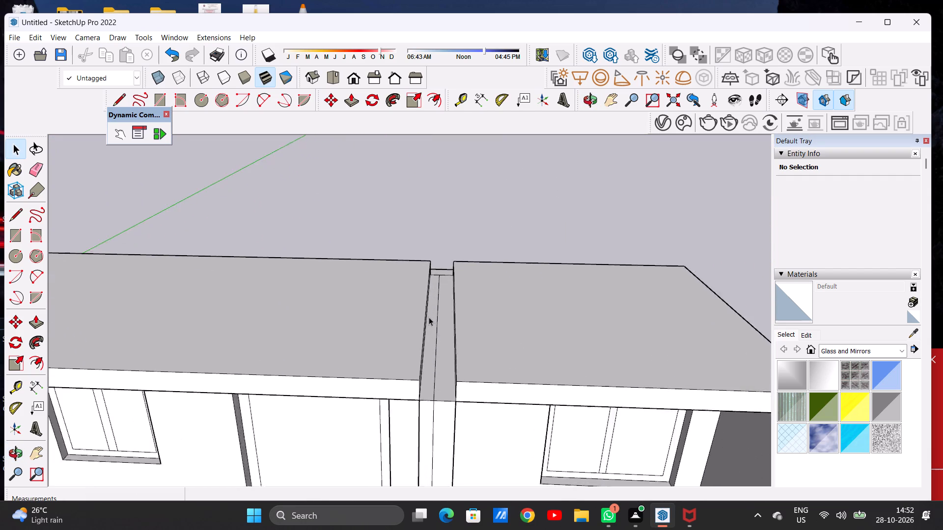
scroll(429, 317, "up", 2)
scroll(425, 340, "down", 7)
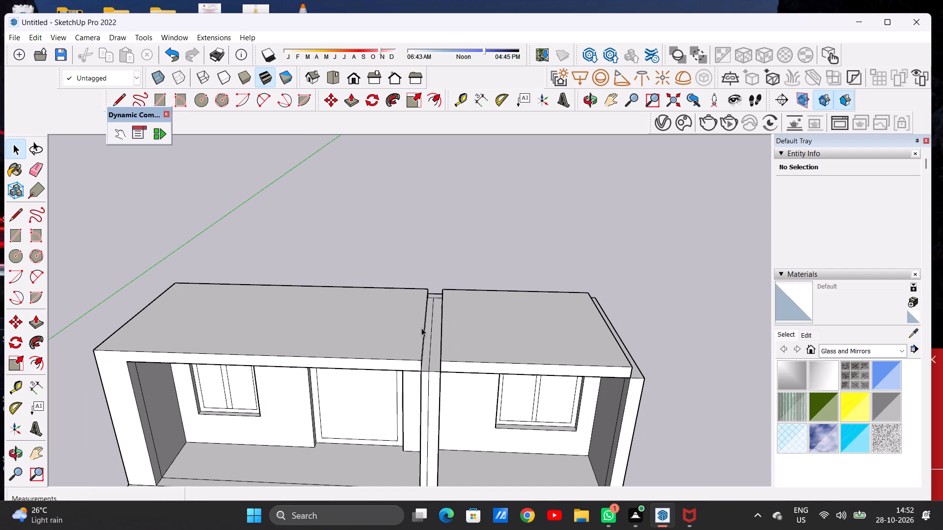
scroll(445, 324, "down", 4)
middle_click_drag(437, 363, 438, 317)
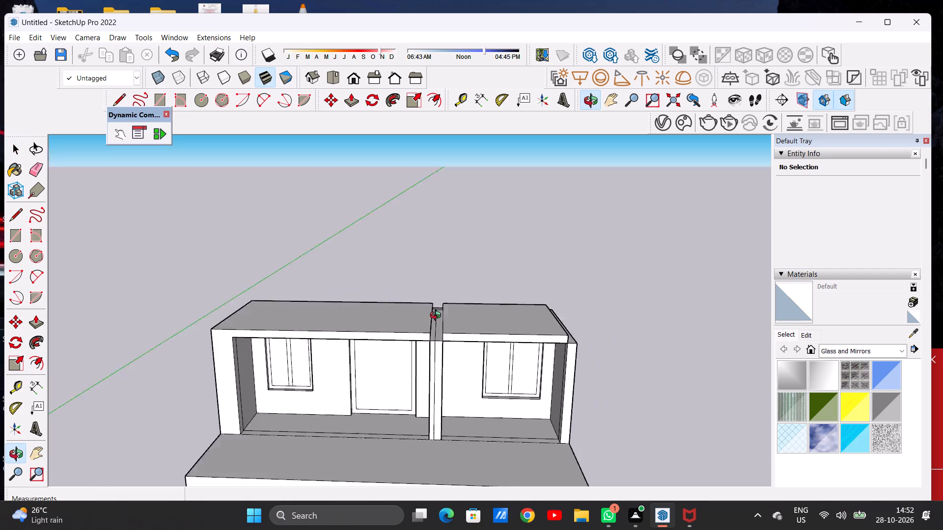
middle_click_drag(438, 317, 438, 301)
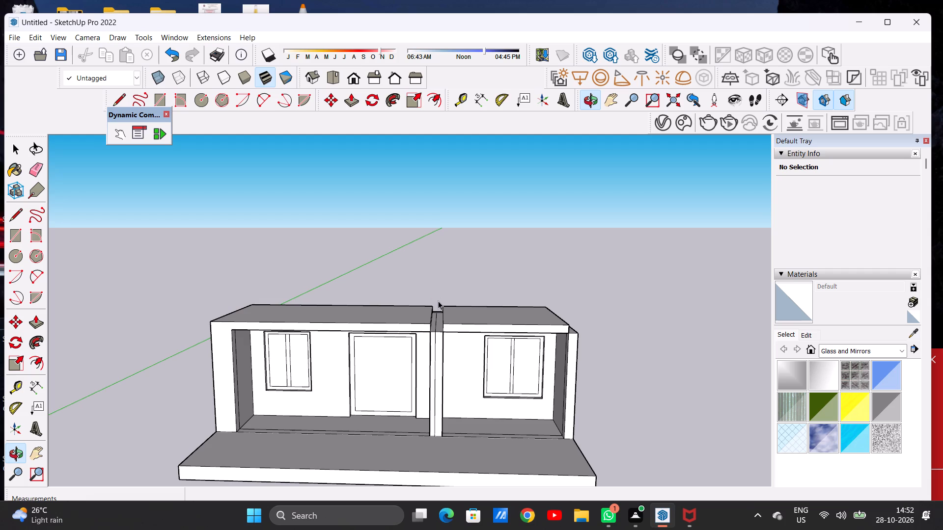
scroll(433, 298, "down", 5)
Push/Pull the partition's wall-top strip beside the shorter room's roof slab up 10' to raise a fin above the roofs.
middle_click_drag(426, 299, 421, 334)
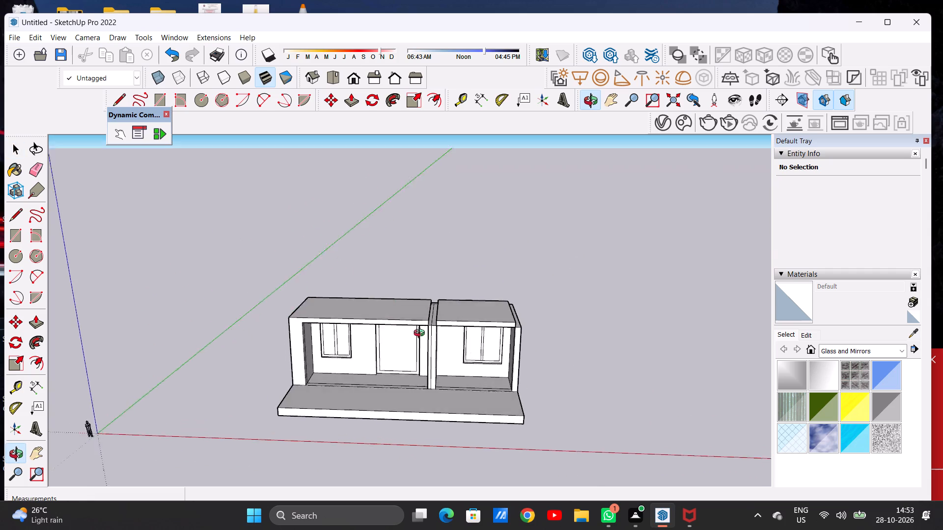
middle_click_drag(421, 334, 419, 382)
scroll(435, 328, "up", 11)
key("p")
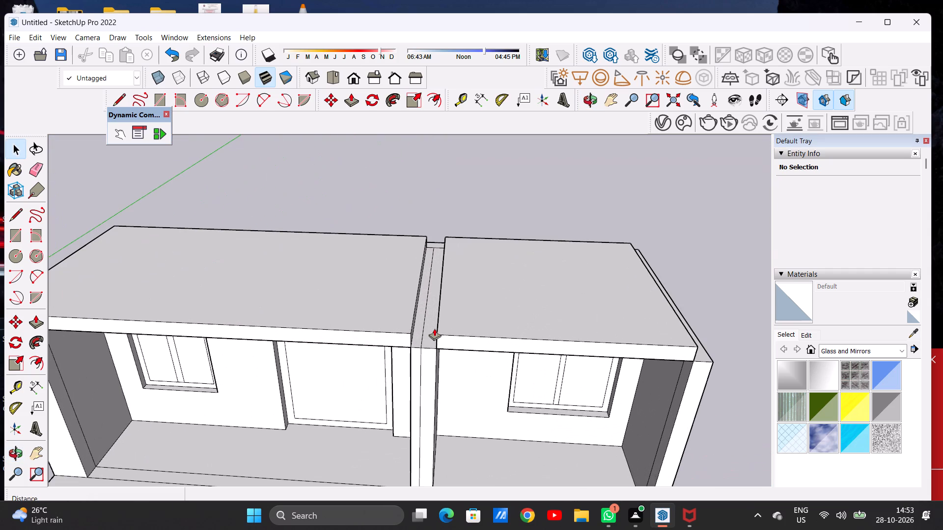
scroll(434, 328, "up", 5)
left_click(426, 344)
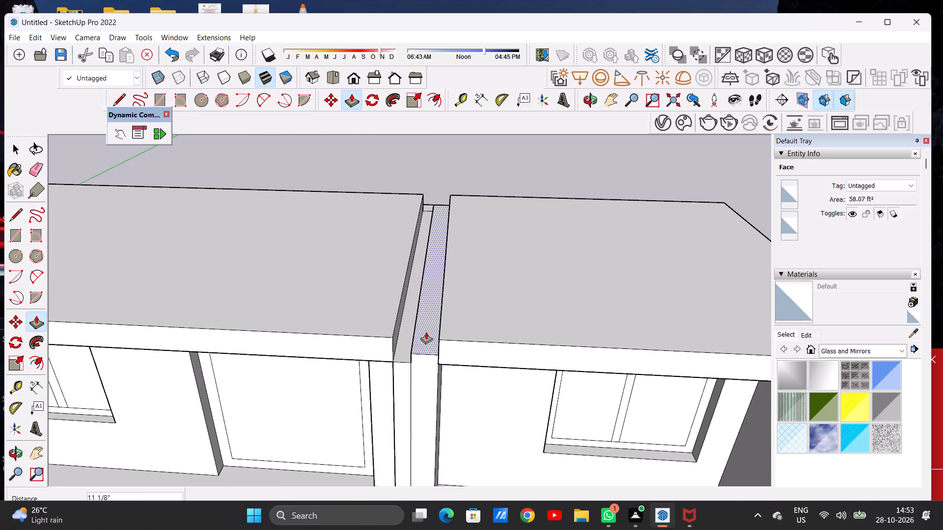
scroll(426, 339, "down", 5)
scroll(430, 272, "down", 3)
scroll(429, 280, "up", 1)
scroll(428, 282, "down", 2)
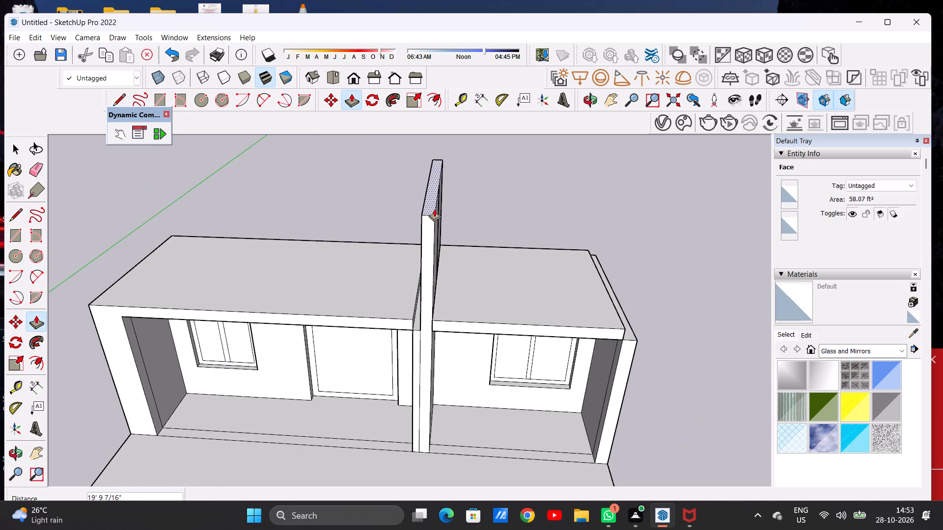
key("1")
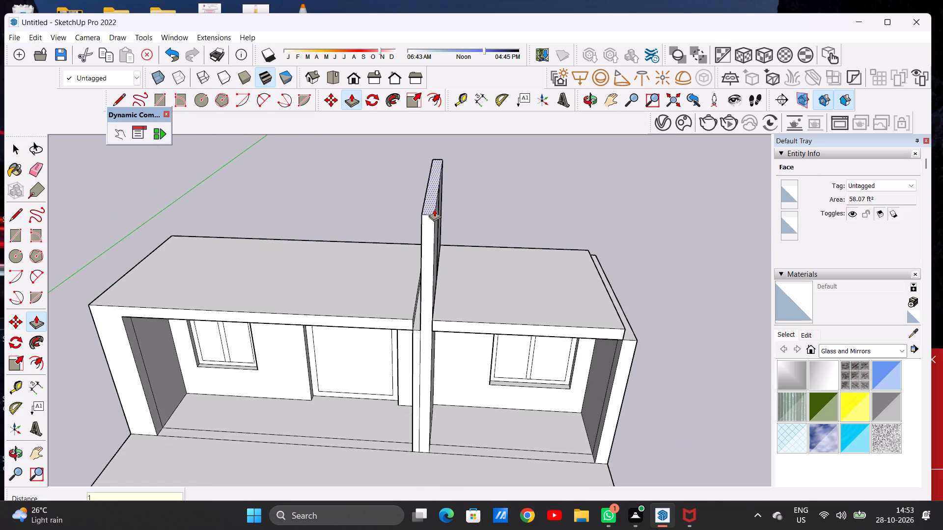
type("0'")
key("Return")
scroll(434, 209, "down", 3)
middle_click_drag(440, 216, 438, 198)
scroll(424, 242, "up", 5)
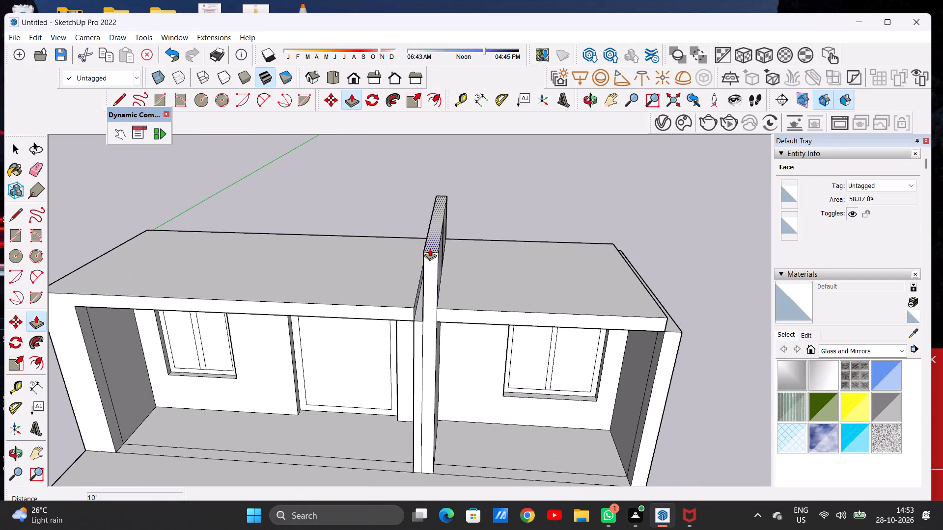
Push/Pull the top face of the fin between the roof slabs up about another 10' 2 3/4".
left_click(430, 248)
scroll(436, 272, "down", 12)
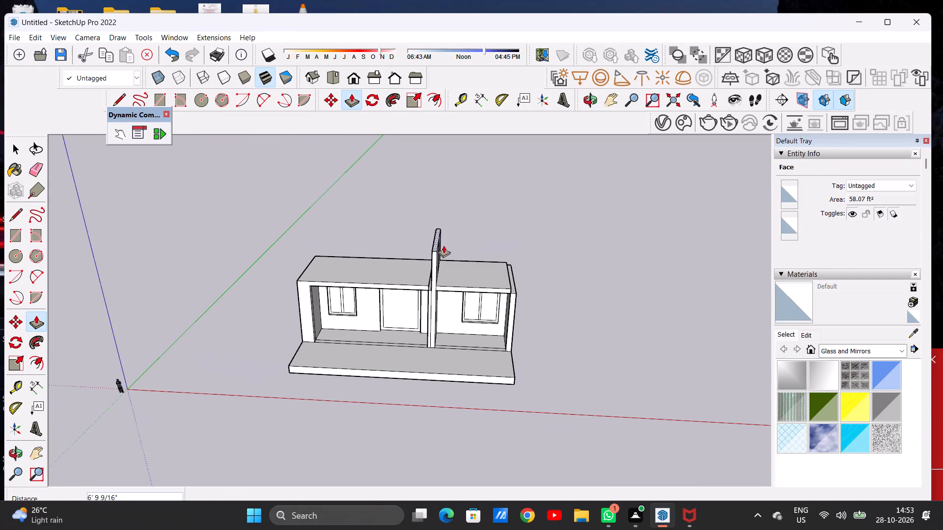
left_click(436, 242)
key("space")
Examine the raised fin and the roof slabs from the front and from the shorter room's side.
scroll(401, 317, "down", 6)
middle_click_drag(413, 338, 413, 330)
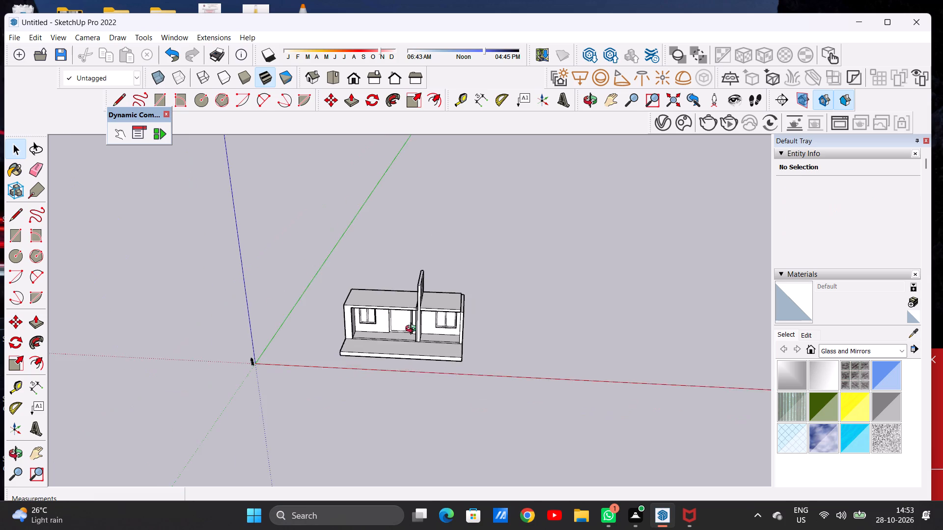
middle_click_drag(413, 330, 420, 237)
scroll(425, 269, "up", 13)
middle_click_drag(467, 311, 328, 353)
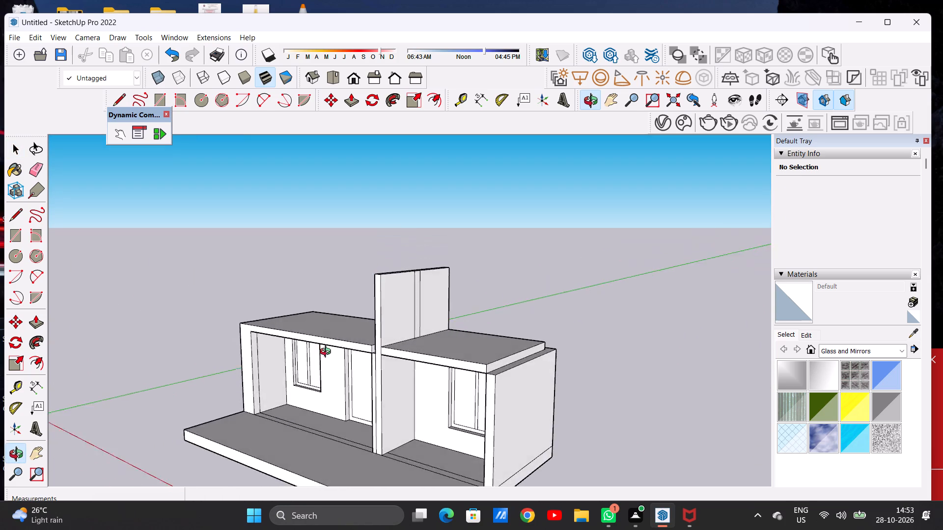
middle_click_drag(328, 353, 459, 360)
scroll(459, 360, "up", 1)
scroll(446, 370, "down", 2)
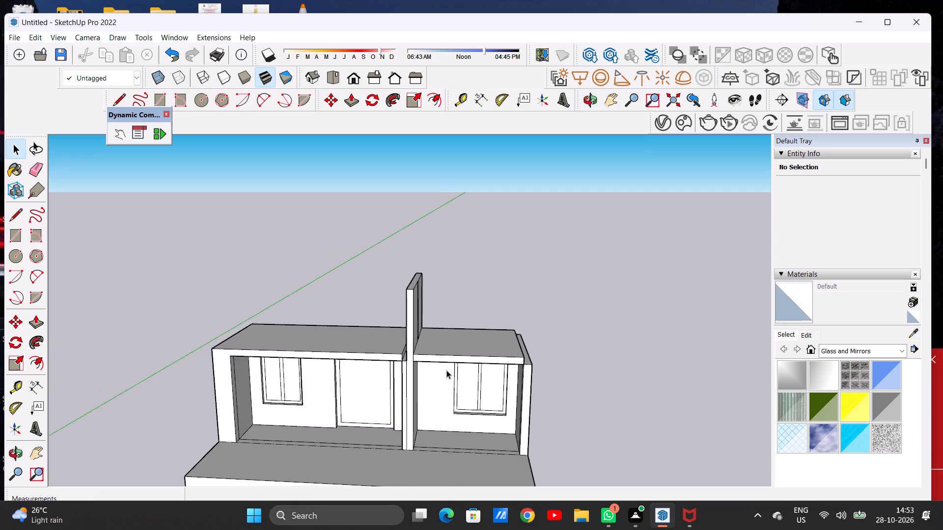
scroll(446, 370, "down", 2)
middle_click_drag(456, 357, 452, 336)
middle_click_drag(422, 308, 424, 336)
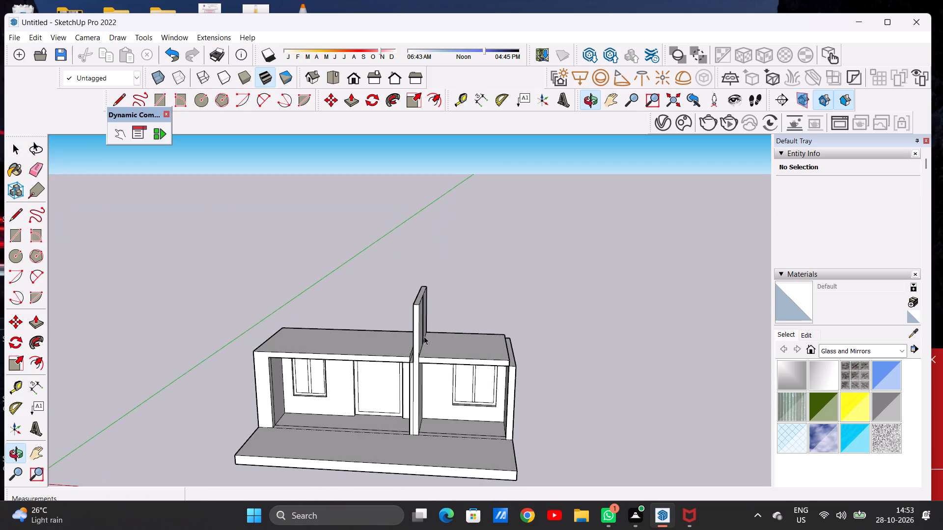
Push/Pull the wall-top strip of the shorter room's outer side and back walls up about 20' 2 3/4", level with the fin's top.
scroll(530, 344, "up", 3)
key("p")
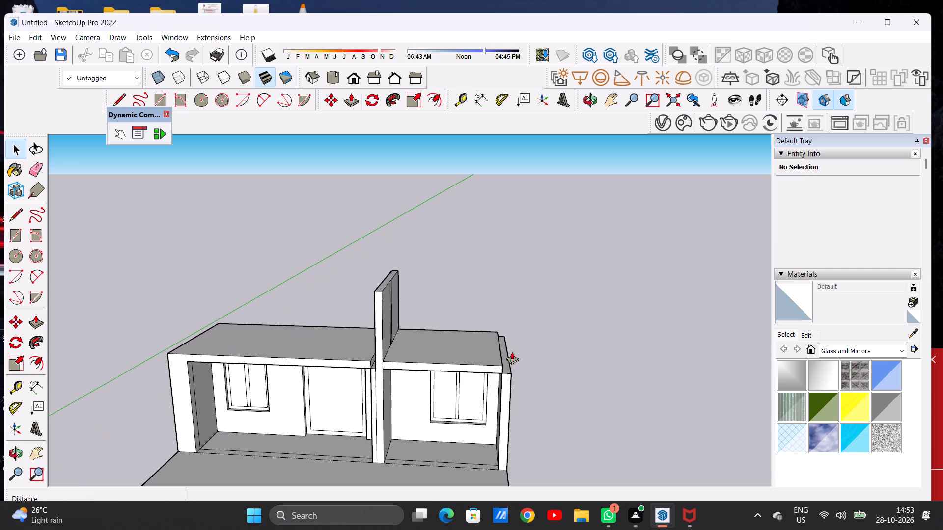
scroll(476, 344, "down", 6)
middle_click_drag(490, 332, 441, 430)
scroll(477, 386, "up", 4)
scroll(478, 384, "down", 1)
scroll(478, 384, "up", 9)
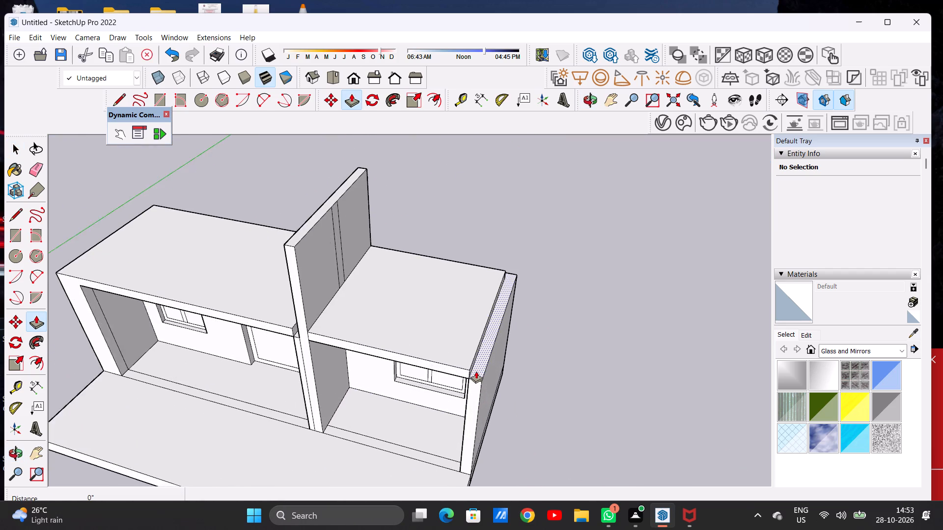
left_click(476, 371)
scroll(481, 339, "down", 6)
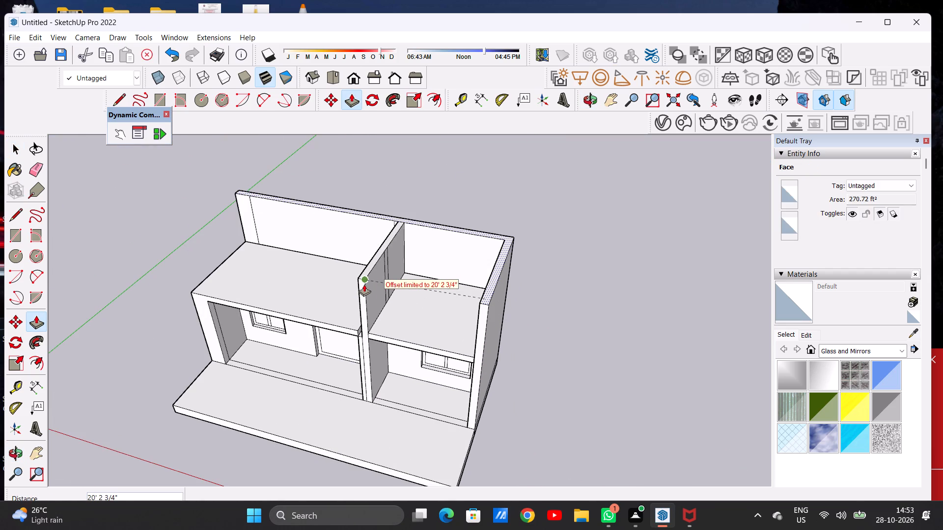
left_click(364, 284)
key("space")
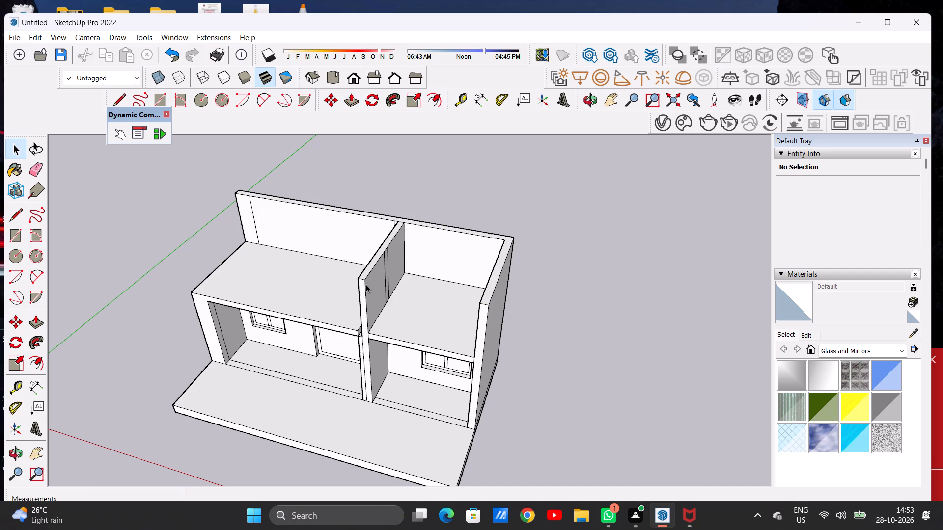
Examine the raised back and side walls above the roof slabs from the front.
scroll(451, 332, "down", 6)
middle_click_drag(416, 339, 457, 278)
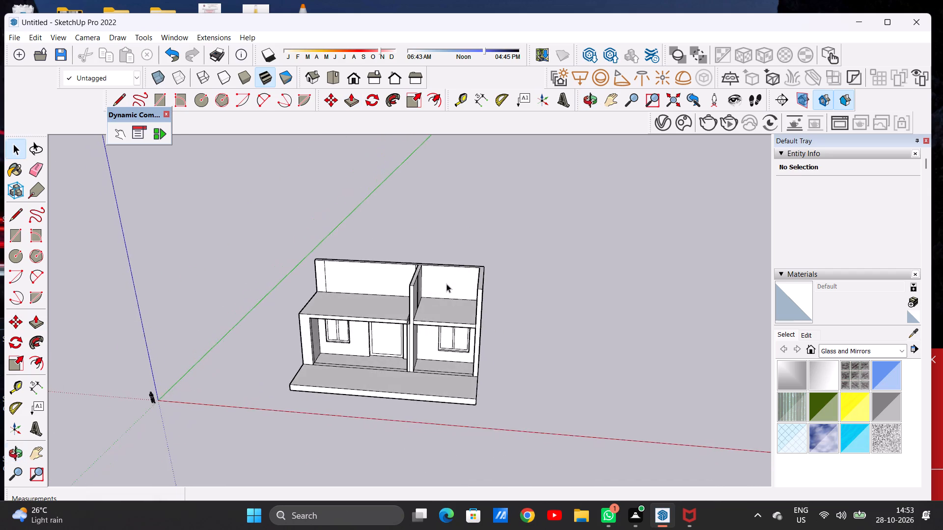
scroll(428, 294, "up", 5)
middle_click_drag(471, 305, 486, 286)
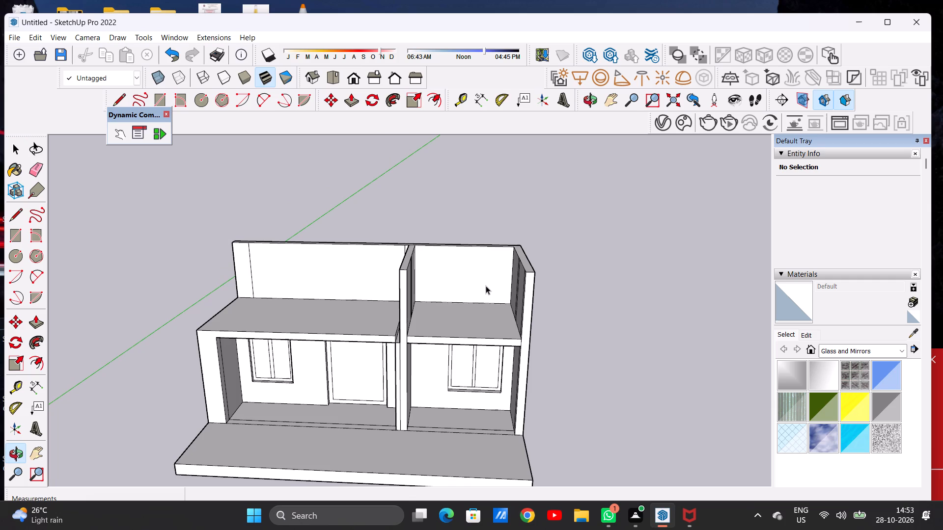
scroll(470, 290, "down", 3)
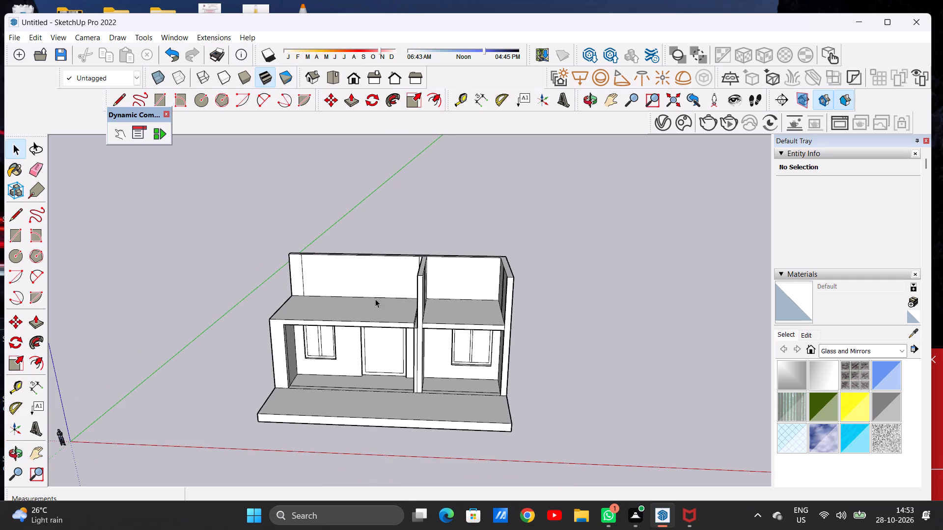
scroll(366, 301, "down", 4)
scroll(410, 292, "up", 9)
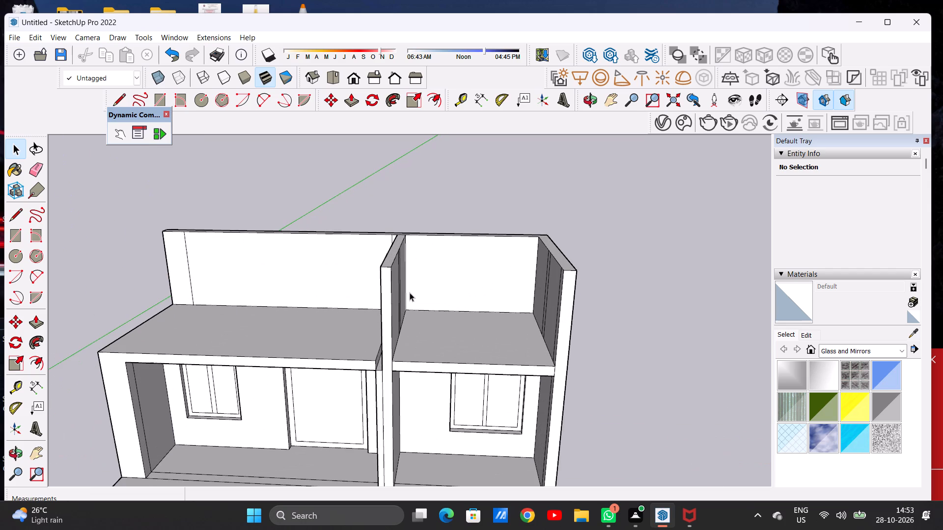
Push/Pull the back wall's inner face above the shorter room's roof slab forward about 23' between the fin and side wall.
middle_click_drag(426, 287, 420, 375)
scroll(347, 309, "down", 5)
scroll(391, 328, "up", 7)
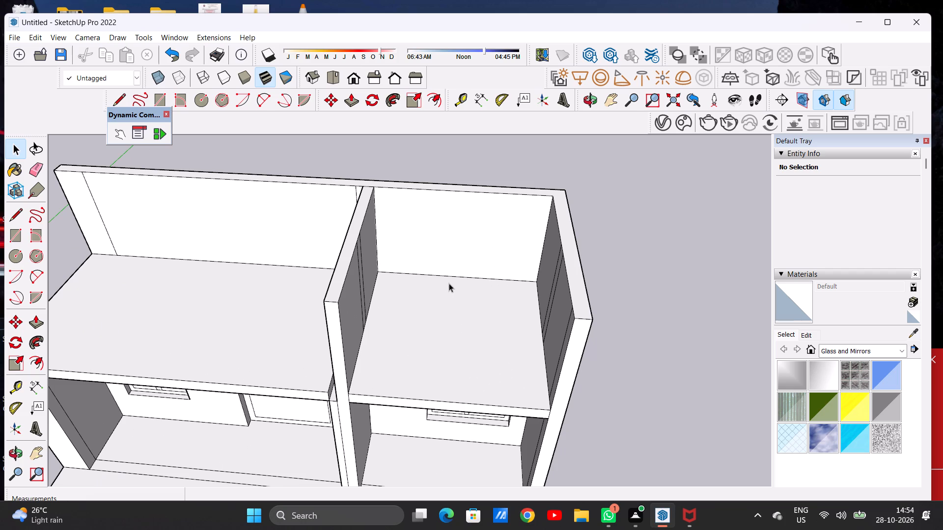
middle_click_drag(432, 284, 372, 294)
key("p")
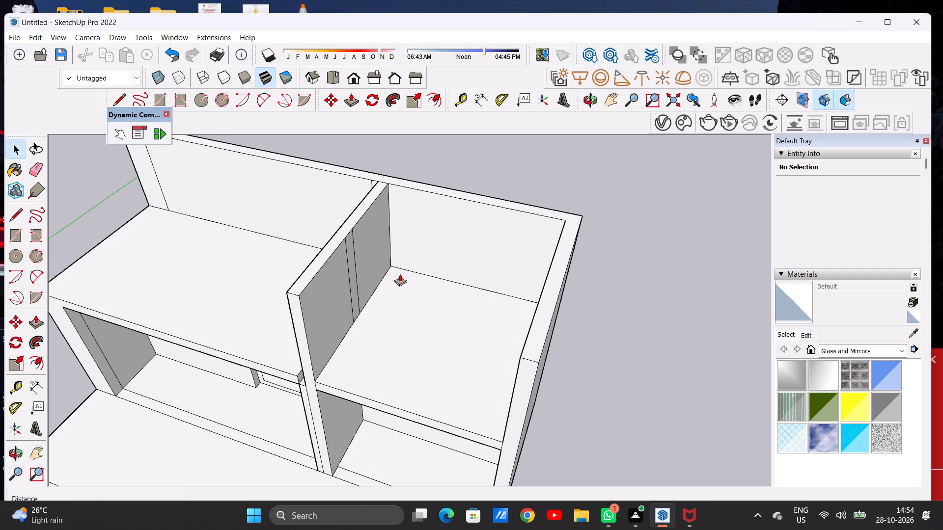
left_click(468, 222)
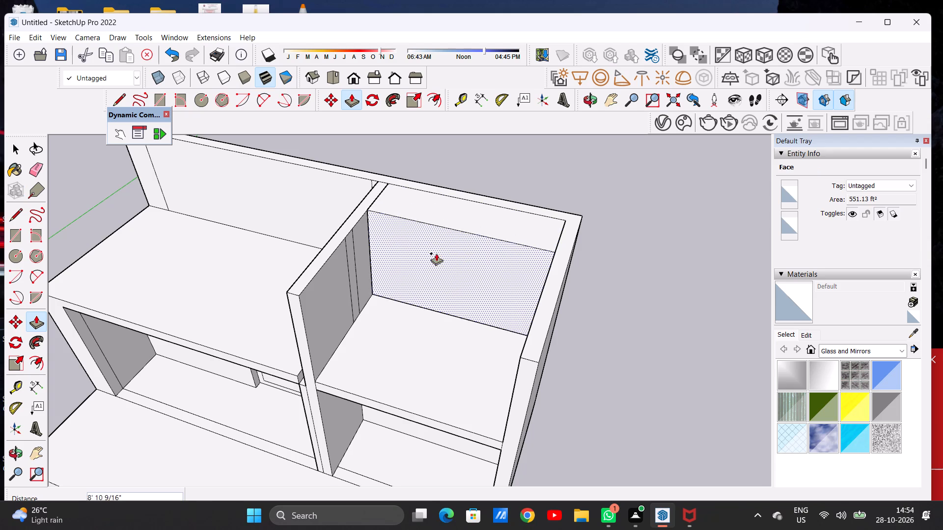
left_click(404, 299)
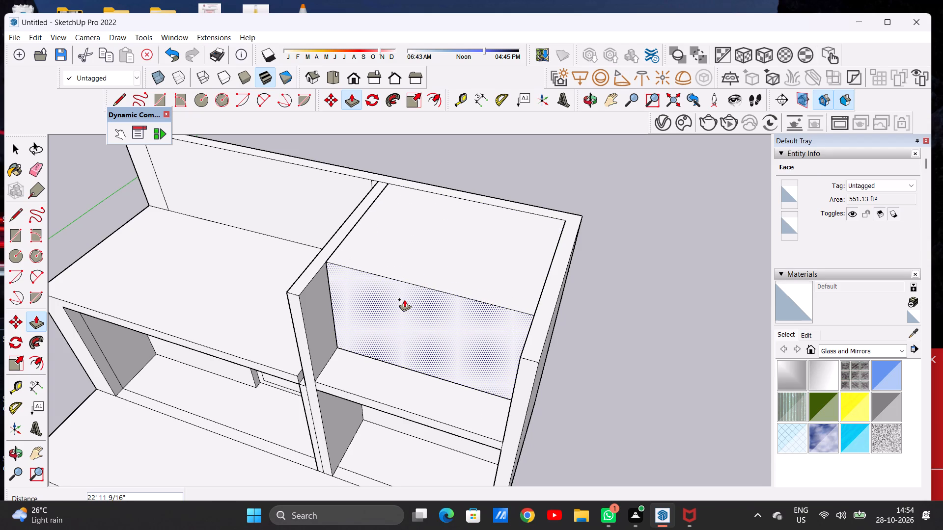
key("space")
Examine the upper block over the shorter room and its recessed front face from low and high angles.
scroll(459, 307, "down", 5)
middle_click_drag(416, 324, 493, 217)
scroll(449, 296, "up", 3)
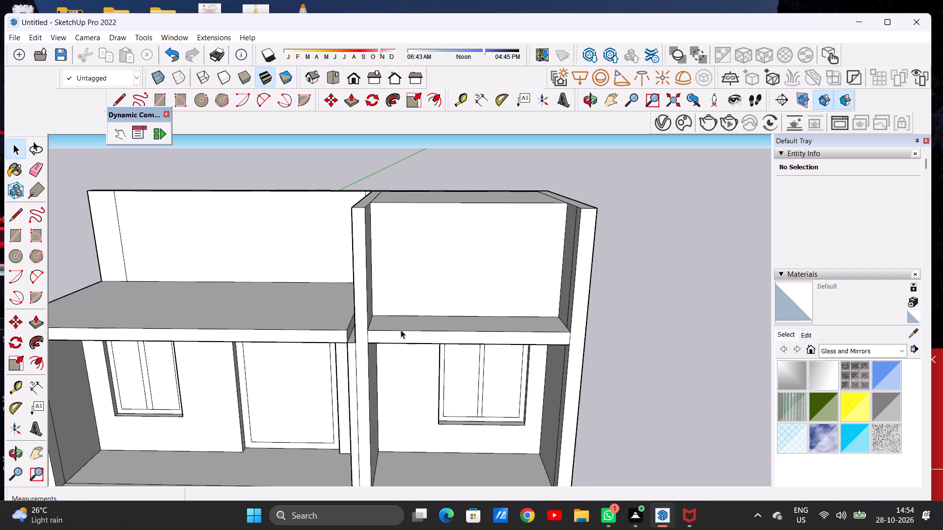
scroll(396, 331, "down", 6)
middle_click_drag(398, 335, 392, 298)
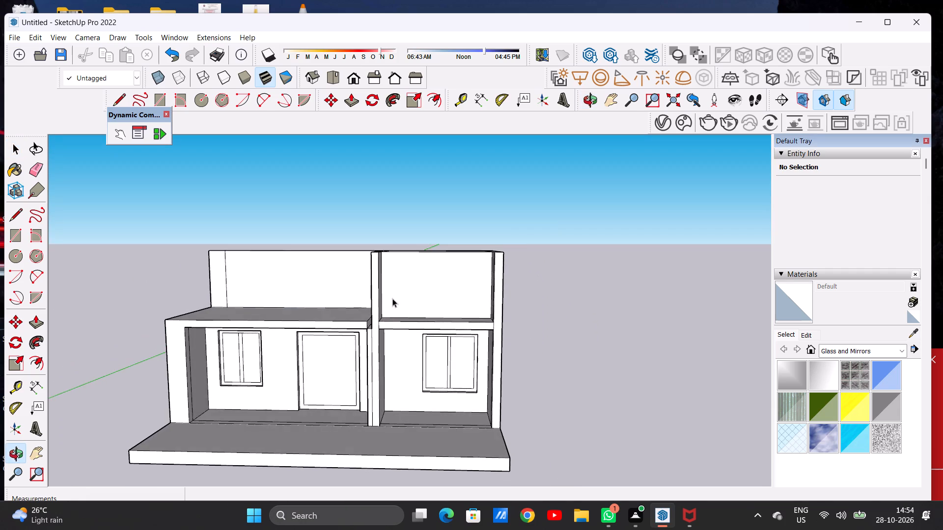
scroll(417, 292, "up", 2)
scroll(417, 292, "down", 1)
scroll(417, 292, "up", 4)
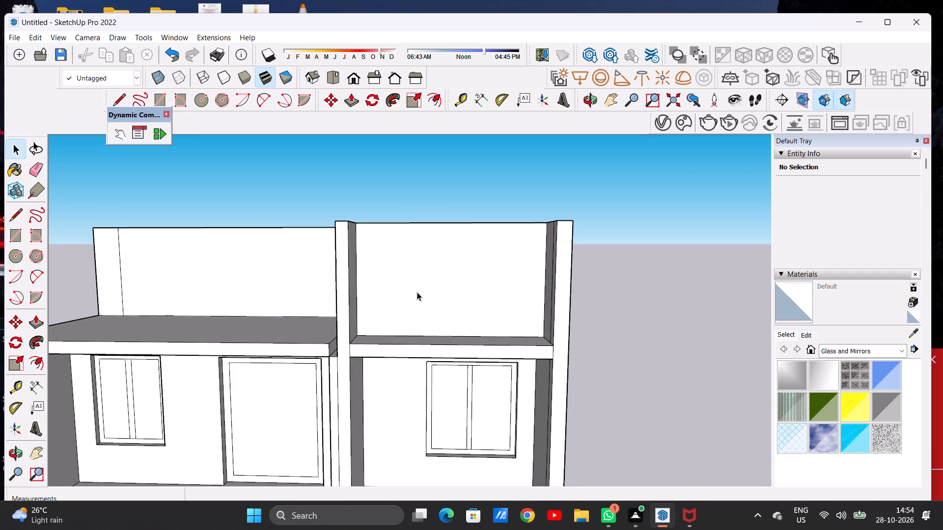
scroll(346, 310, "down", 1)
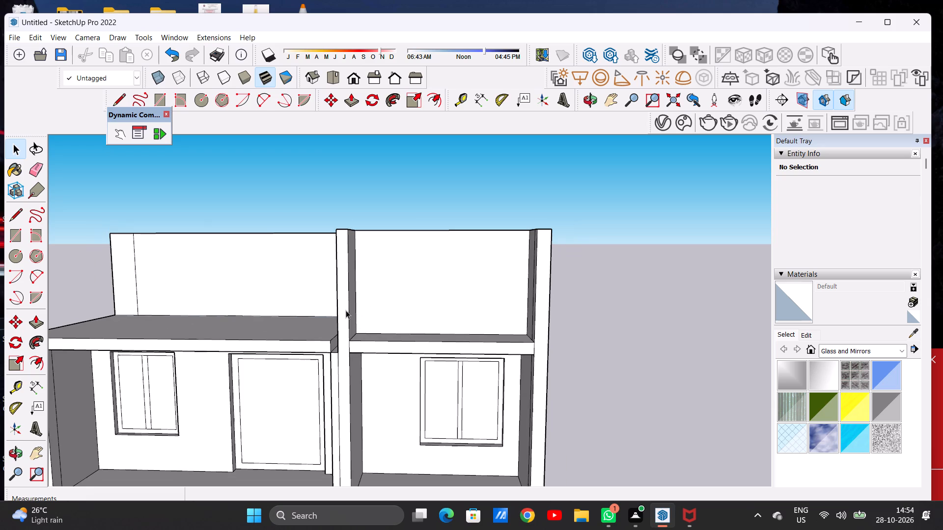
middle_click_drag(397, 288, 379, 355)
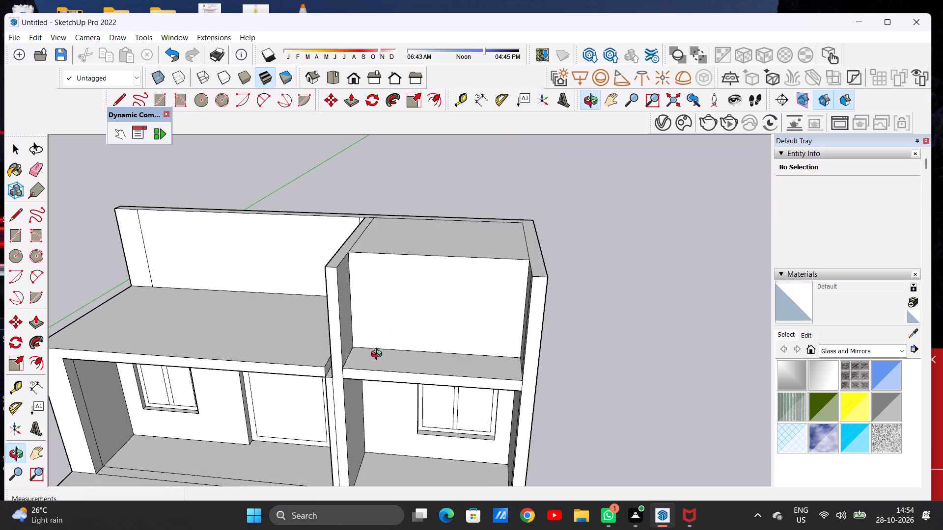
middle_click_drag(379, 355, 379, 356)
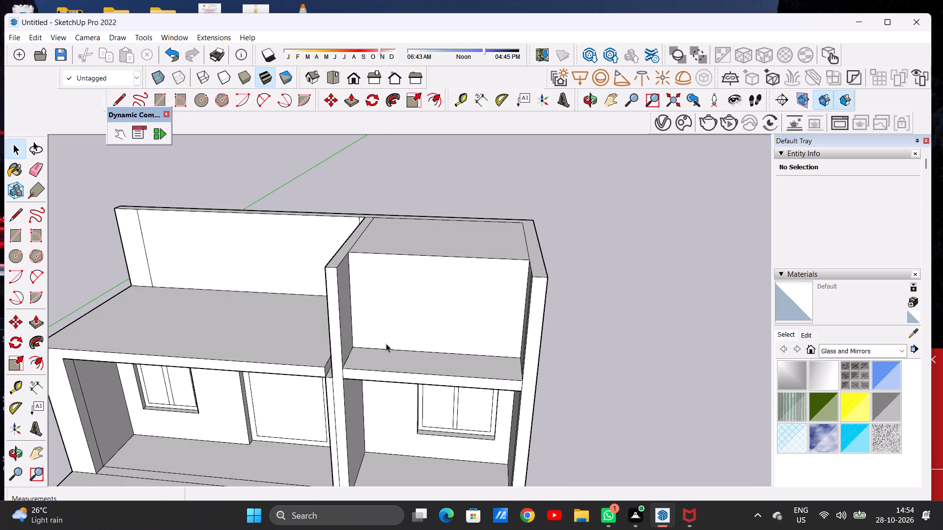
scroll(386, 344, "down", 4)
middle_click_drag(408, 340, 416, 278)
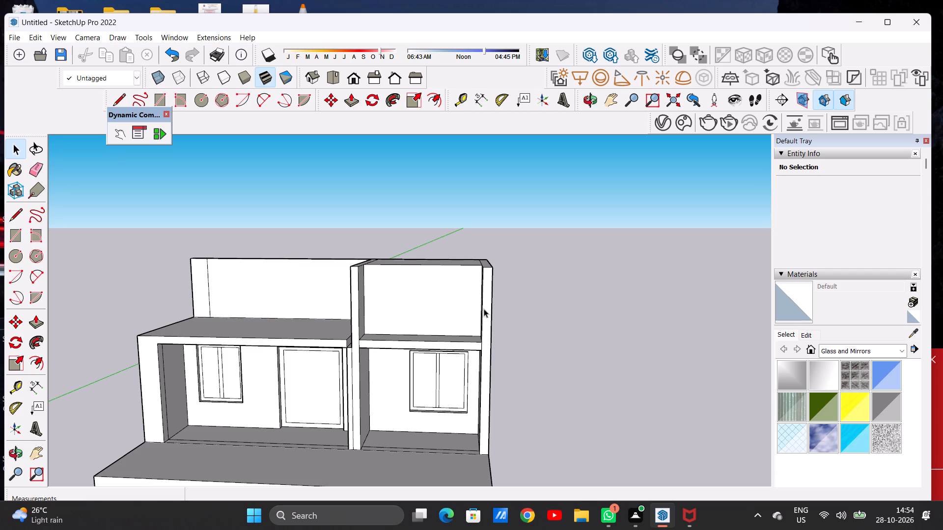
Draw a horizontal line about 30' 2 13/16" long across the lower part of the upper block's front face, between its side walls.
scroll(416, 313, "up", 6)
middle_click_drag(411, 314, 441, 310)
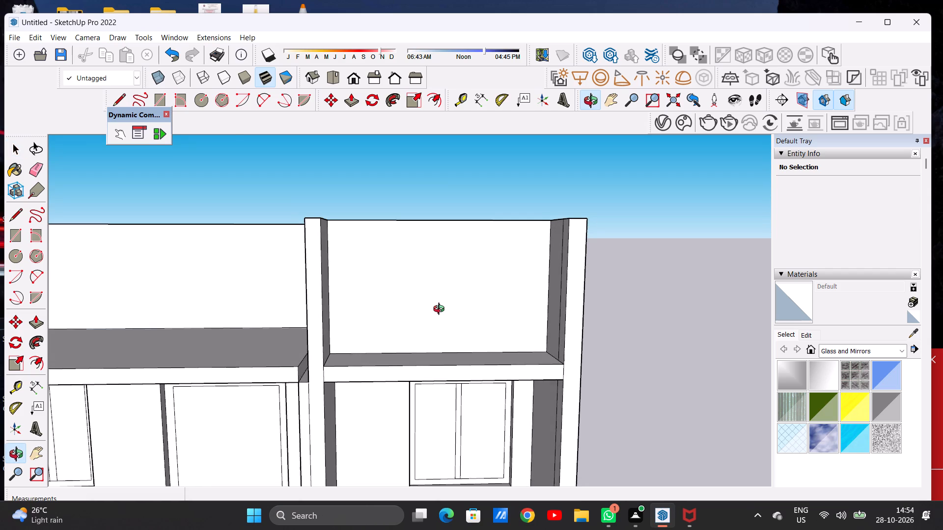
middle_click_drag(441, 310, 427, 315)
key("l")
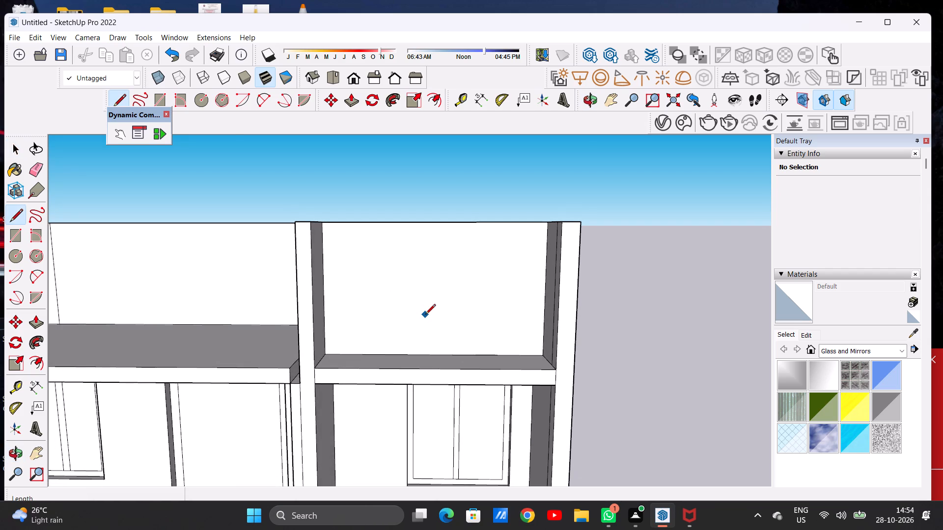
left_click(326, 312)
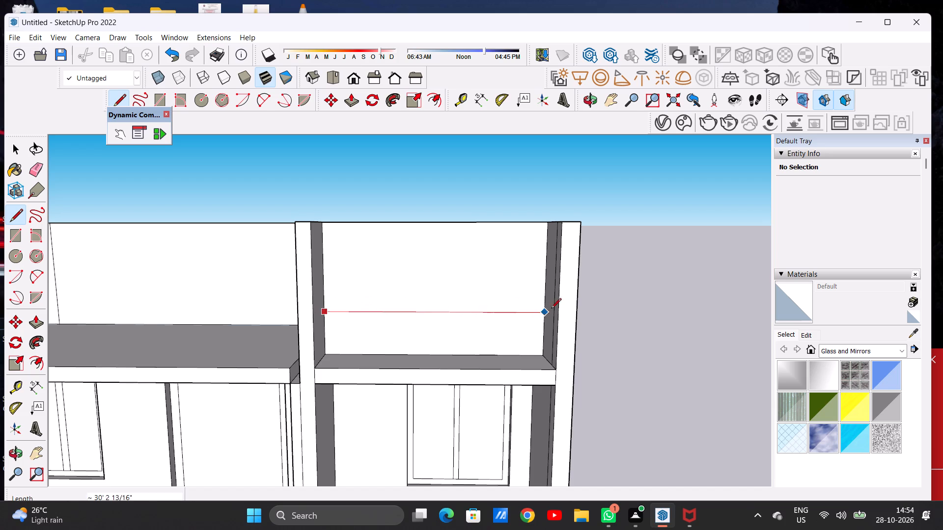
left_click(543, 311)
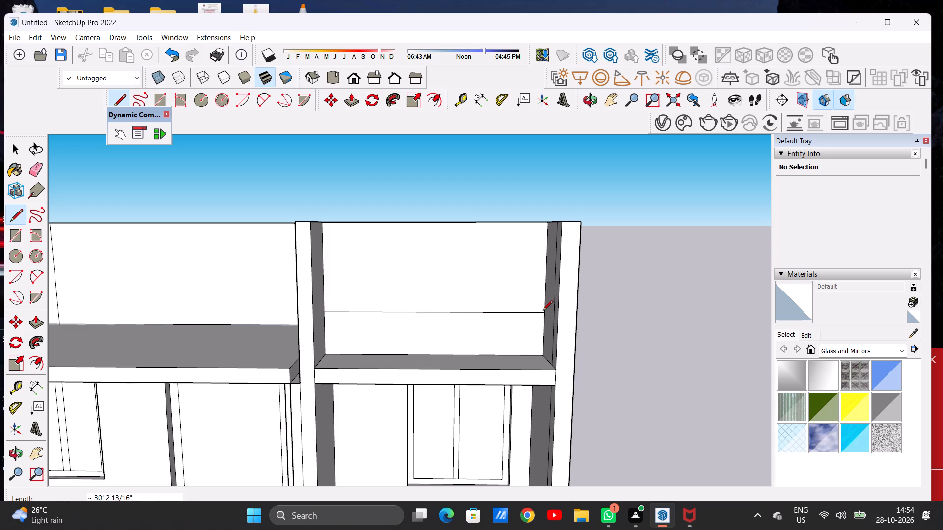
key("space")
Push/Pull the top face of the upper block over the shorter room up about 10' 9 3/4".
scroll(392, 342, "down", 7)
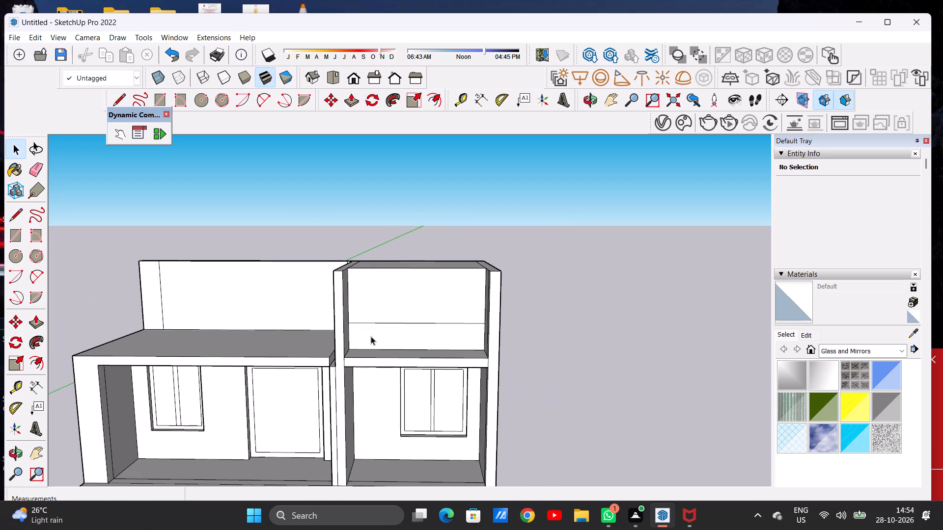
scroll(420, 327, "up", 1)
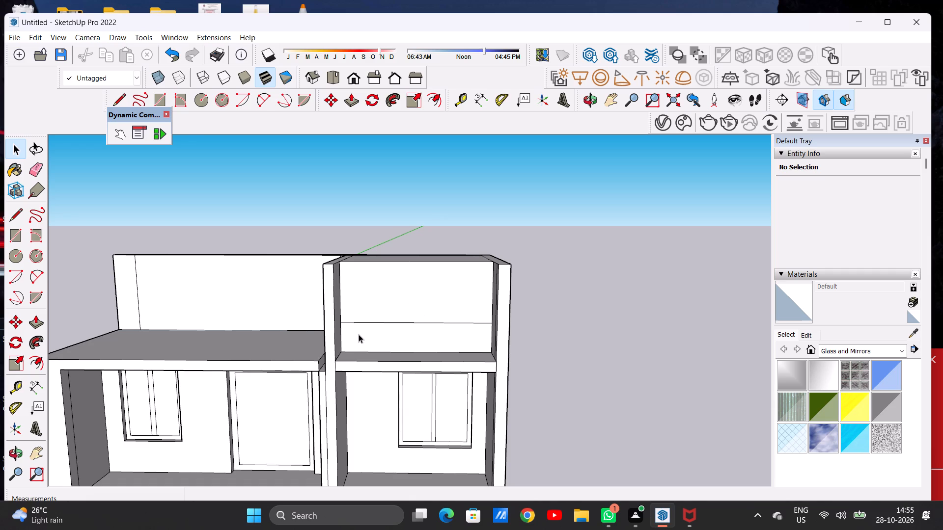
scroll(359, 336, "down", 5)
middle_click_drag(397, 307, 393, 323)
key("p")
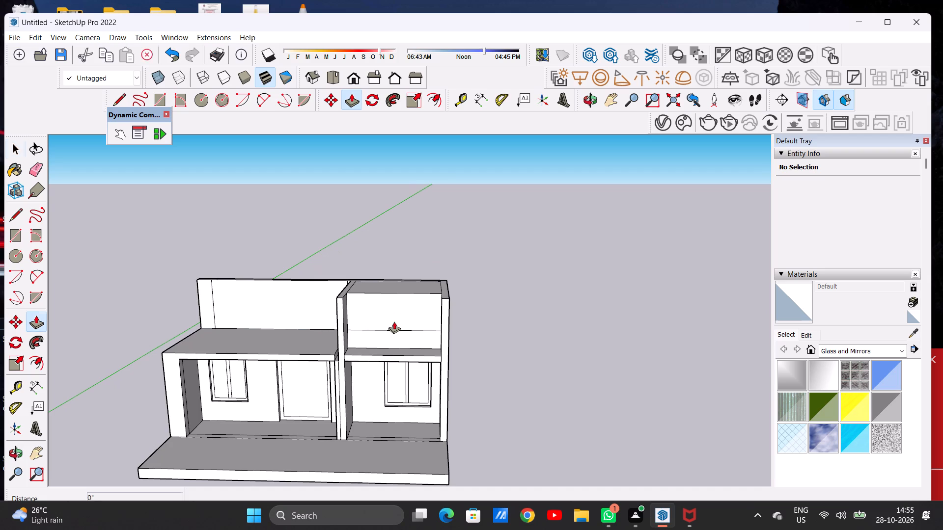
scroll(429, 276, "up", 4)
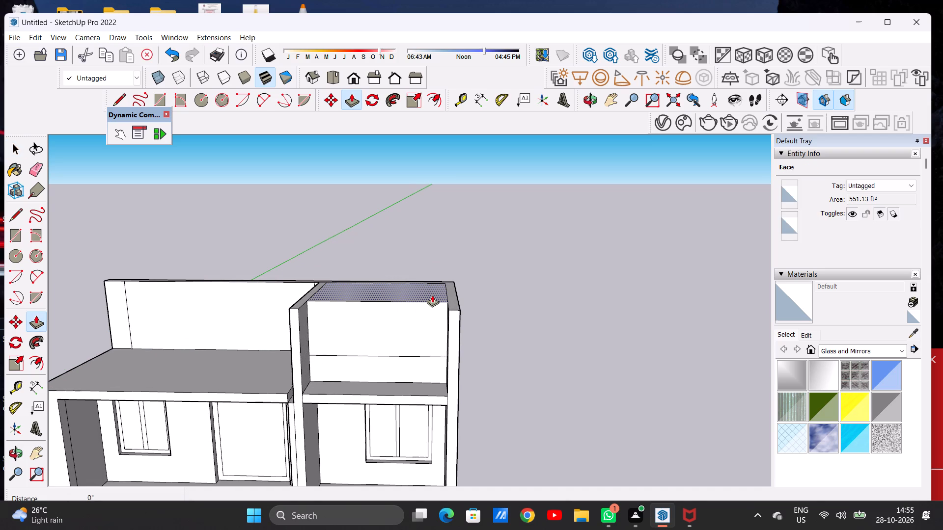
left_click(432, 295)
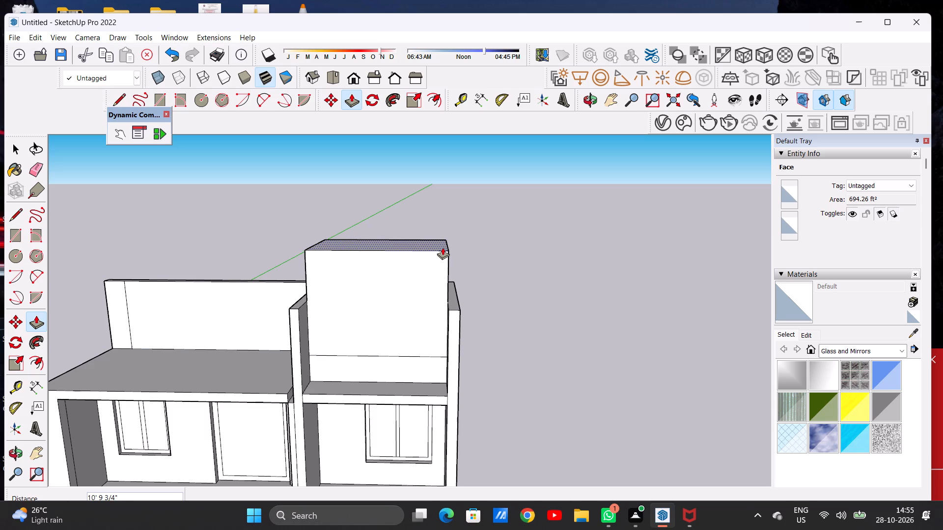
left_click(443, 247)
Push/Pull the top of the side wall beside the upper block up 10' 9 3/4", level with the block's top.
scroll(452, 297, "up", 4)
left_click(450, 304)
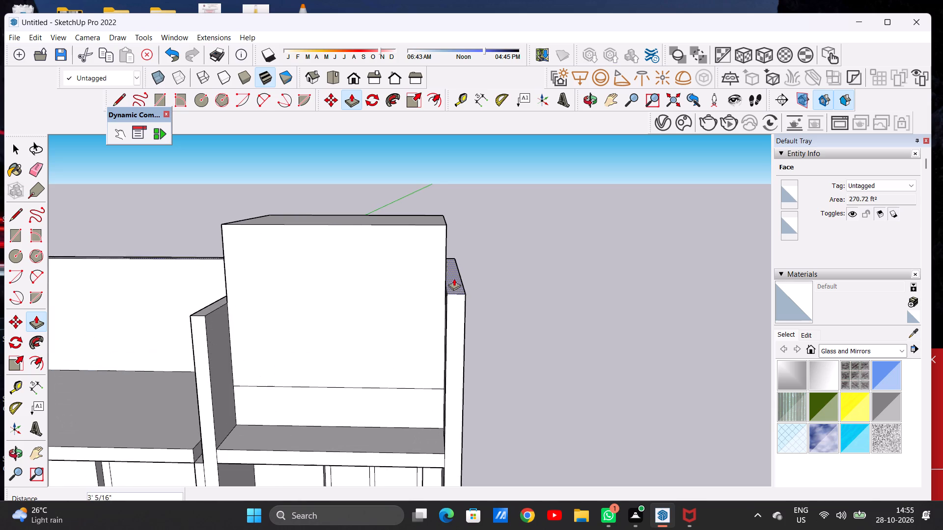
left_click(446, 226)
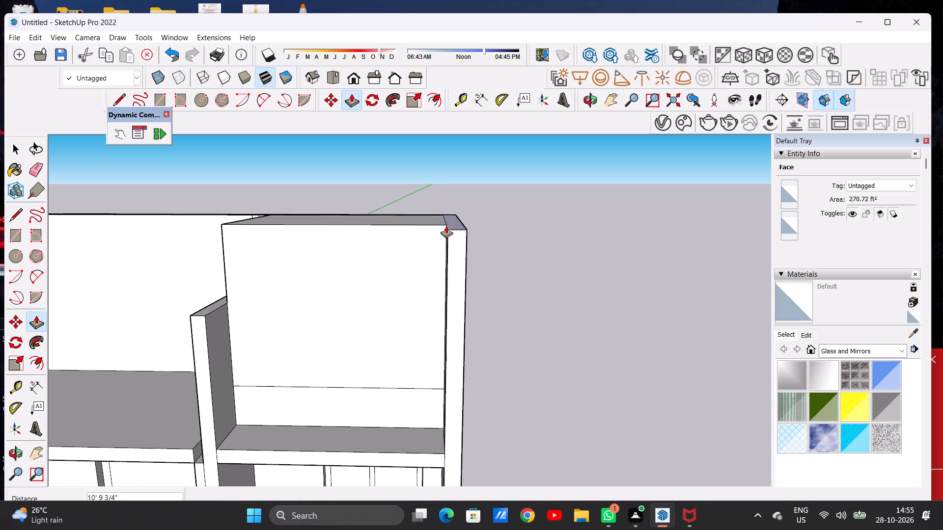
Push/Pull the top of the fin between the two rooms up 10' 9 3/4", level with the upper block's top.
scroll(465, 243, "down", 5)
scroll(297, 279, "up", 8)
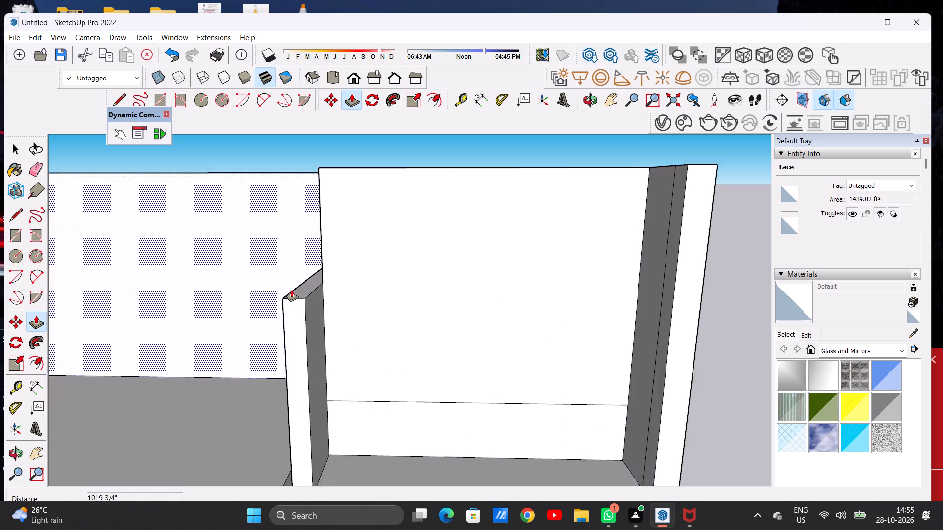
left_click(295, 293)
scroll(311, 274, "down", 7)
scroll(318, 205, "up", 6)
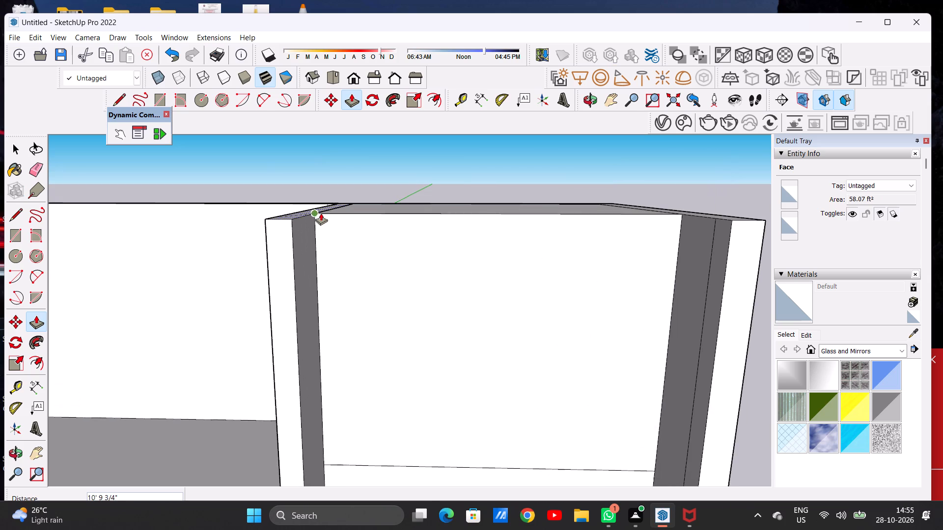
left_click(321, 215)
key("space")
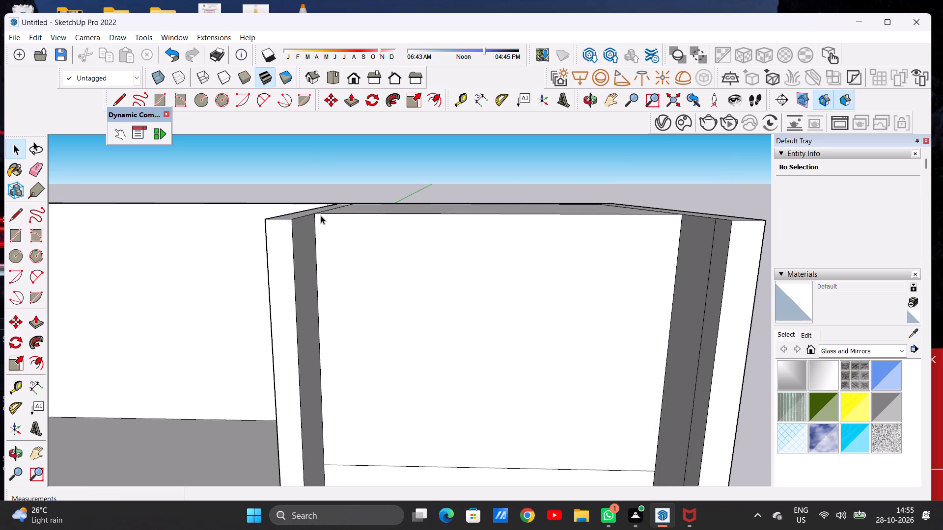
Examine the raised upper block, fin and side wall from the front and from above.
scroll(321, 215, "down", 3)
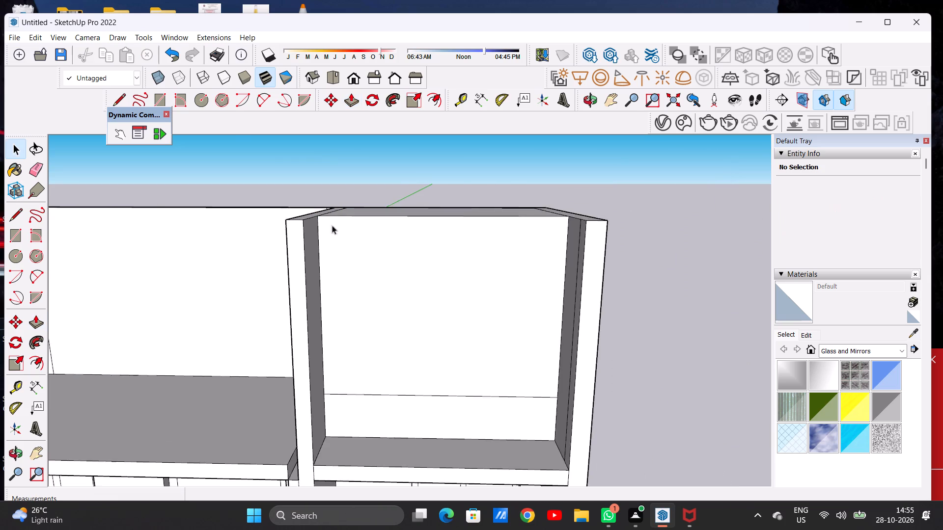
scroll(332, 225, "down", 5)
scroll(391, 258, "down", 3)
middle_click_drag(389, 304, 381, 279)
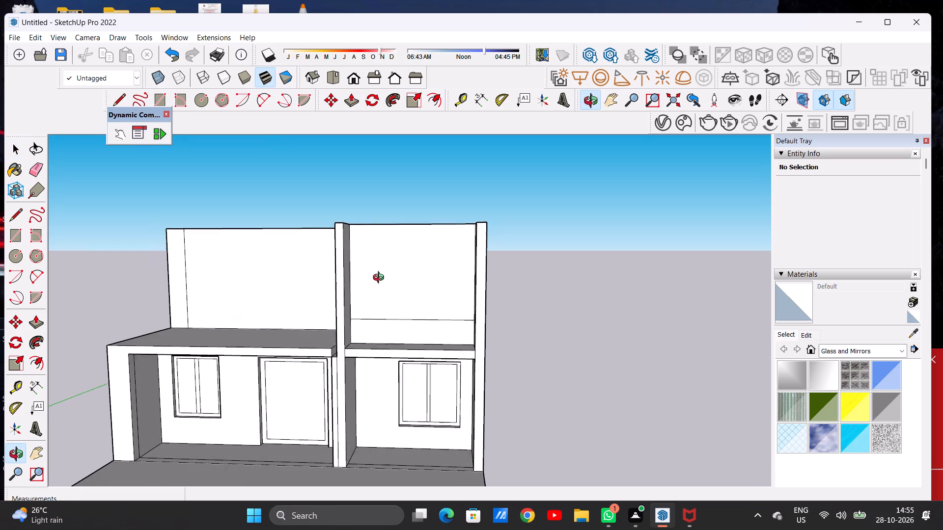
middle_click_drag(381, 279, 381, 279)
scroll(402, 322, "up", 4)
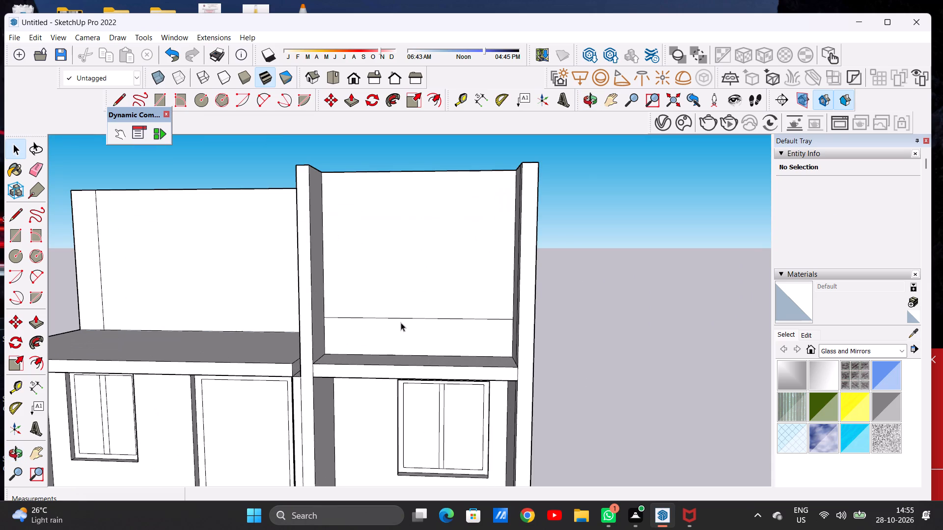
scroll(360, 327, "down", 4)
scroll(406, 313, "up", 3)
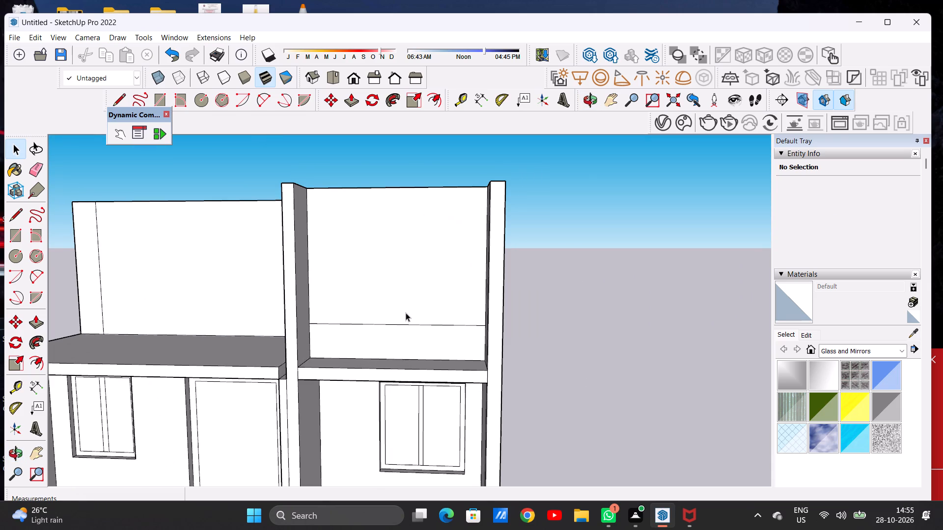
scroll(406, 313, "down", 1)
scroll(406, 313, "up", 1)
scroll(406, 313, "down", 2)
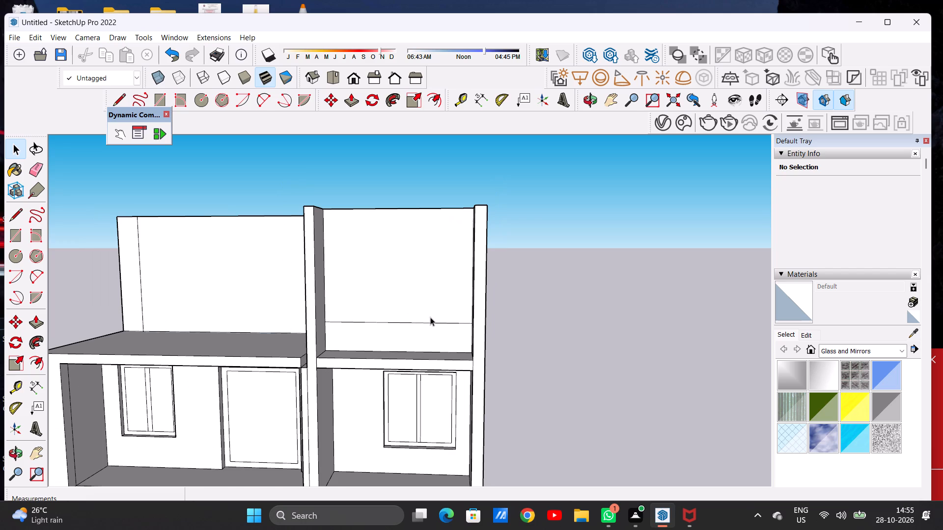
scroll(430, 317, "down", 5)
scroll(411, 260, "up", 4)
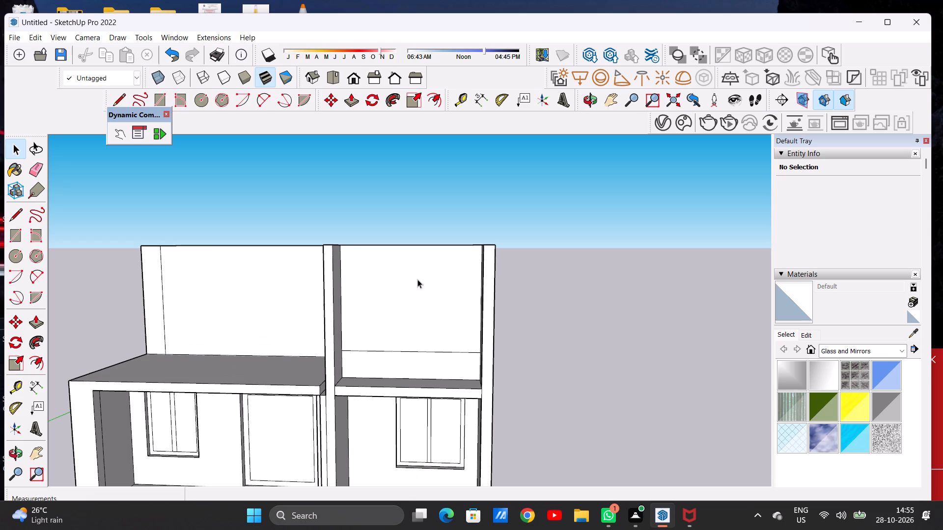
middle_click_drag(373, 289, 275, 381)
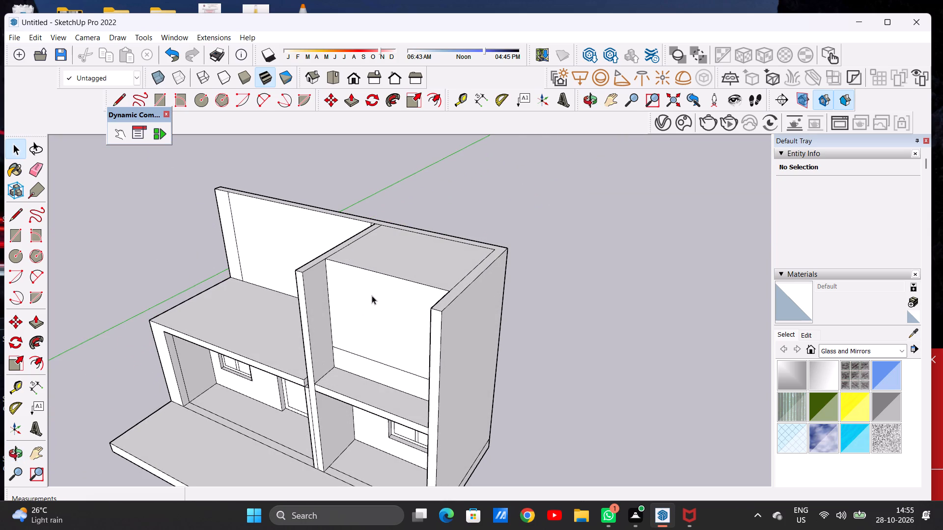
middle_click_drag(381, 294, 419, 275)
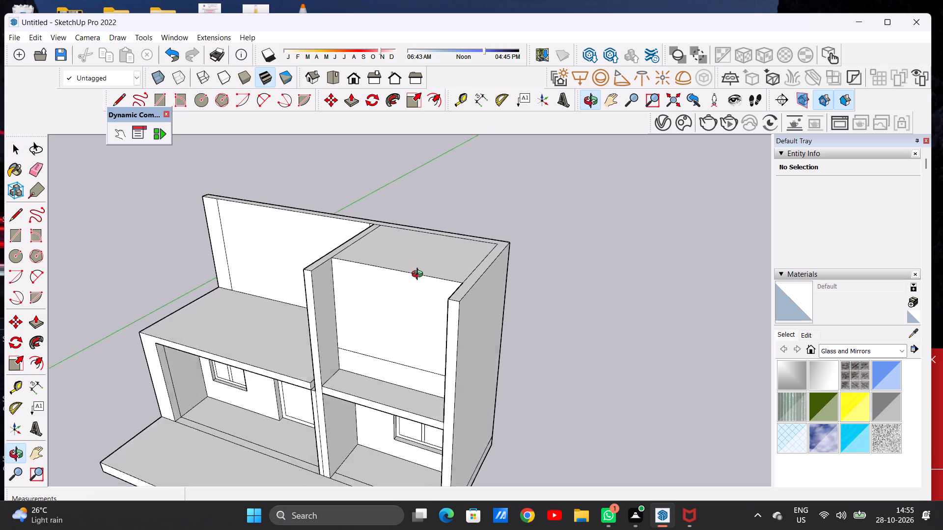
middle_click_drag(419, 275, 463, 228)
middle_click_drag(491, 213, 516, 208)
middle_click_drag(450, 314, 448, 295)
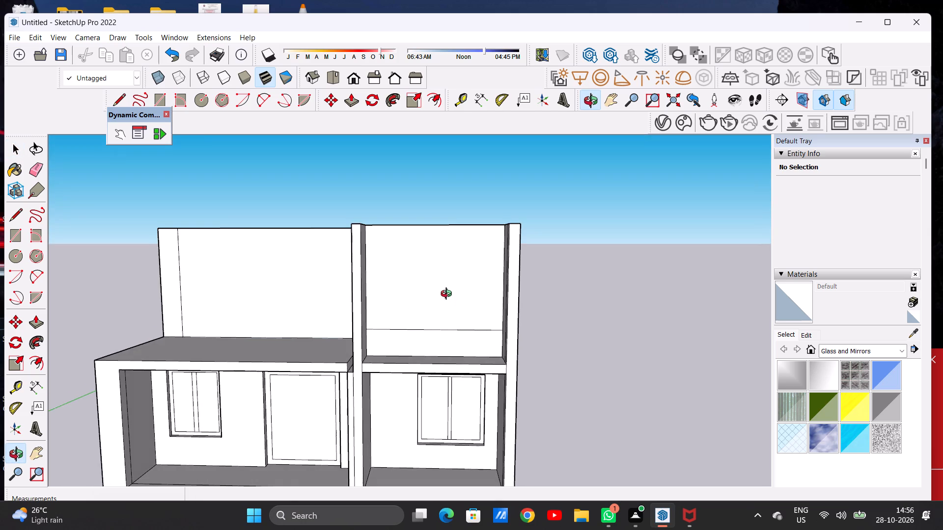
middle_click_drag(448, 295, 448, 300)
scroll(471, 274, "up", 1)
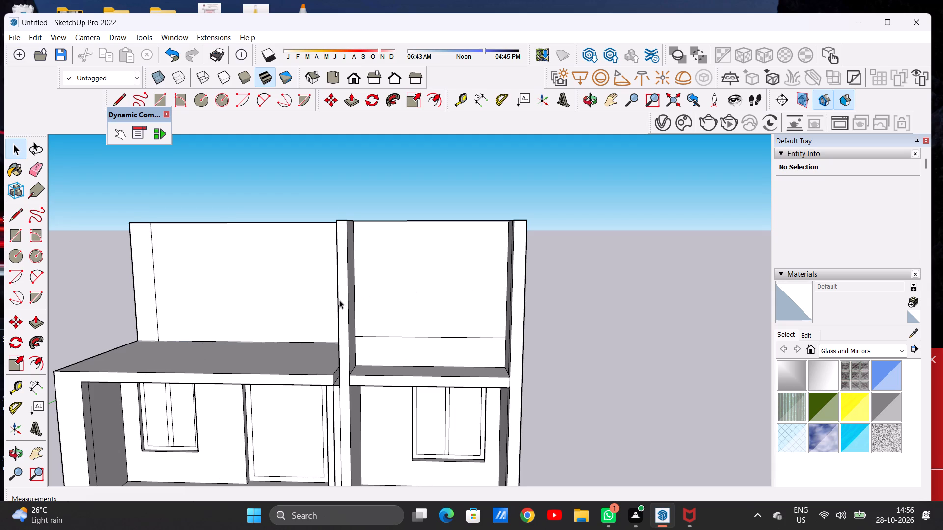
scroll(343, 286, "down", 3)
middle_click_drag(388, 285, 331, 321)
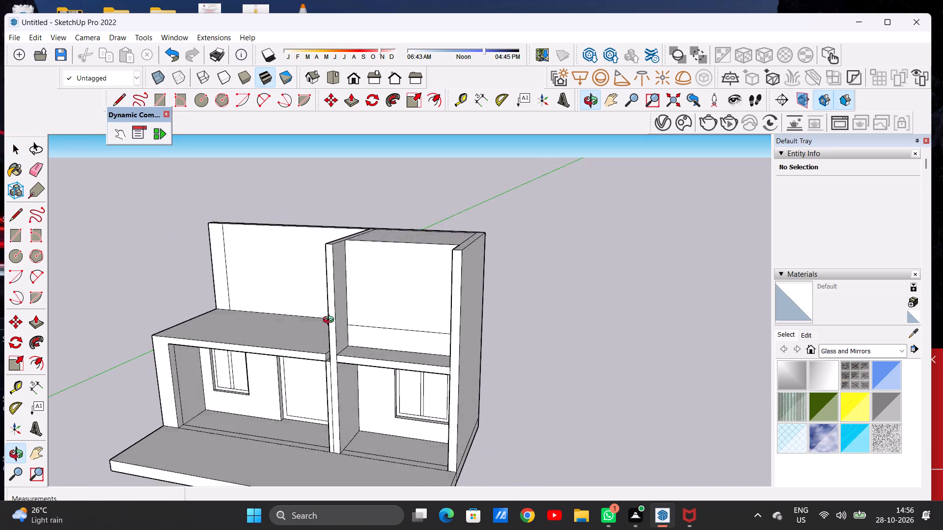
middle_click_drag(331, 321, 392, 307)
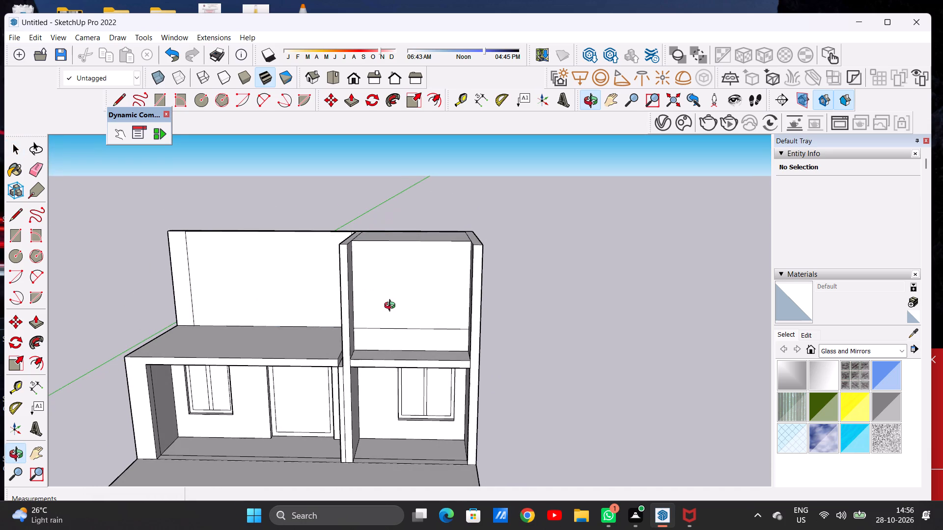
middle_click_drag(392, 307, 397, 284)
scroll(429, 283, "up", 2)
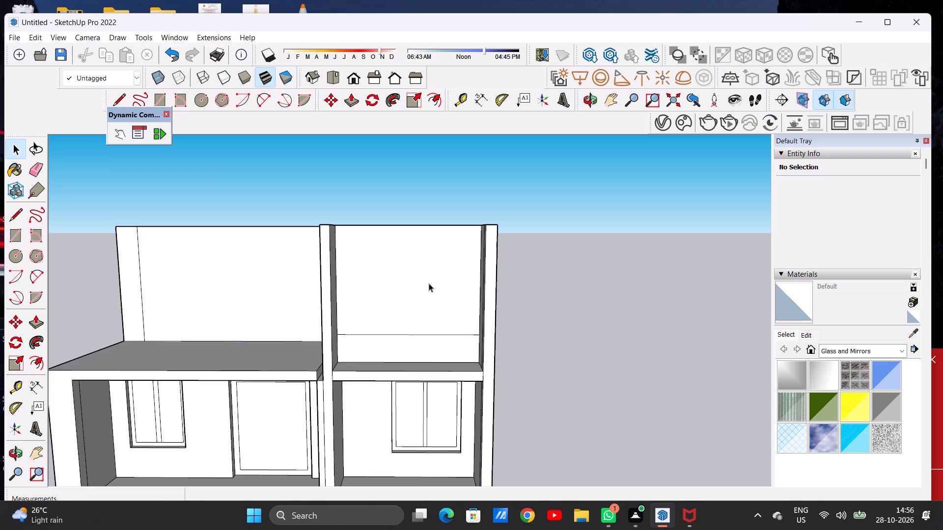
Draw a second horizontal line about 30' 2 13/16" long across the upper block's front face, just above the existing line.
key("r")
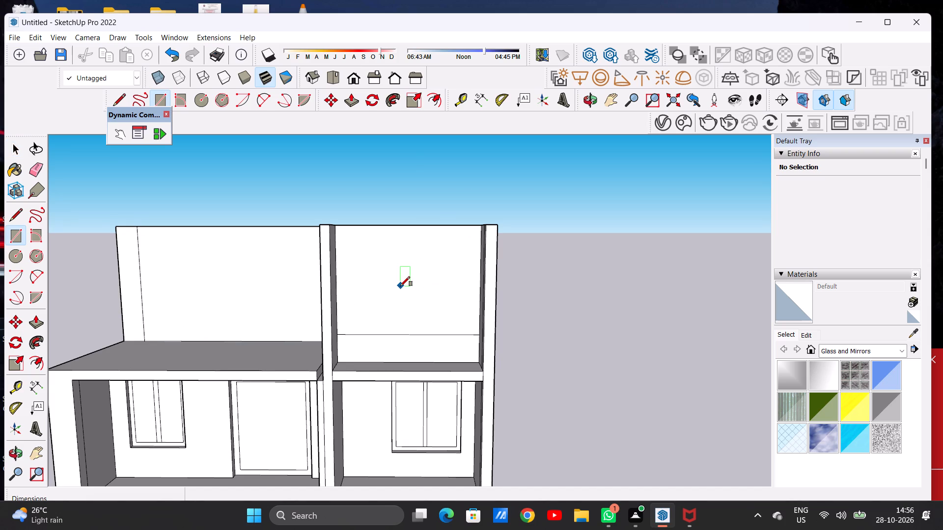
key("space")
type("L")
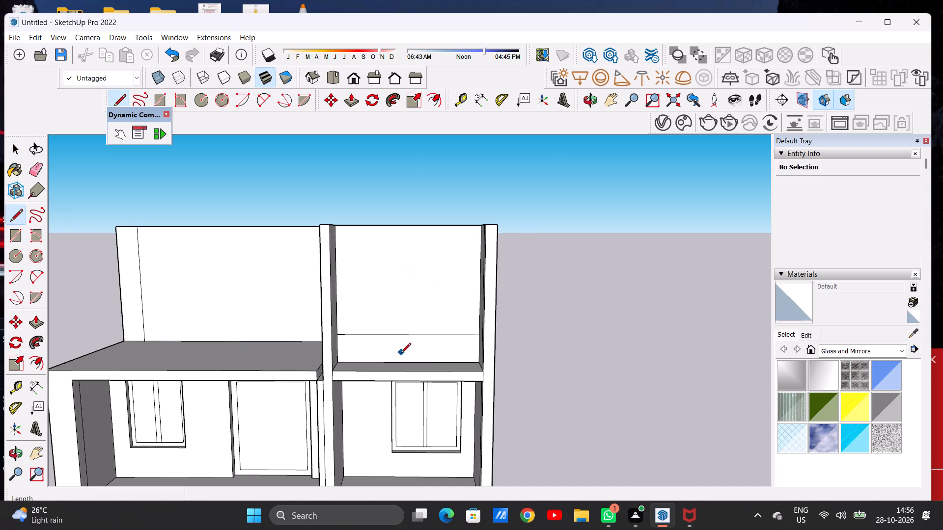
scroll(401, 354, "up", 4)
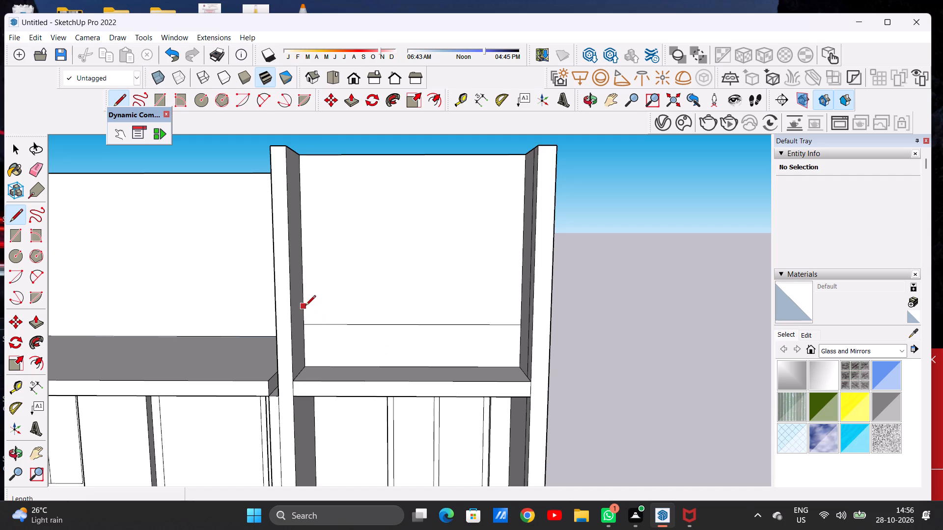
left_click(305, 306)
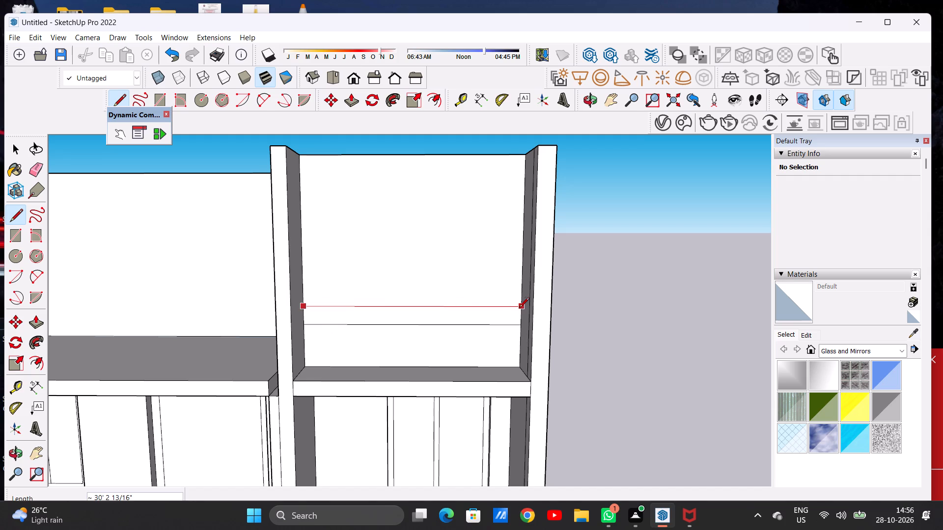
left_click(519, 308)
key("space")
Push/Pull the narrow strip between the two lines forward to form a ledge reaching the front edges of the fin and side wall.
key("p")
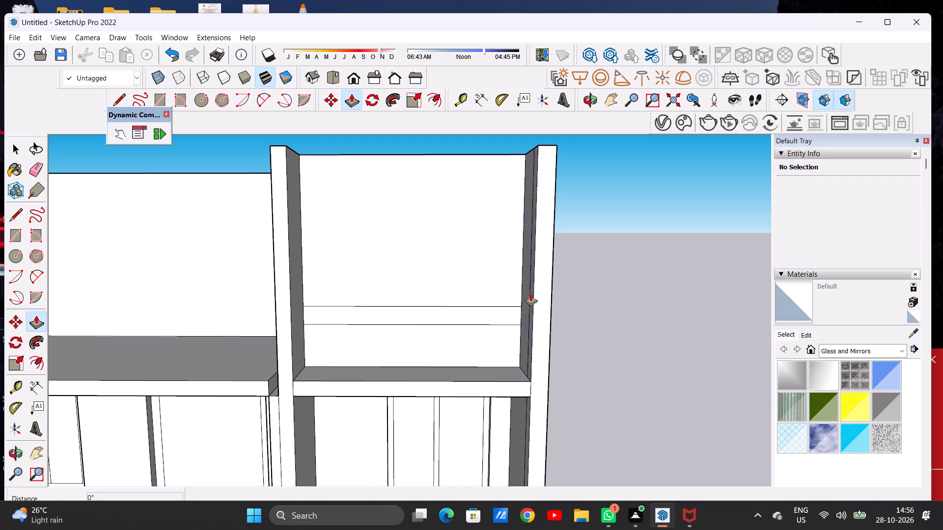
middle_click_drag(521, 312, 435, 348)
scroll(447, 335, "up", 5)
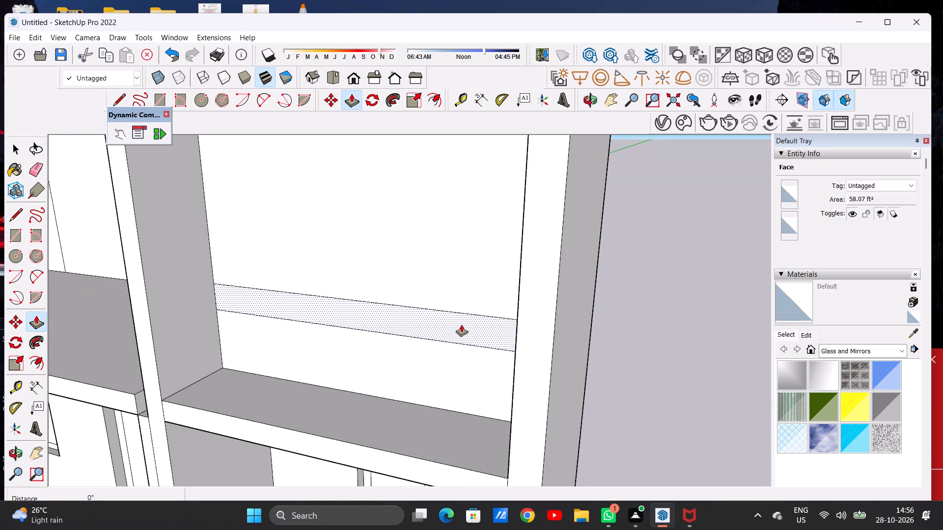
left_click(461, 324)
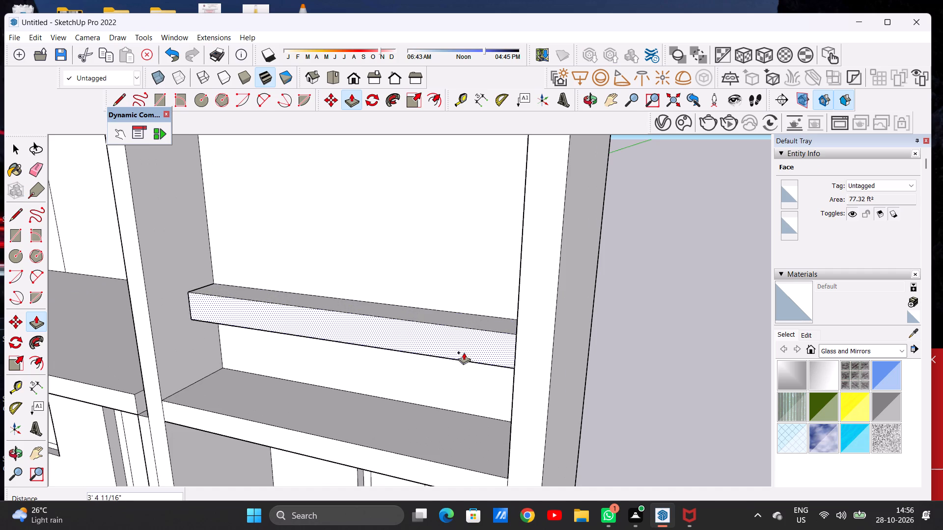
left_click(516, 365)
key("space")
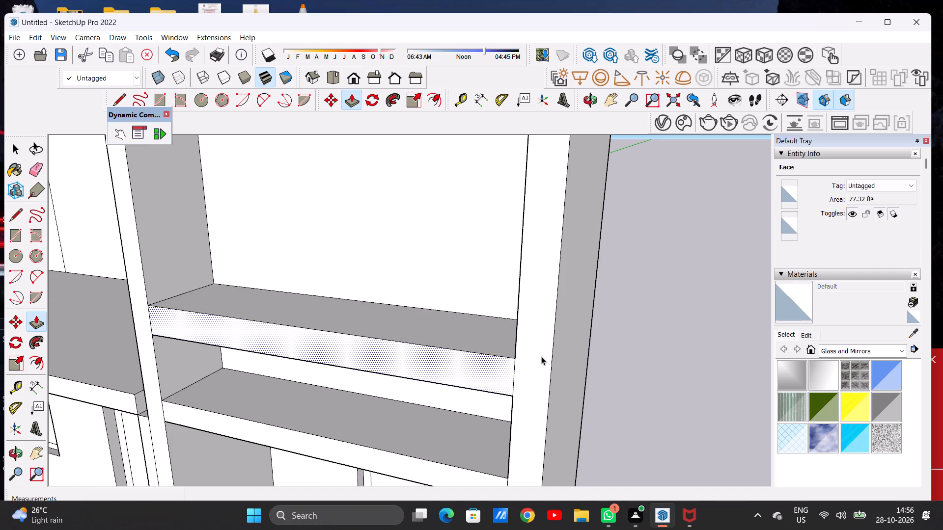
Push/Pull the recessed face between the new ledge and the shorter room's roof slab slightly forward.
scroll(555, 354, "down", 6)
scroll(596, 363, "up", 1)
scroll(599, 363, "down", 2)
scroll(457, 348, "down", 3)
middle_click_drag(396, 353, 453, 315)
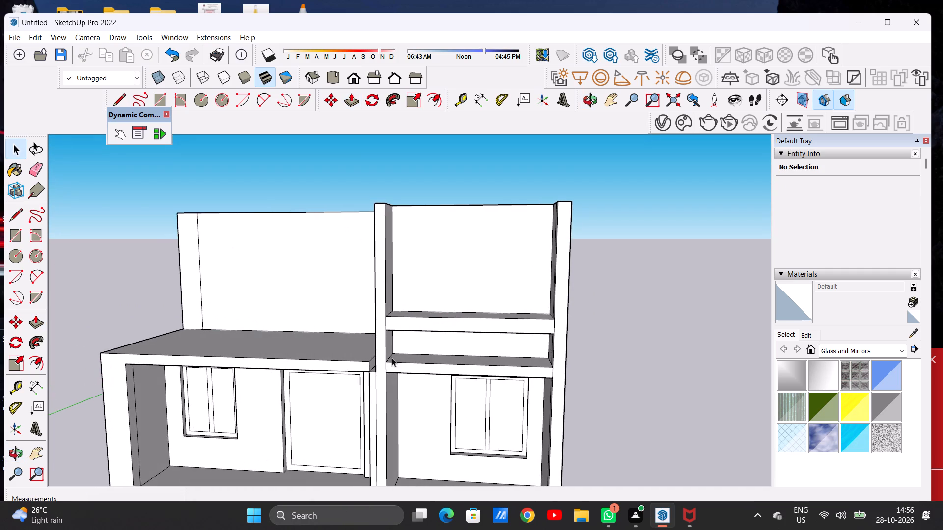
scroll(388, 368, "down", 4)
scroll(423, 346, "down", 1)
scroll(423, 346, "up", 5)
middle_click_drag(423, 346, 407, 338)
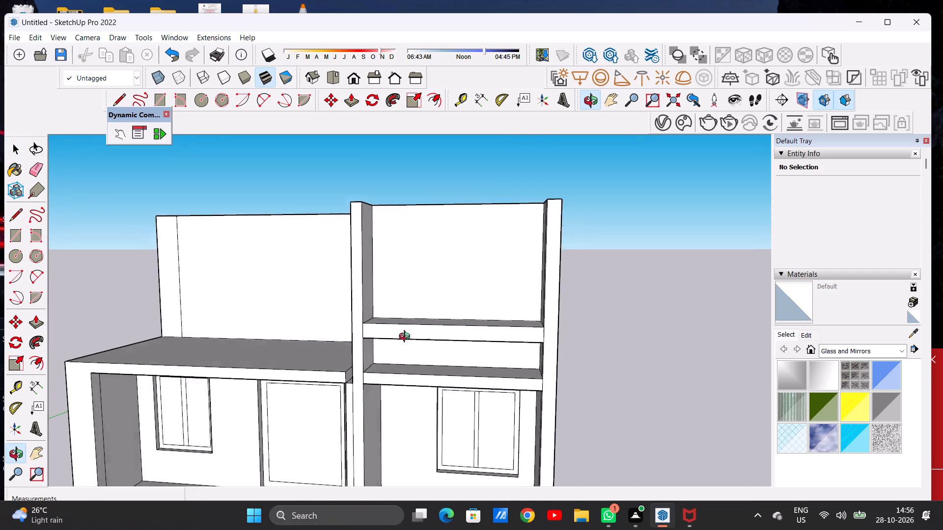
middle_click_drag(407, 338, 346, 333)
scroll(447, 347, "up", 1)
scroll(447, 347, "down", 1)
scroll(447, 347, "up", 2)
key("p")
scroll(461, 347, "up", 4)
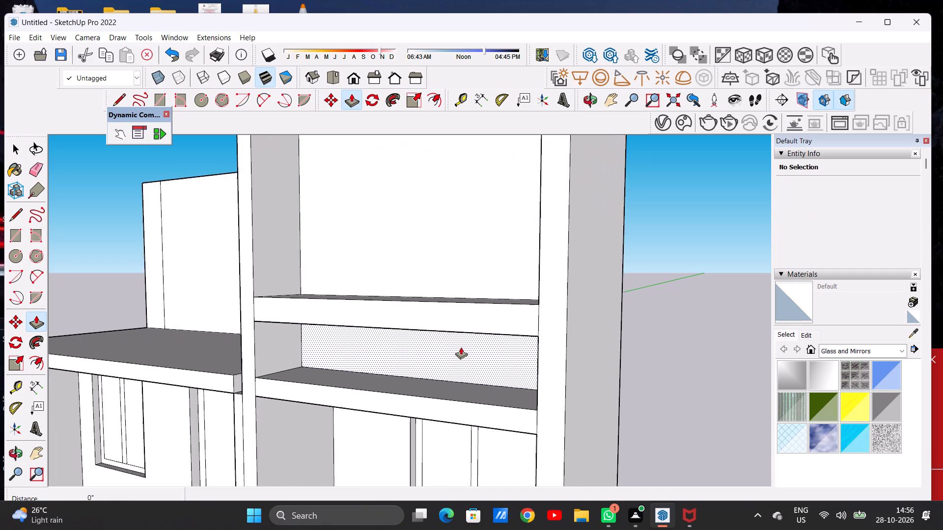
left_click(461, 347)
left_click(445, 352)
key("space")
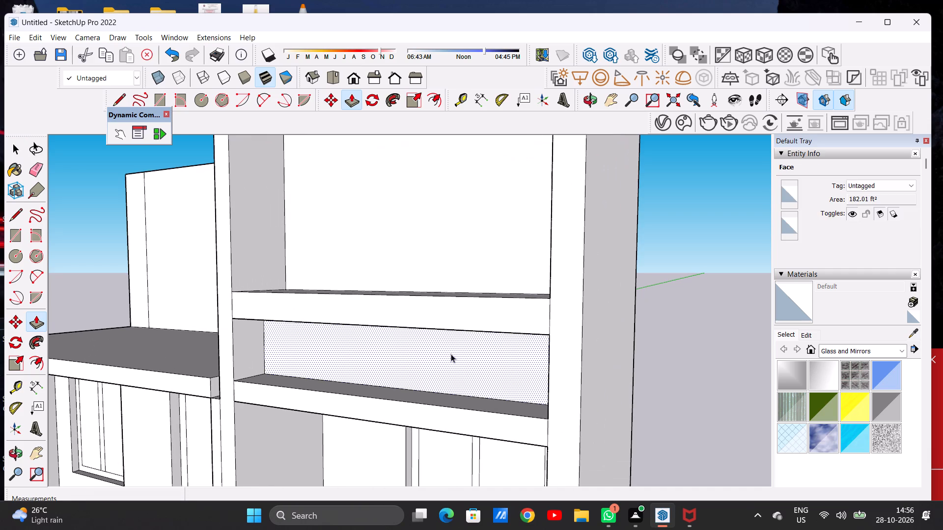
Draw a rectangle about 26' 7 3/4" by 16' 5 5/8" on the upper block's recessed front face above the ledge.
scroll(453, 350, "down", 6)
middle_click_drag(384, 337, 469, 341)
scroll(372, 349, "down", 6)
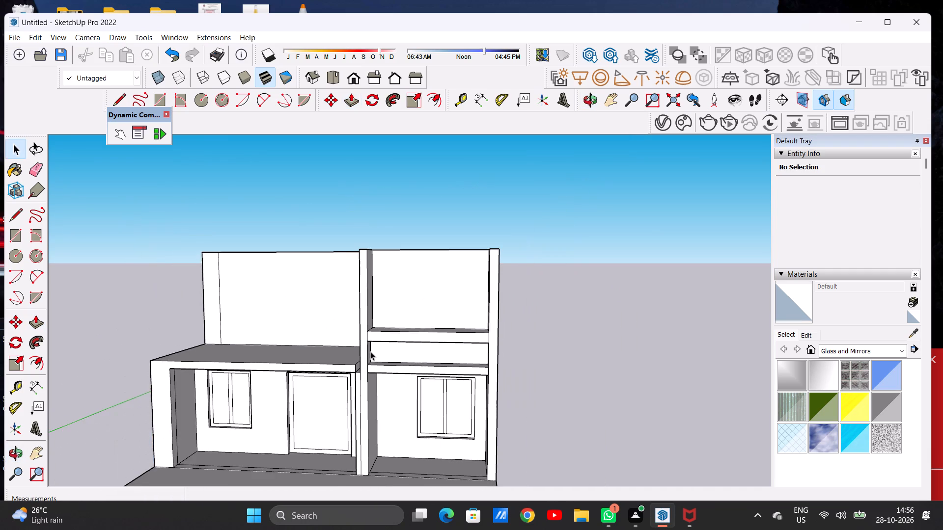
middle_click_drag(417, 339, 422, 340)
scroll(423, 312, "up", 2)
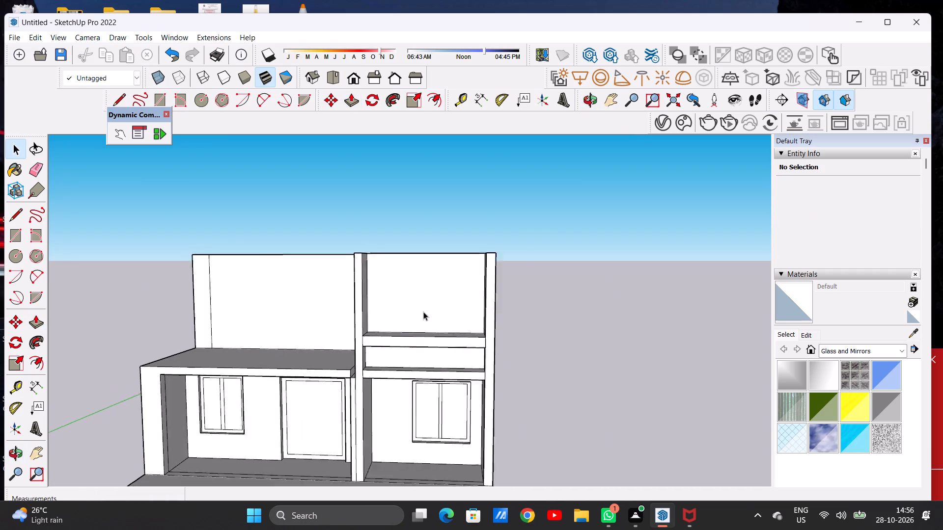
scroll(423, 312, "up", 5)
key("r")
scroll(461, 314, "down", 5)
middle_click_drag(418, 320, 427, 315)
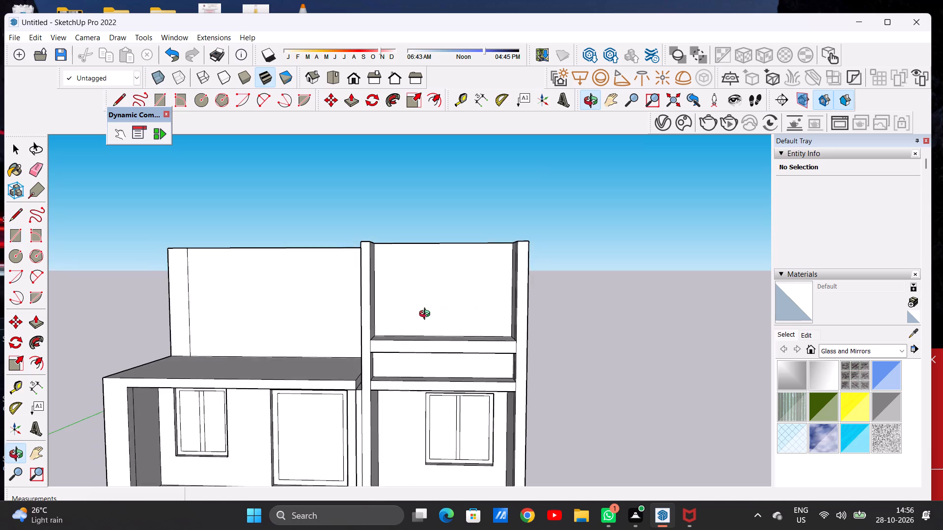
middle_click_drag(427, 315, 425, 317)
scroll(425, 283, "up", 4)
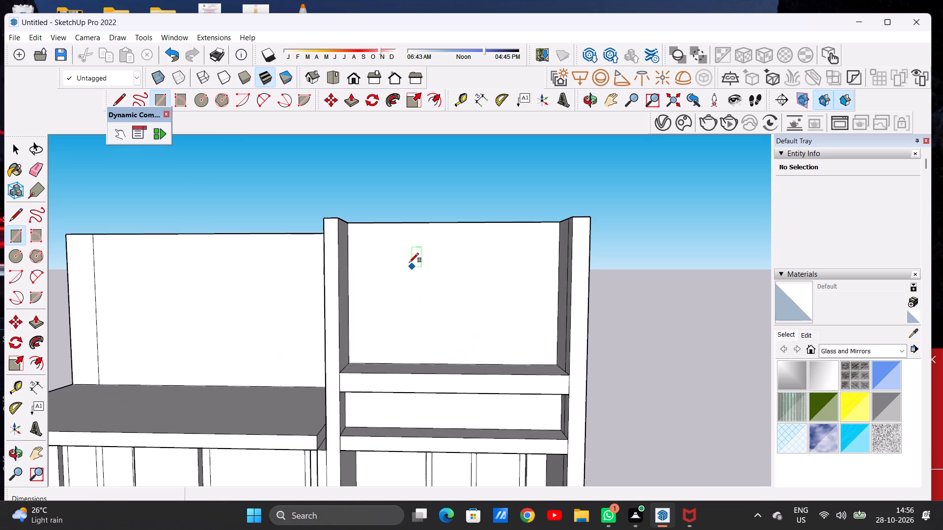
left_click(359, 236)
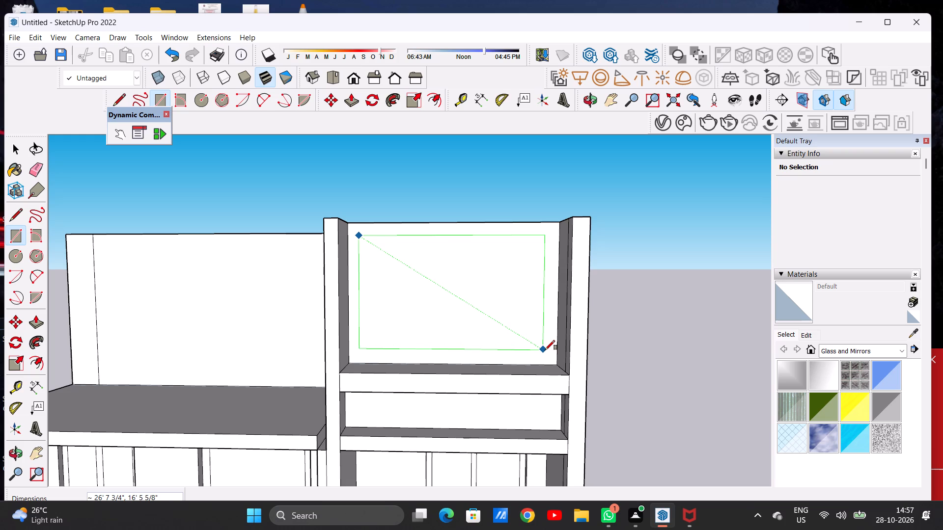
left_click(545, 350)
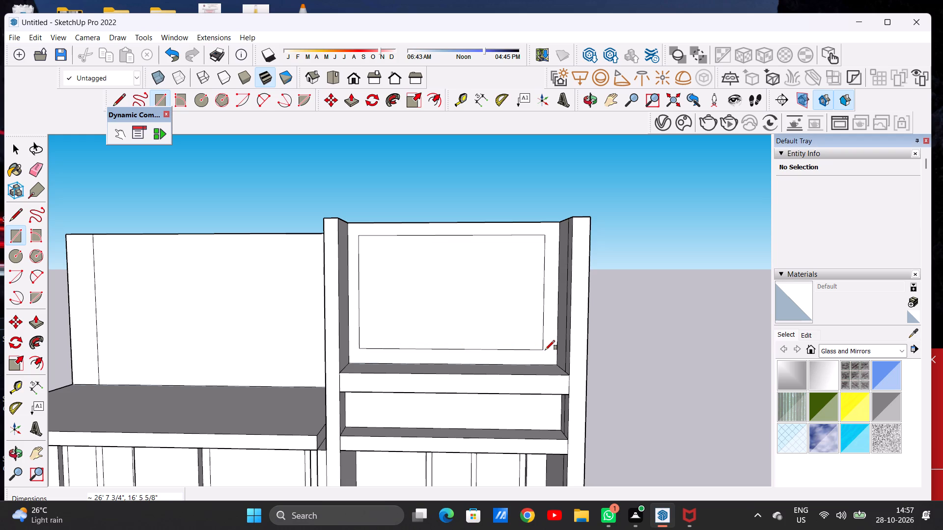
key("space")
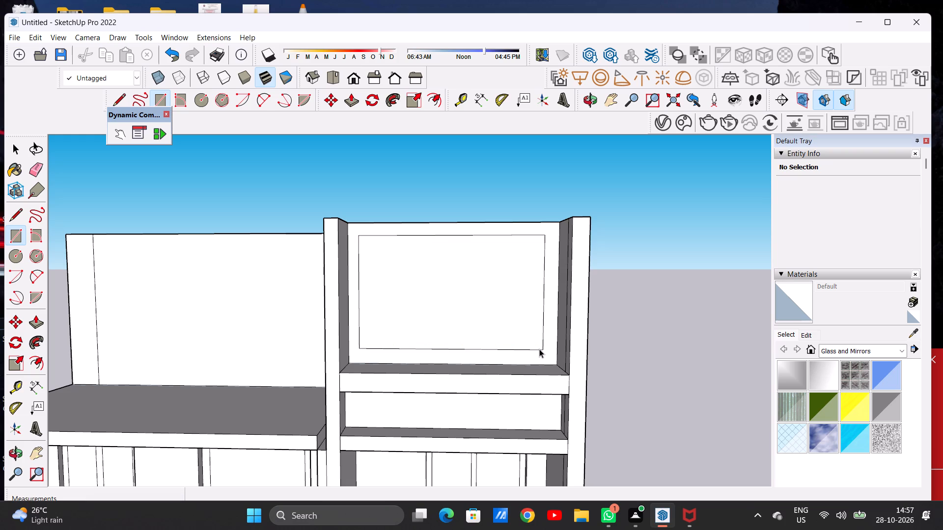
Draw vertical lines about 2' 2 3/16" long from the rectangle's two bottom corners down to the ledge.
scroll(480, 344, "down", 4)
scroll(469, 359, "up", 1)
scroll(472, 360, "down", 1)
scroll(475, 361, "up", 1)
scroll(475, 361, "down", 1)
scroll(475, 361, "up", 6)
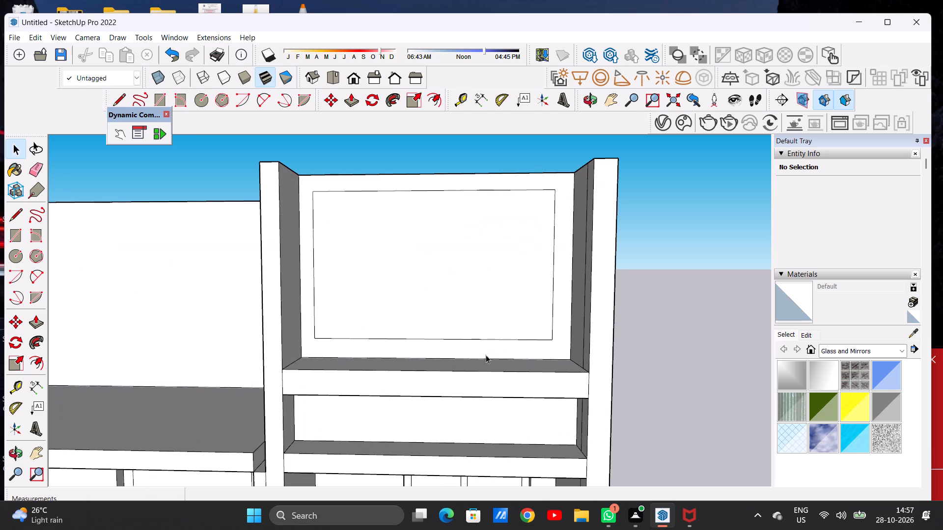
scroll(486, 355, "up", 1)
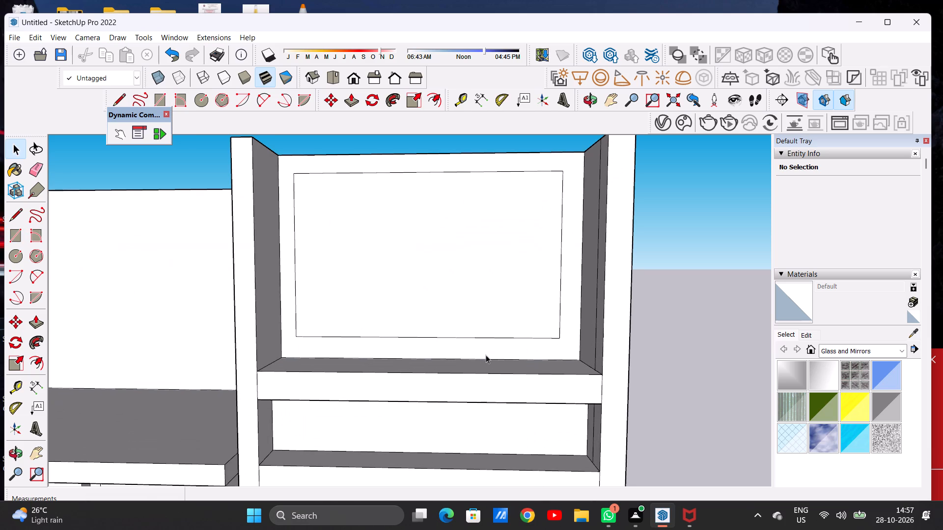
key("l")
scroll(488, 353, "up", 4)
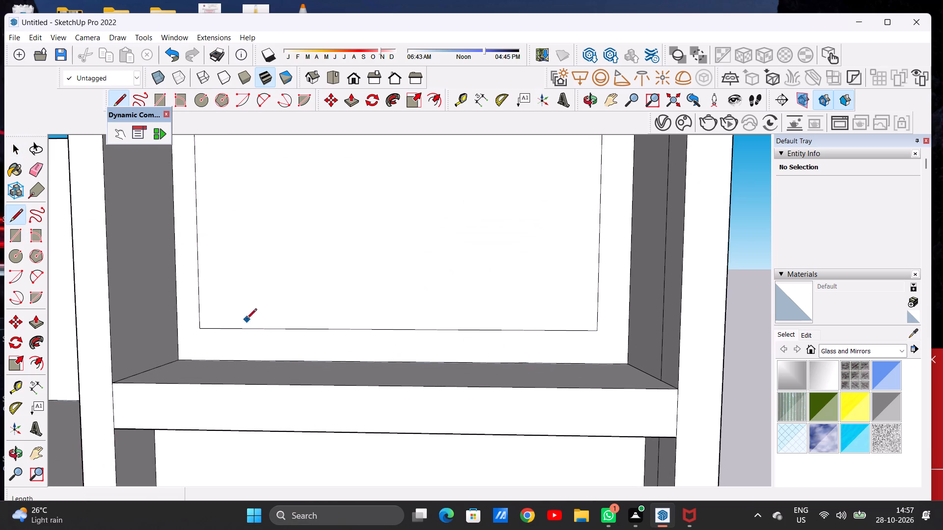
left_click(201, 327)
left_click(202, 361)
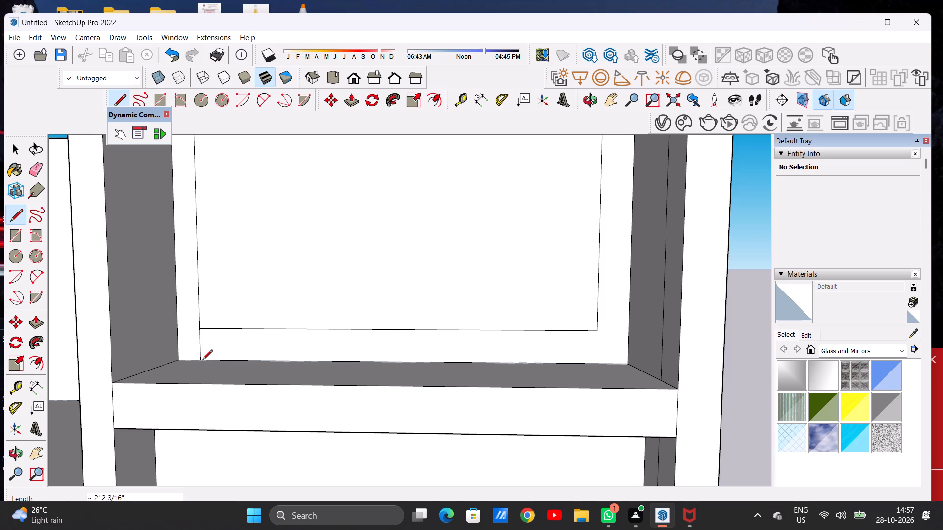
left_click(600, 332)
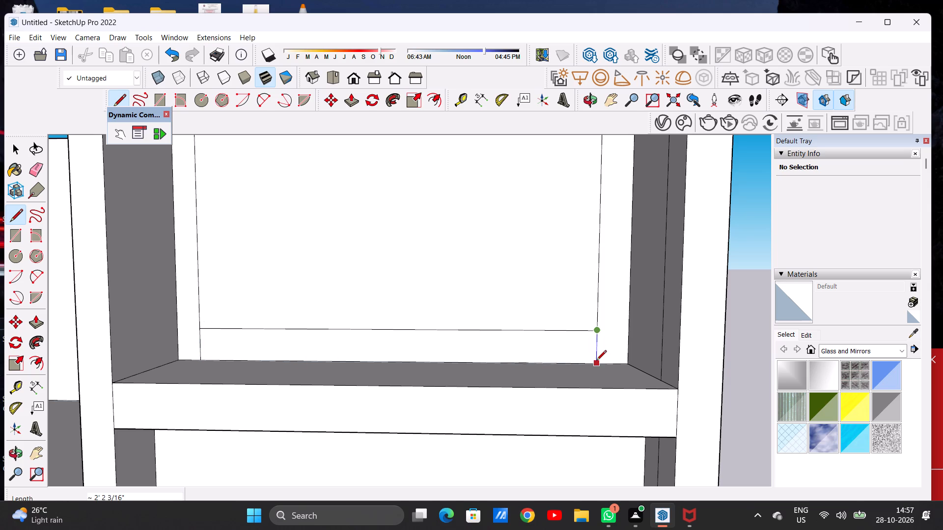
left_click(596, 361)
key("space")
Erase the rectangle's original bottom edge so the outline extends down to the ledge.
key("e")
left_click_drag(556, 331, 556, 342)
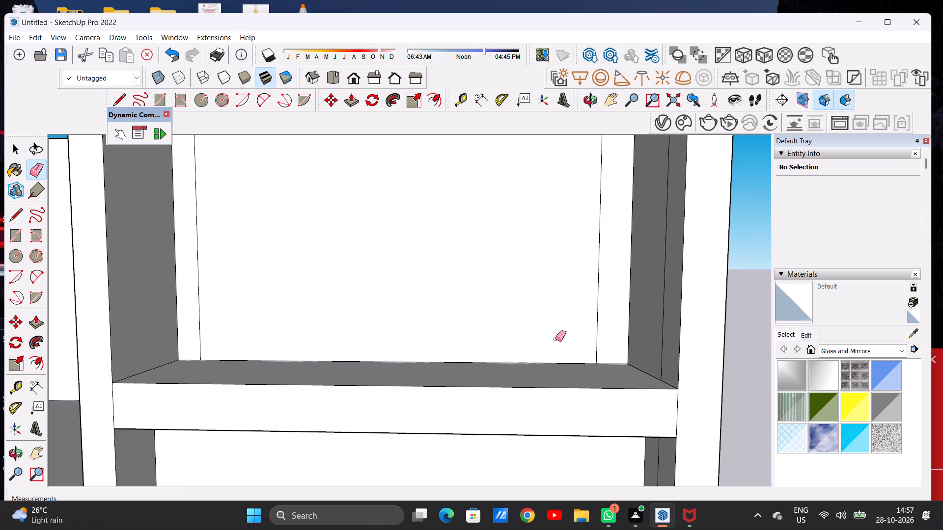
key("space")
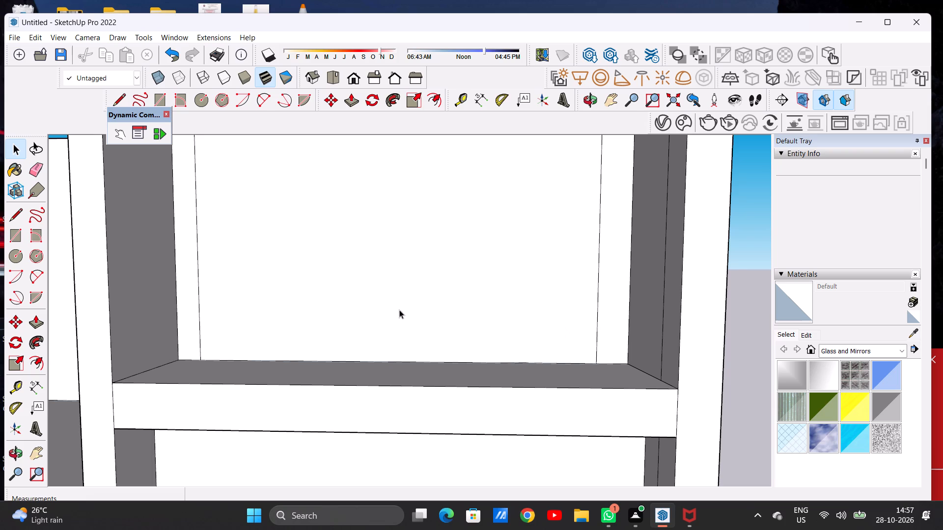
Offset the extended window outline inward by about 1' 13/16" to form its frame.
scroll(384, 356, "down", 9)
scroll(396, 315, "up", 1)
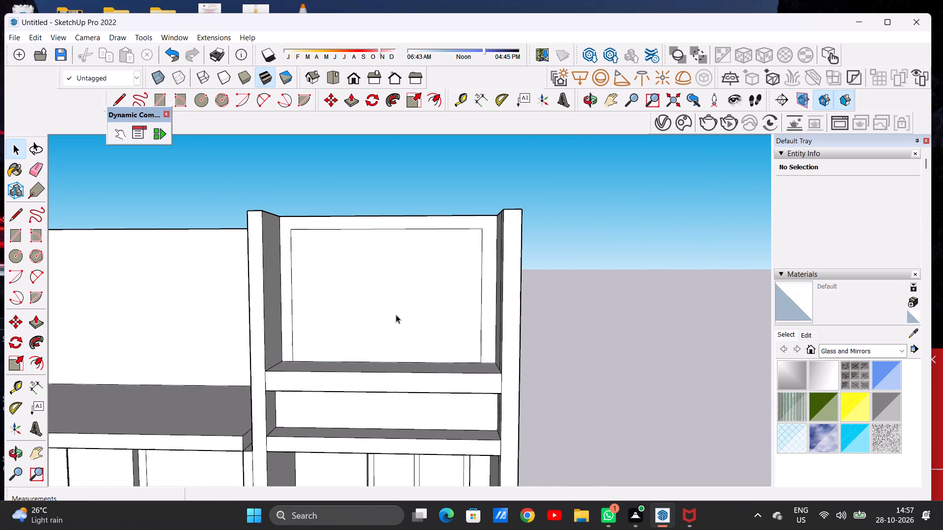
key("o")
key("space")
type("OF")
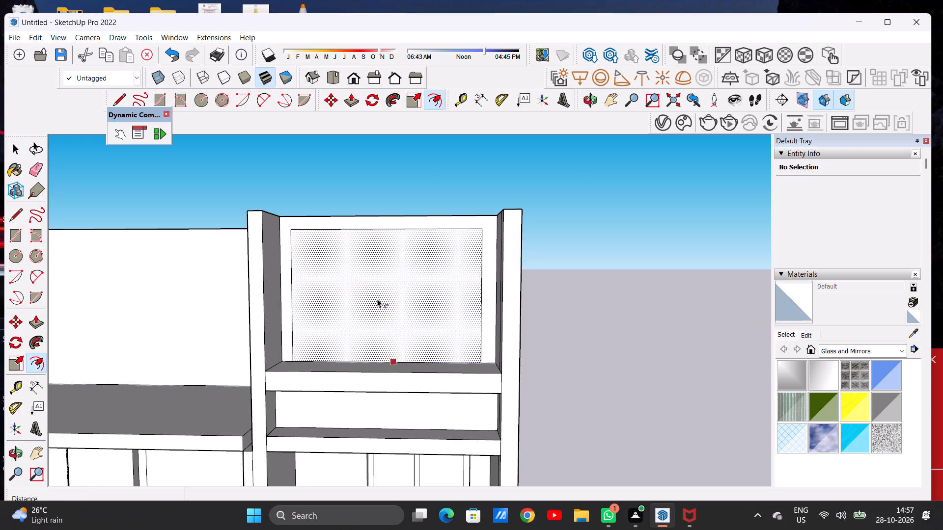
left_click(341, 276)
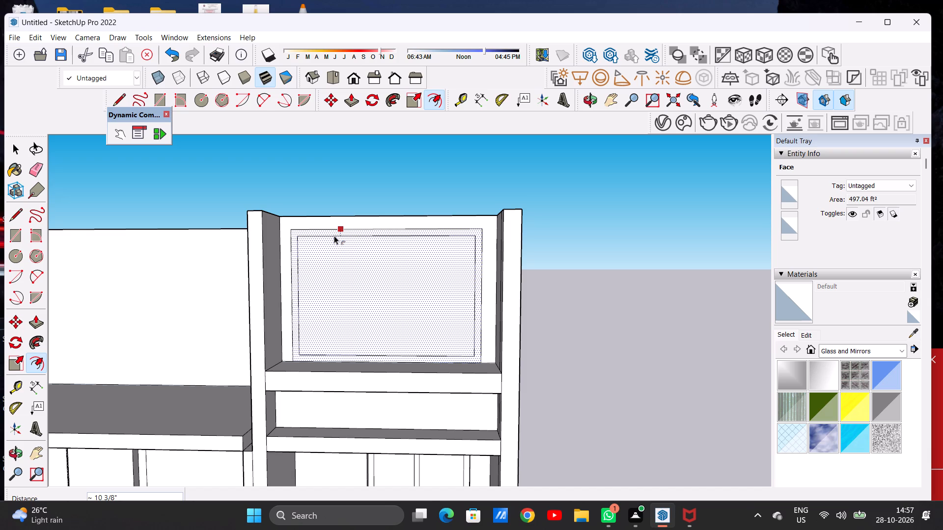
left_click(334, 237)
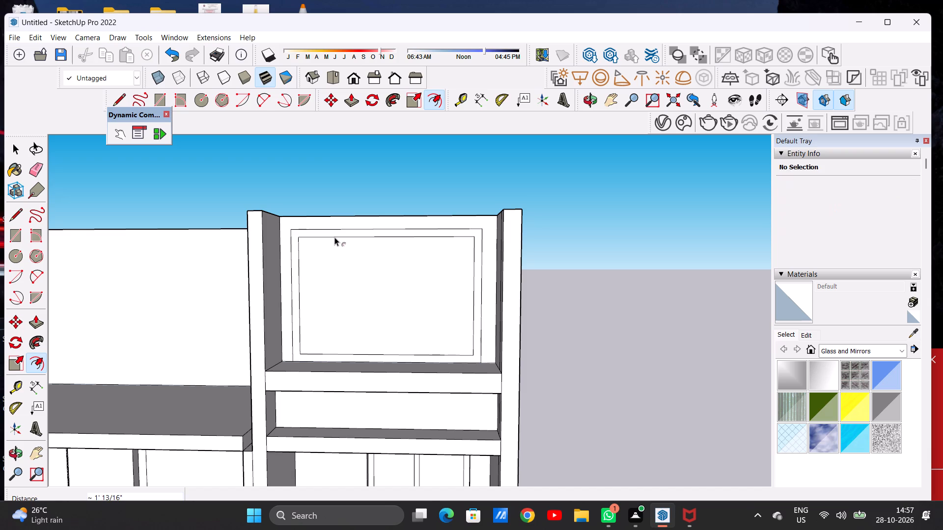
key("space")
Draw two closely spaced vertical lines about 16' 6 1/4" long across the inner window panel to outline a mullion.
type("L")
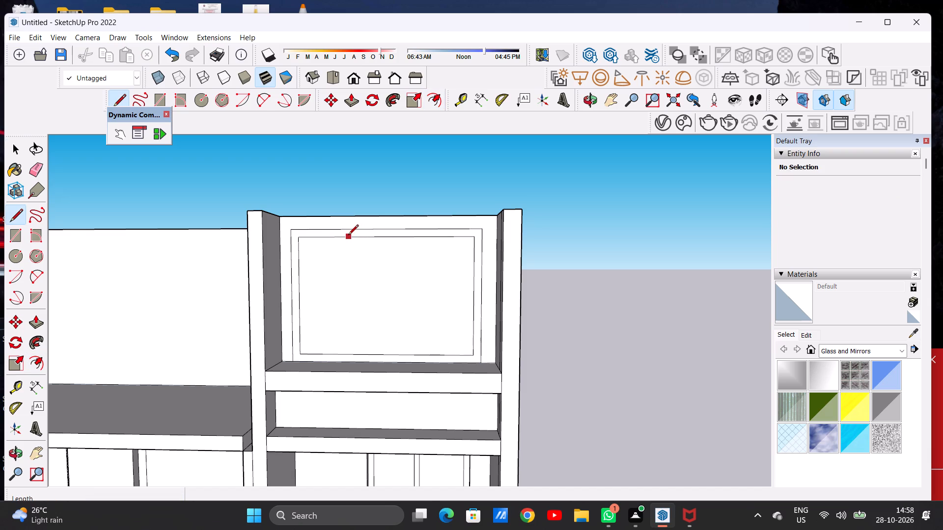
left_click(348, 236)
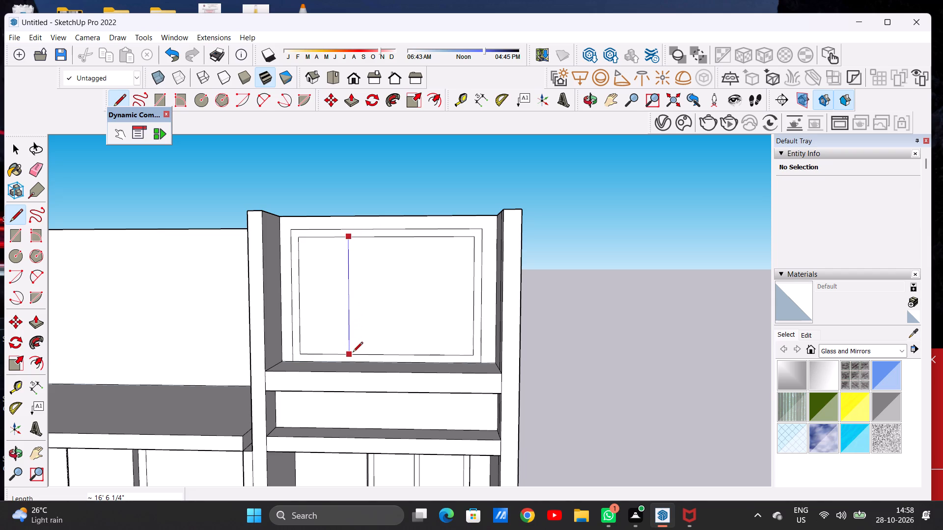
left_click(353, 353)
scroll(356, 244, "up", 6)
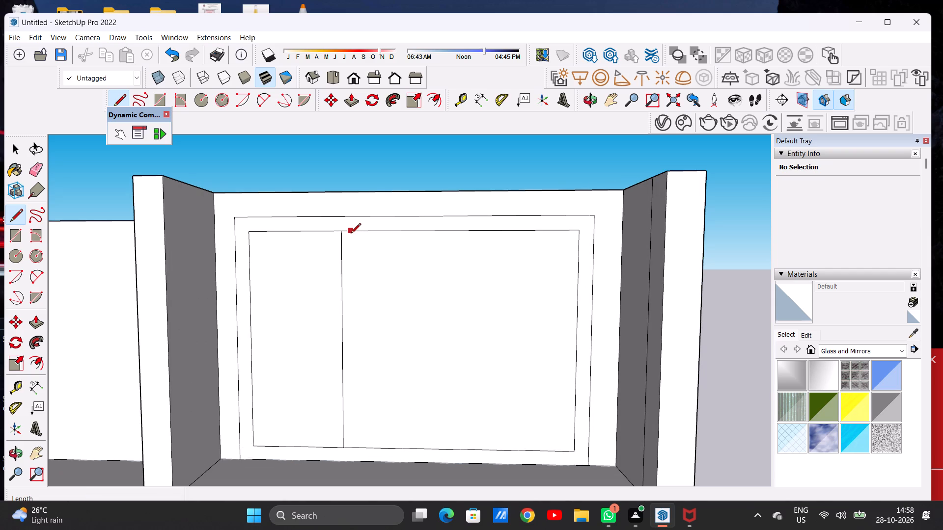
left_click(352, 232)
scroll(346, 251, "down", 8)
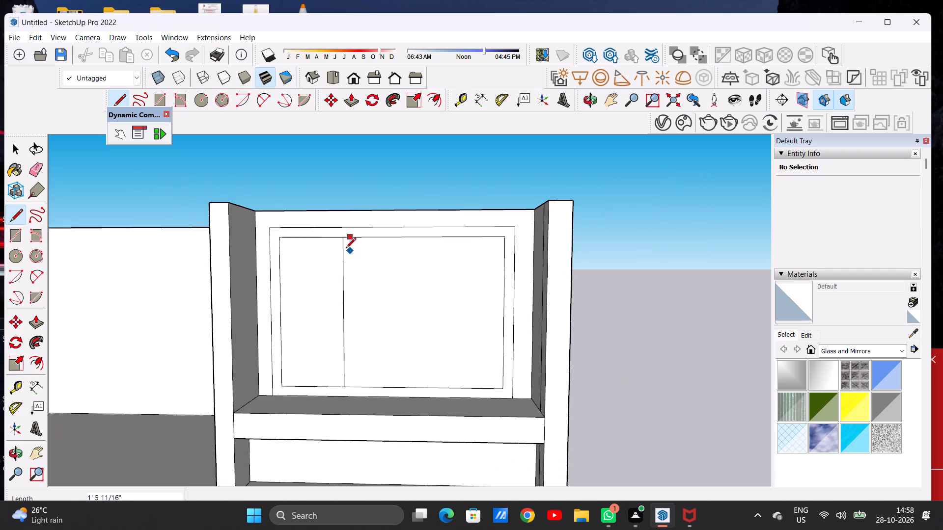
scroll(356, 334, "up", 4)
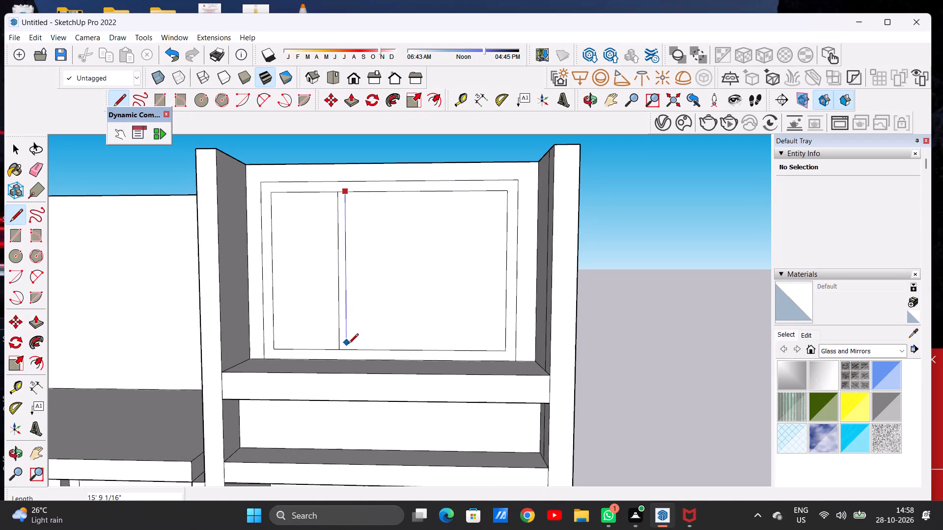
left_click(348, 347)
key("space")
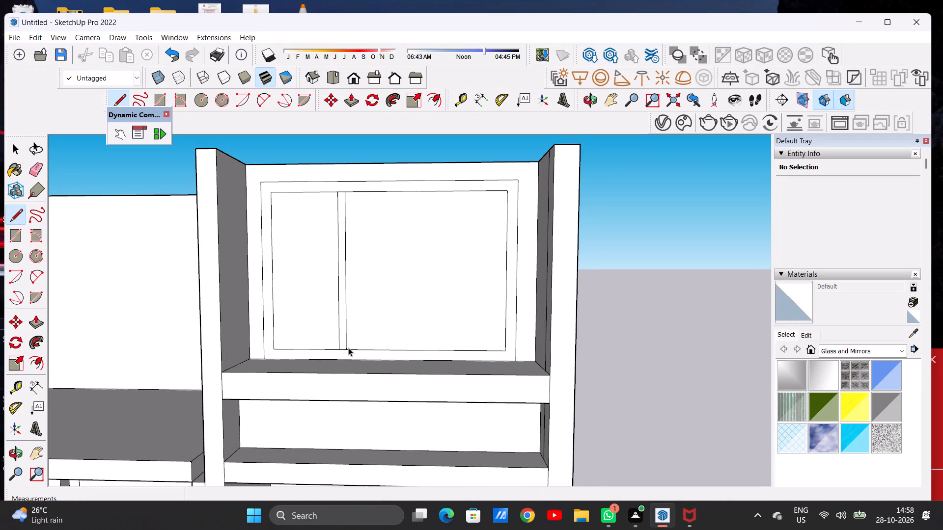
Move the mullion strip with its edges about 1' 4" toward the fin along the frame's bottom edge.
scroll(306, 338, "down", 7)
scroll(324, 344, "up", 11)
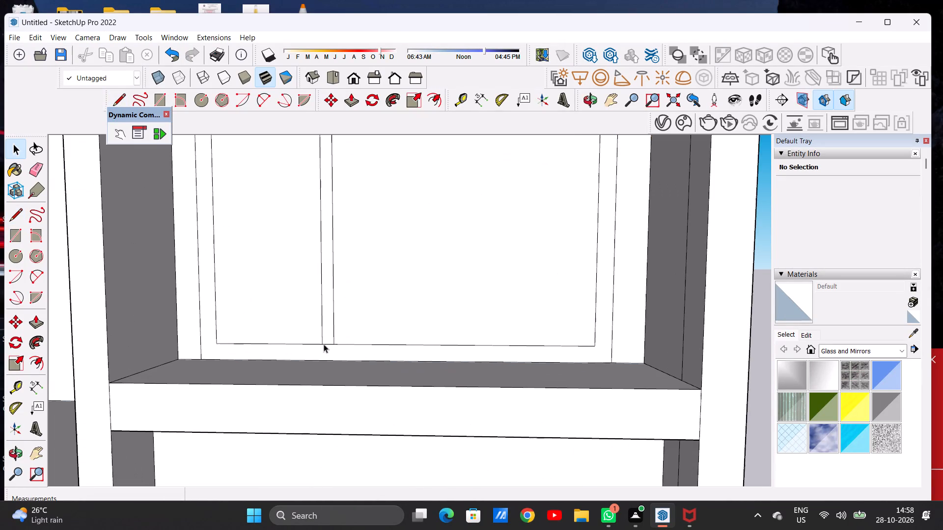
double_click(328, 335)
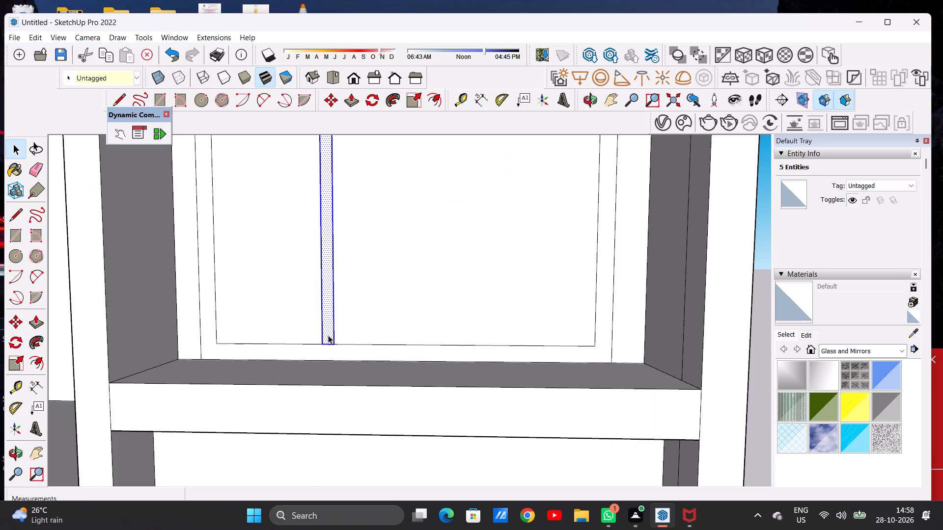
key("m")
left_click(320, 345)
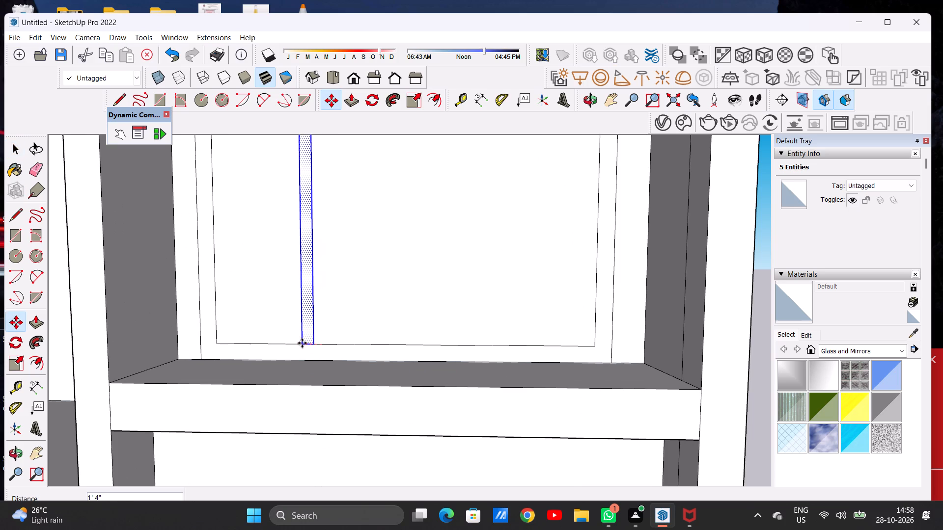
left_click(302, 343)
Copy the mullion strip twice along the frame toward the side wall, about 5' 10 1/4" and a further 6' 8 9/16" away.
left_click(312, 344)
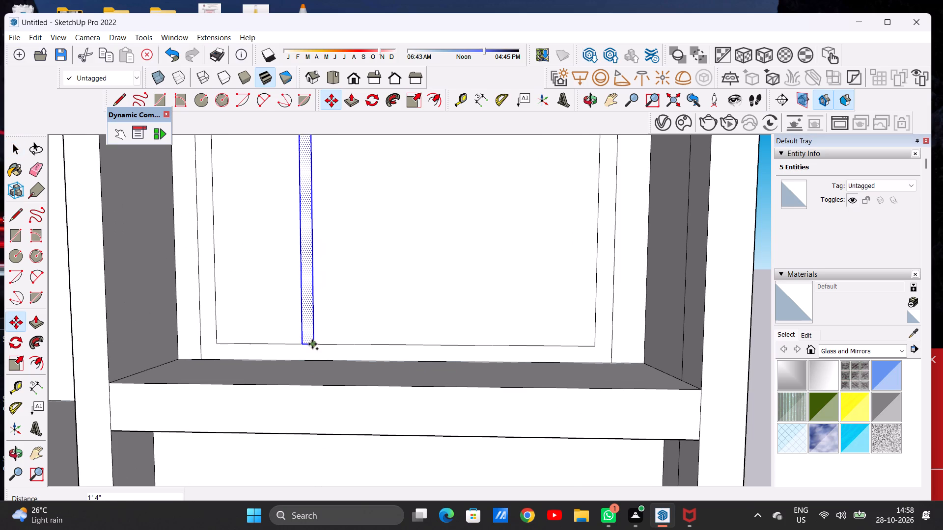
left_click(404, 344)
left_click(404, 344)
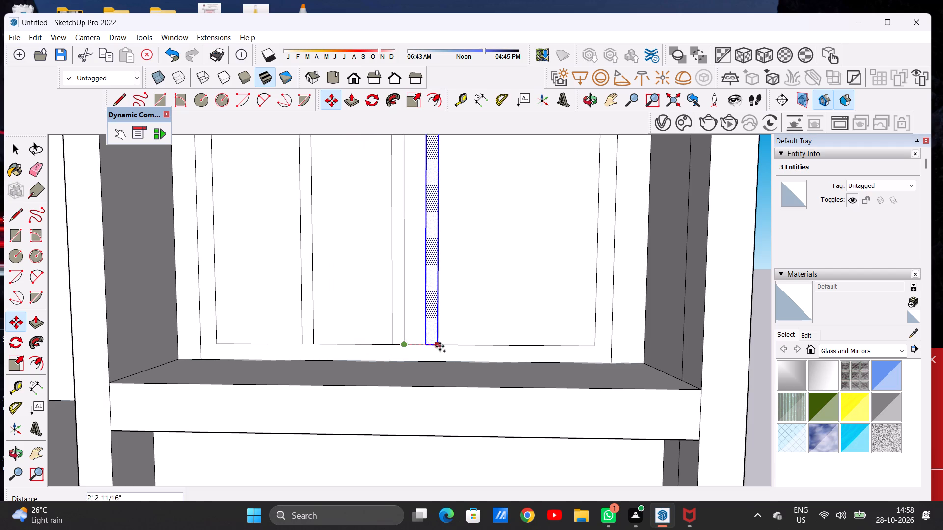
left_click(509, 348)
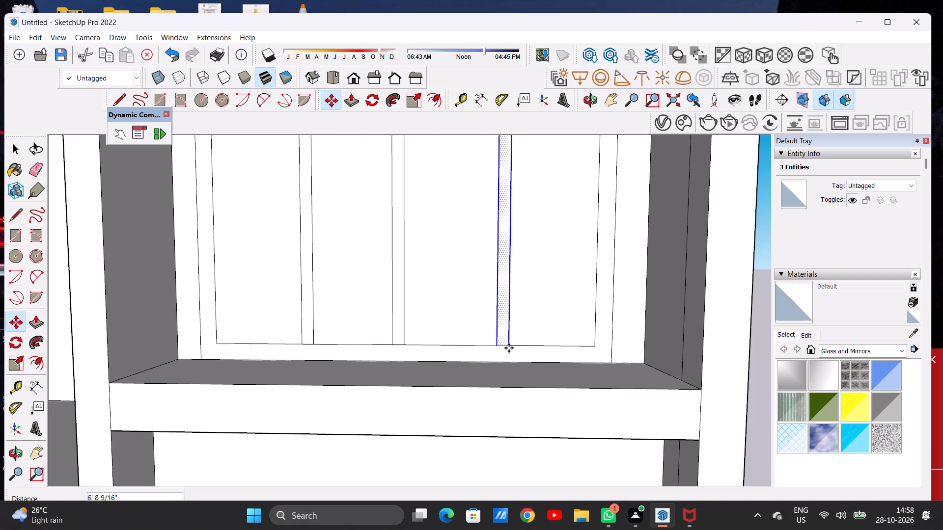
key("space")
scroll(382, 333, "down", 13)
left_click(601, 272)
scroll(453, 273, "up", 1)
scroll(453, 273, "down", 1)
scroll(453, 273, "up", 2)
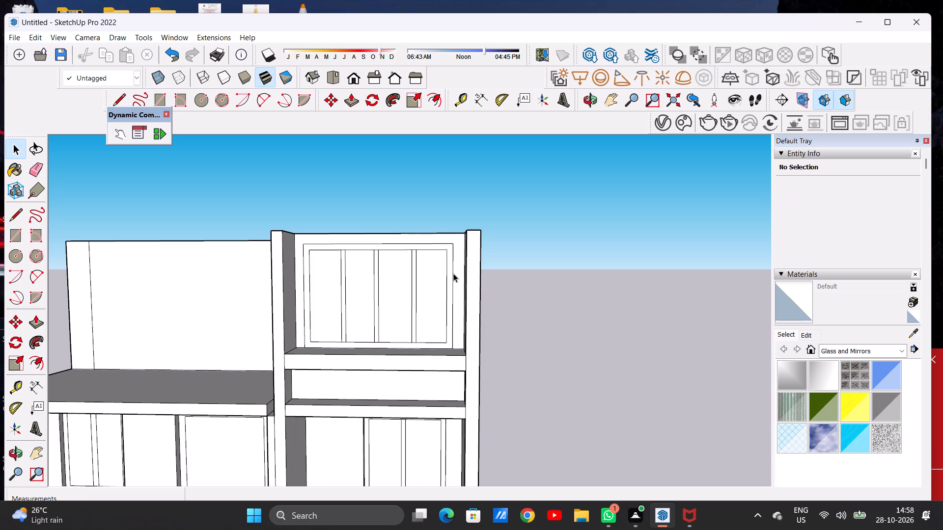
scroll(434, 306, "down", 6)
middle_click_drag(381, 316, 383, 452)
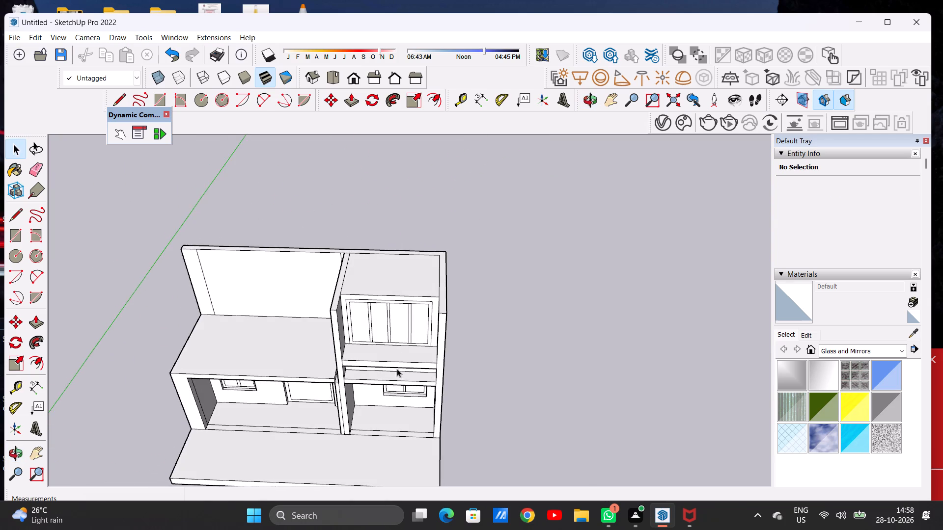
Examine the upper-storey mullioned window, the ledge below it and the overall front facade.
scroll(398, 352, "up", 1)
scroll(398, 352, "down", 1)
scroll(398, 352, "up", 1)
scroll(398, 352, "down", 1)
scroll(398, 352, "up", 9)
middle_click_drag(386, 350, 400, 381)
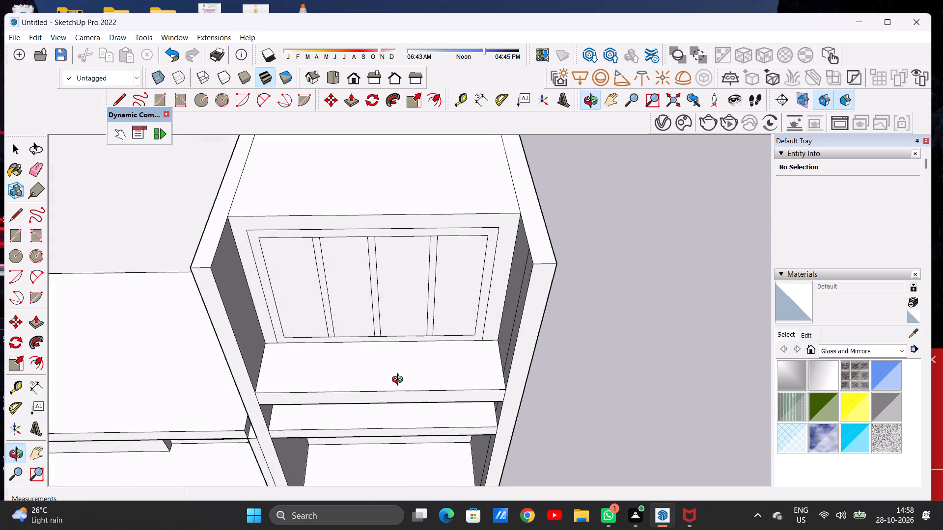
middle_click_drag(400, 381, 382, 336)
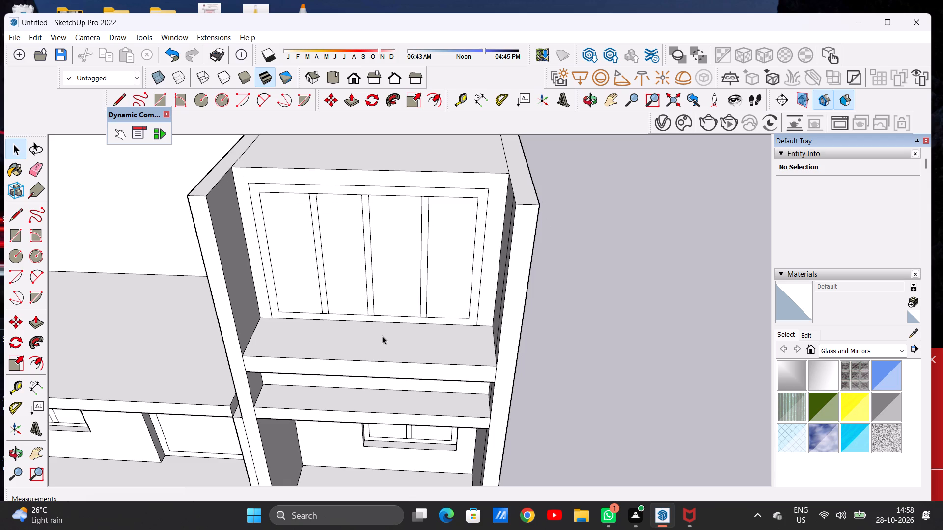
scroll(431, 329, "down", 4)
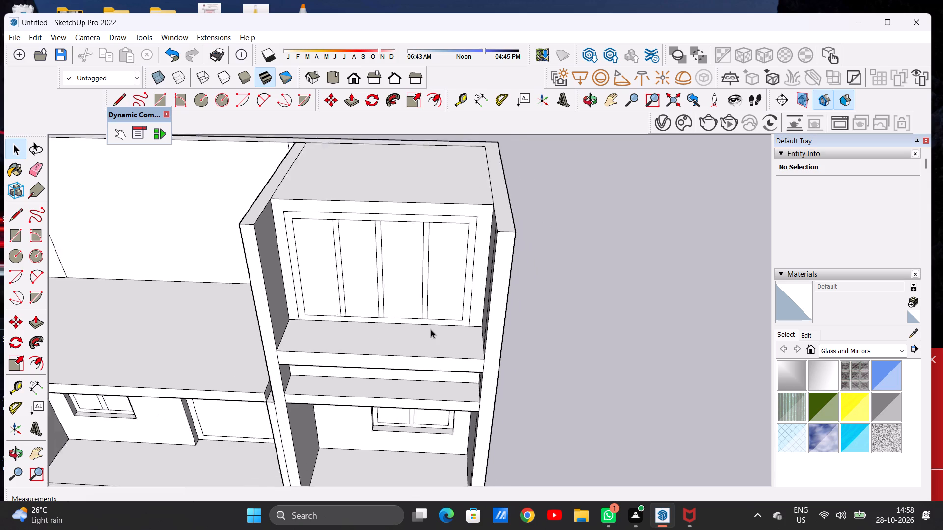
scroll(431, 329, "down", 3)
middle_click_drag(415, 381, 416, 321)
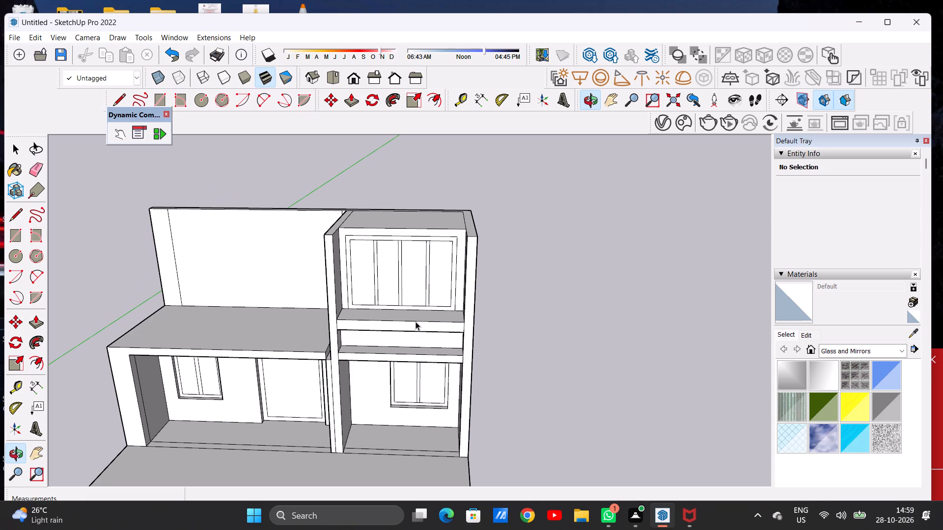
scroll(421, 320, "down", 8)
scroll(438, 350, "up", 4)
scroll(438, 351, "down", 1)
scroll(438, 351, "up", 3)
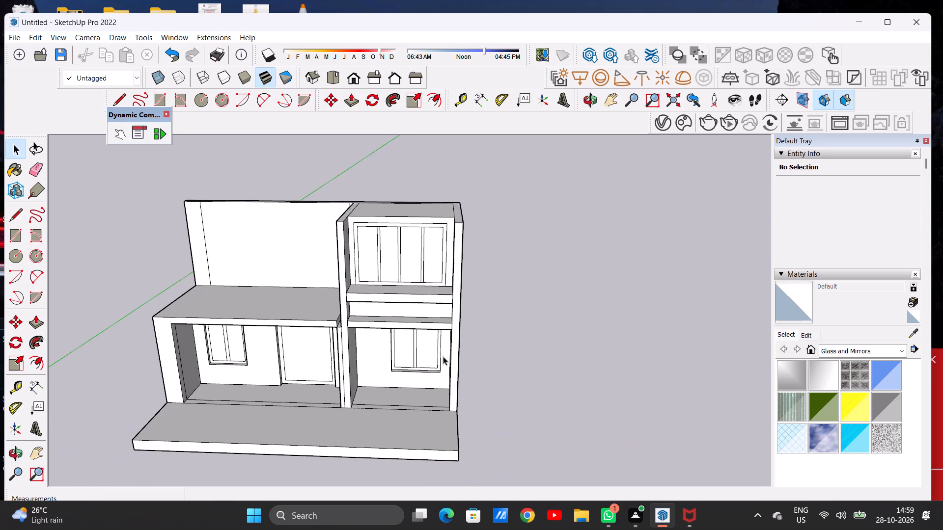
middle_click_drag(443, 356, 450, 319)
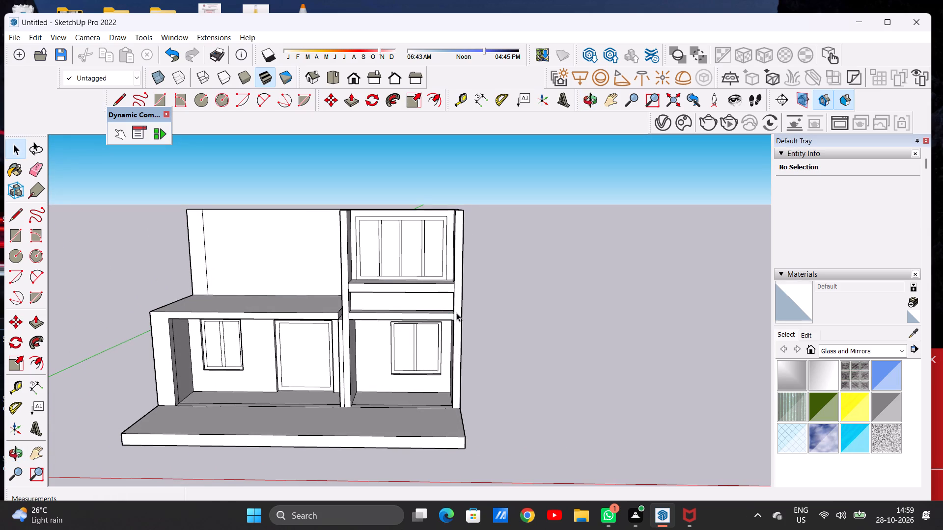
middle_click_drag(441, 343, 473, 338)
Push/Pull the inner side-wall face beside the ground-floor window inward by about 1' 4 15/16", bringing its narrow front strip flush.
scroll(448, 344, "up", 4)
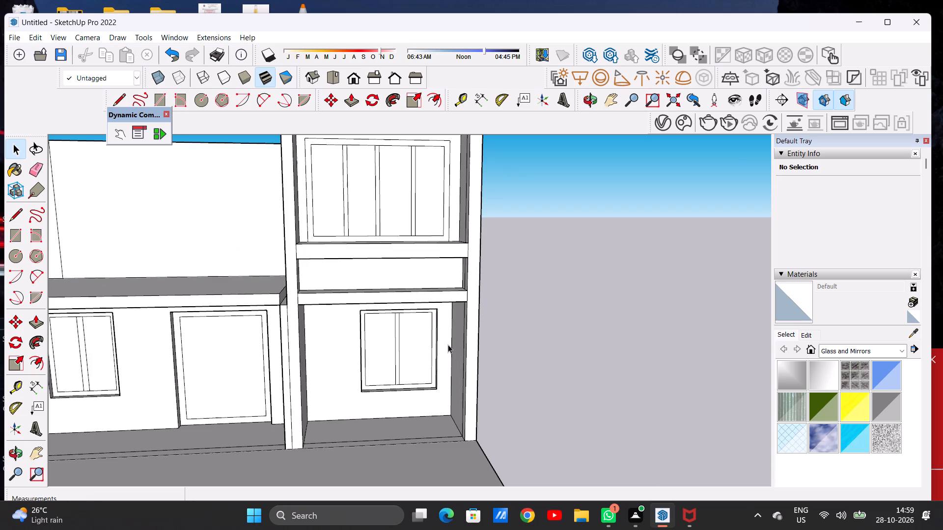
key("p")
middle_click_drag(448, 342, 488, 375)
scroll(457, 367, "up", 5)
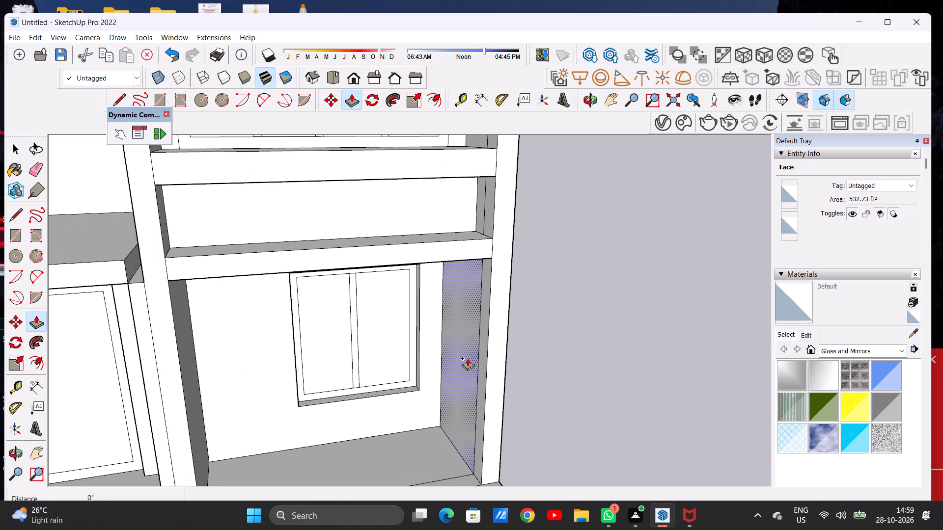
left_click(468, 358)
left_click(457, 364)
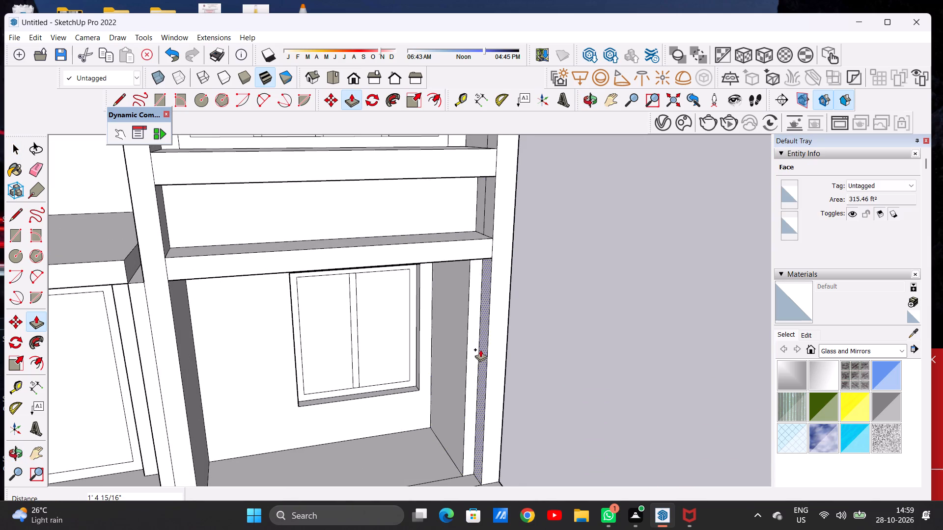
scroll(480, 349, "up", 4)
left_click(480, 349)
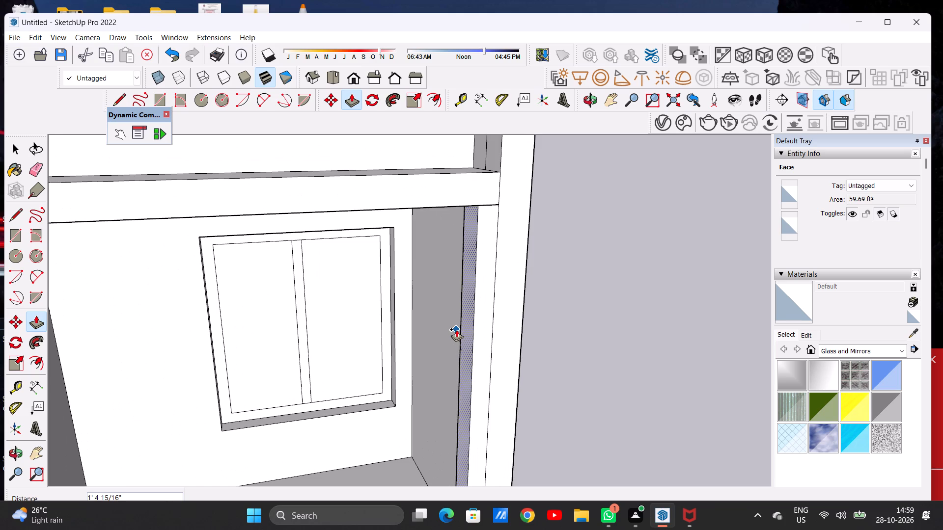
left_click(459, 328)
key("space")
Draw a line across the top of the upper-storey ledge, parallel to its front edge, to mark off a narrow strip.
scroll(478, 353, "down", 1)
scroll(479, 354, "up", 1)
scroll(480, 354, "down", 9)
middle_click_drag(495, 356, 426, 300)
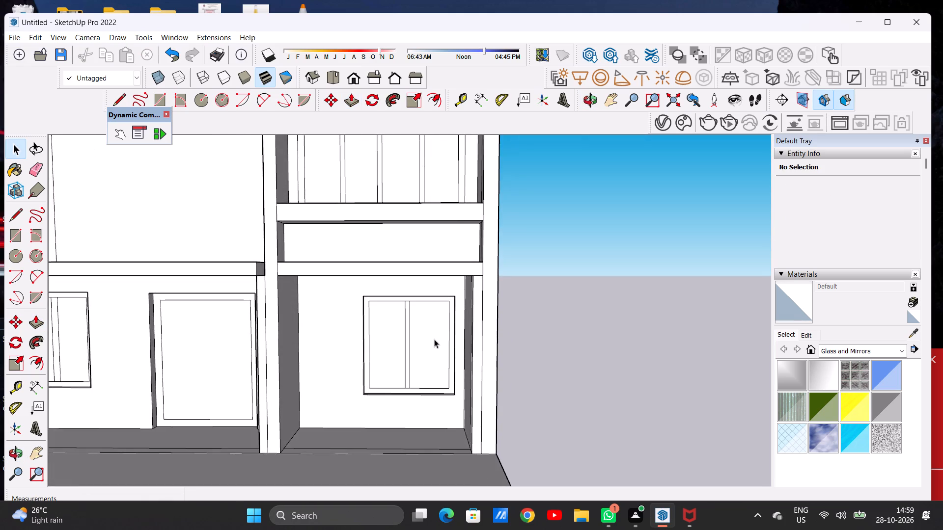
scroll(444, 358, "down", 5)
middle_click_drag(454, 370, 455, 403)
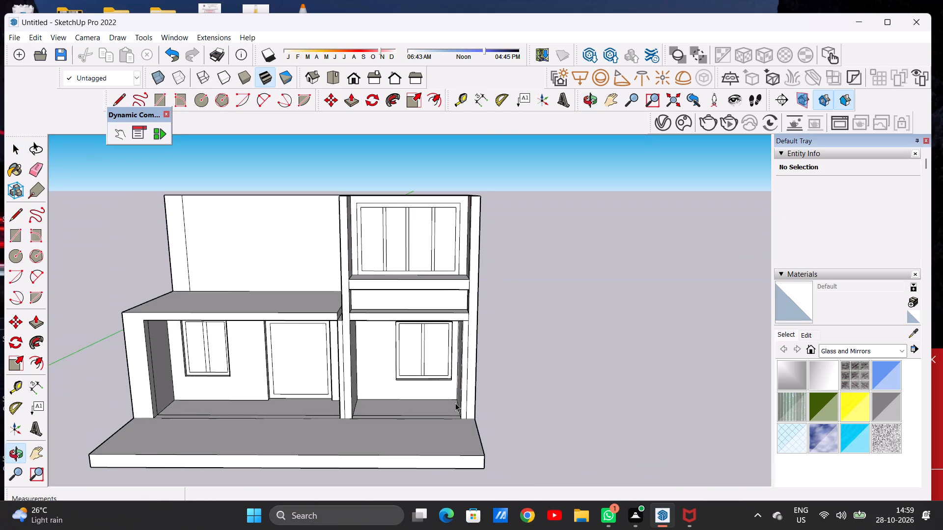
scroll(504, 398, "down", 4)
scroll(451, 316, "up", 5)
scroll(451, 316, "down", 1)
scroll(451, 316, "up", 1)
scroll(445, 326, "down", 5)
middle_click_drag(442, 319, 440, 399)
scroll(452, 336, "up", 6)
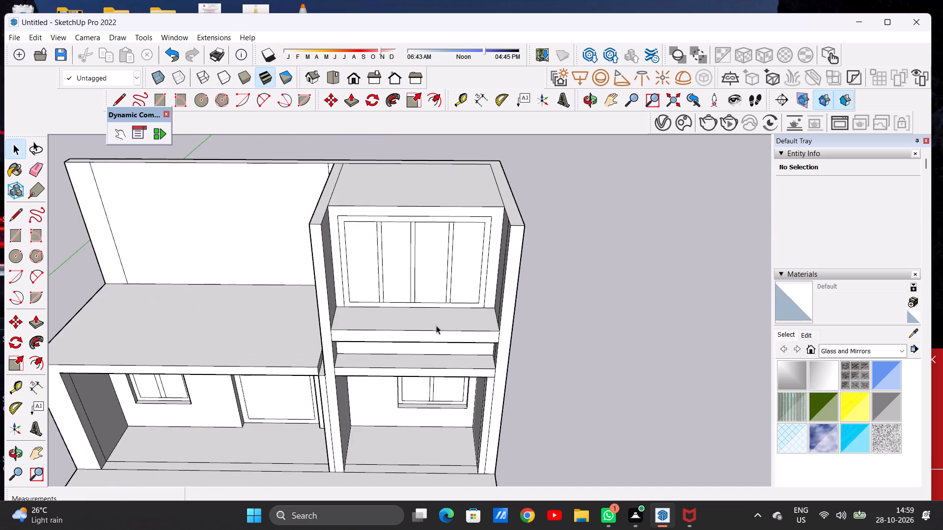
middle_click_drag(436, 325, 440, 373)
scroll(487, 355, "up", 6)
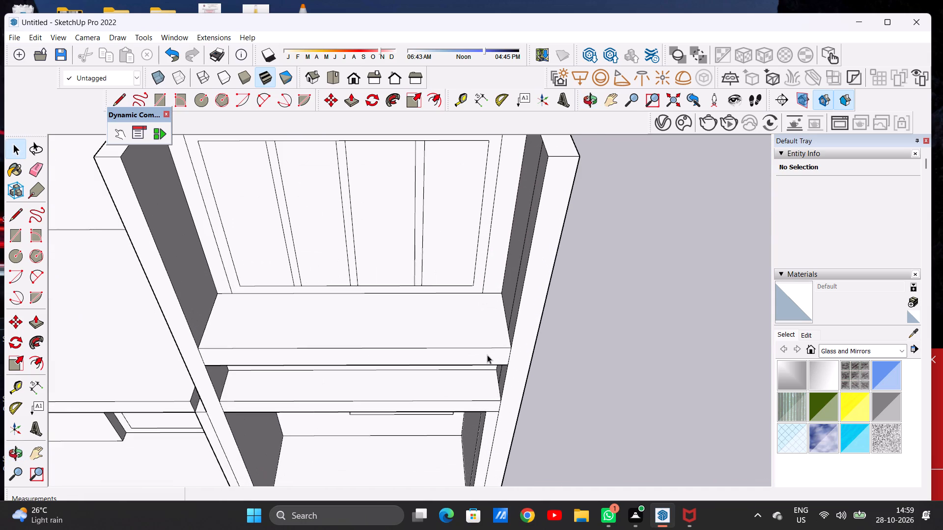
key("l")
scroll(490, 348, "up", 4)
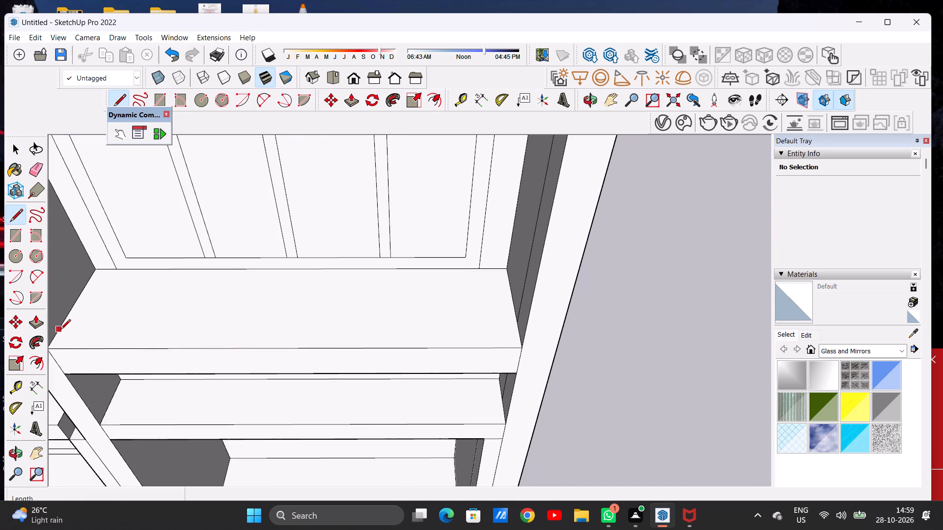
left_click(60, 330)
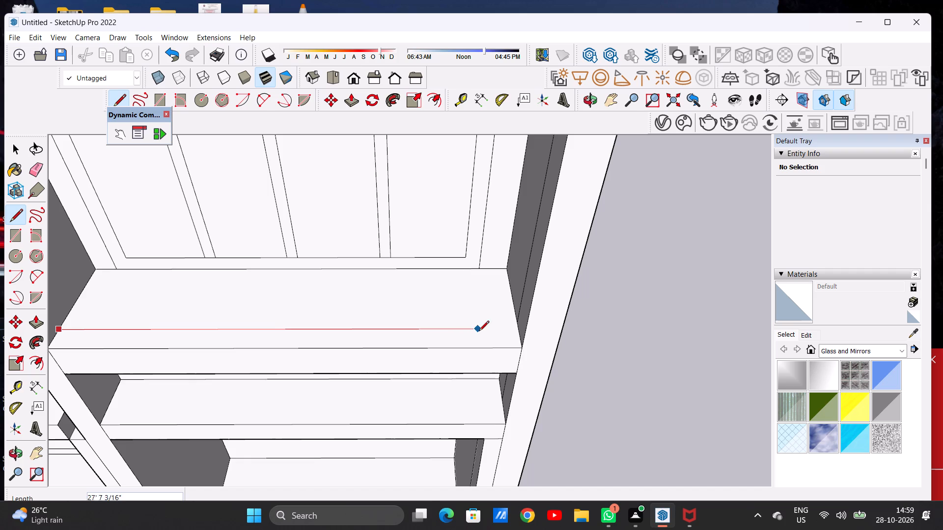
left_click(515, 333)
key("space")
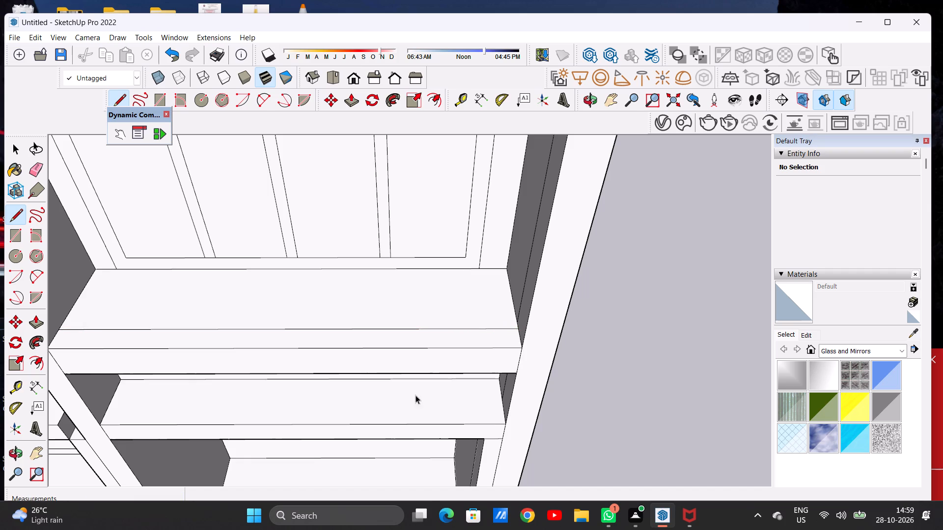
Push/Pull the narrow front strip of the ledge up about 8' 4 1/4" to form a balcony parapet.
scroll(422, 402, "down", 15)
middle_click_drag(312, 396, 353, 363)
scroll(386, 374, "up", 6)
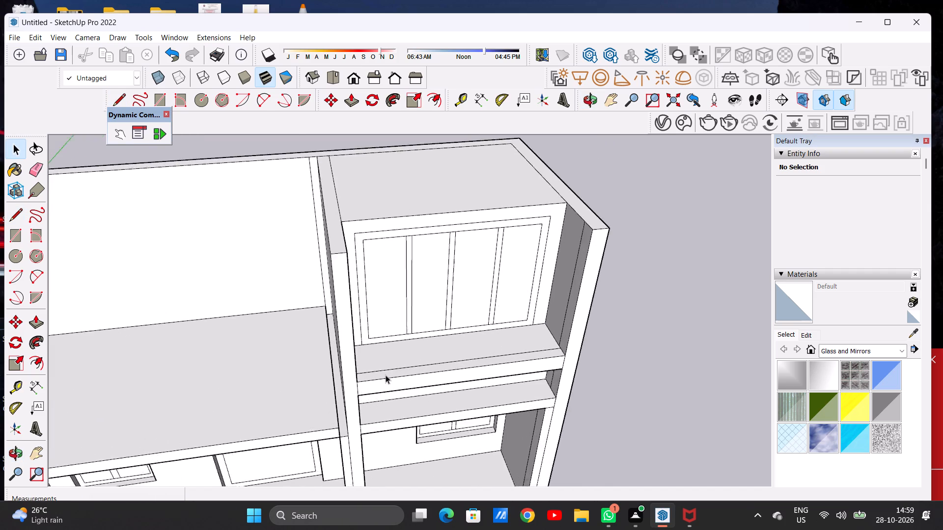
scroll(386, 375, "up", 3)
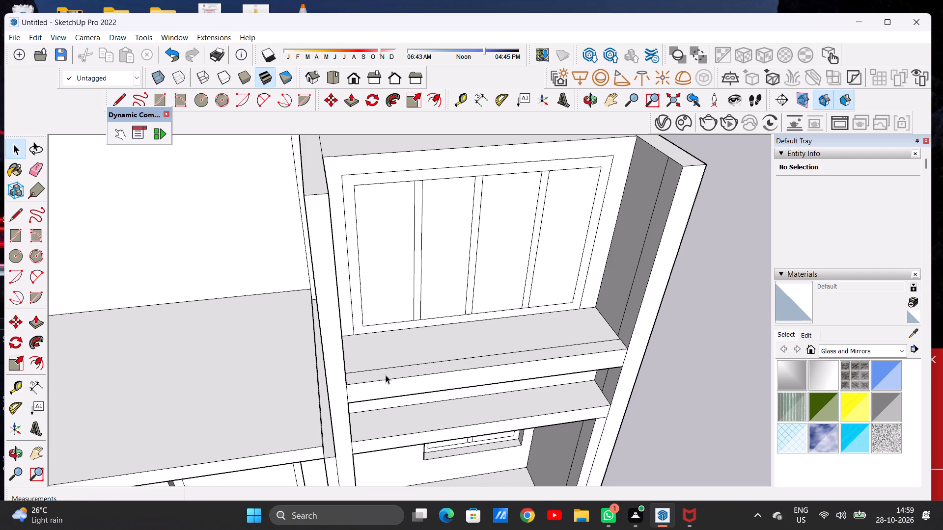
key("p")
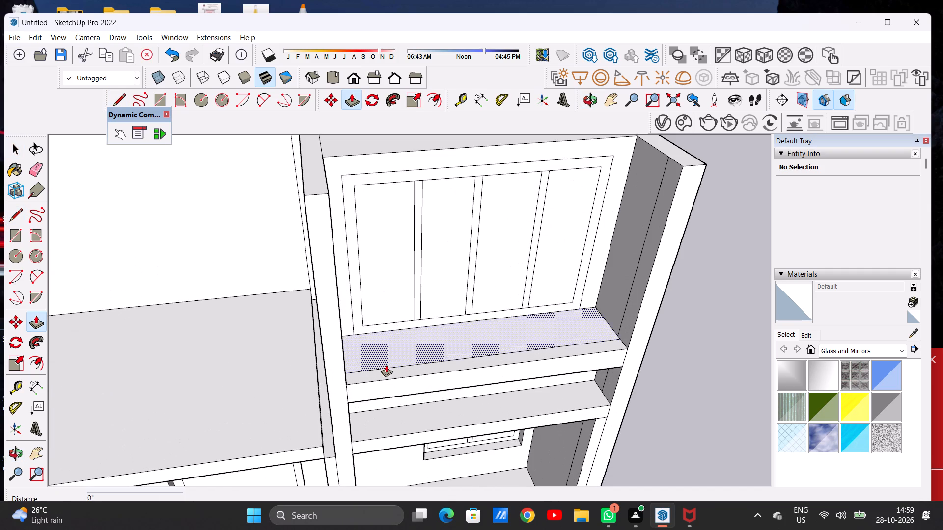
scroll(371, 371, "up", 7)
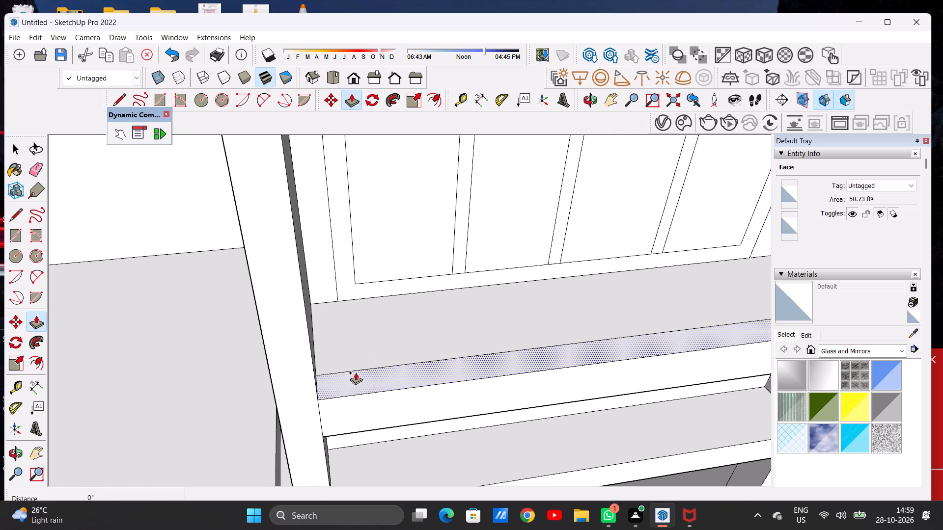
left_click(356, 372)
scroll(356, 334, "down", 14)
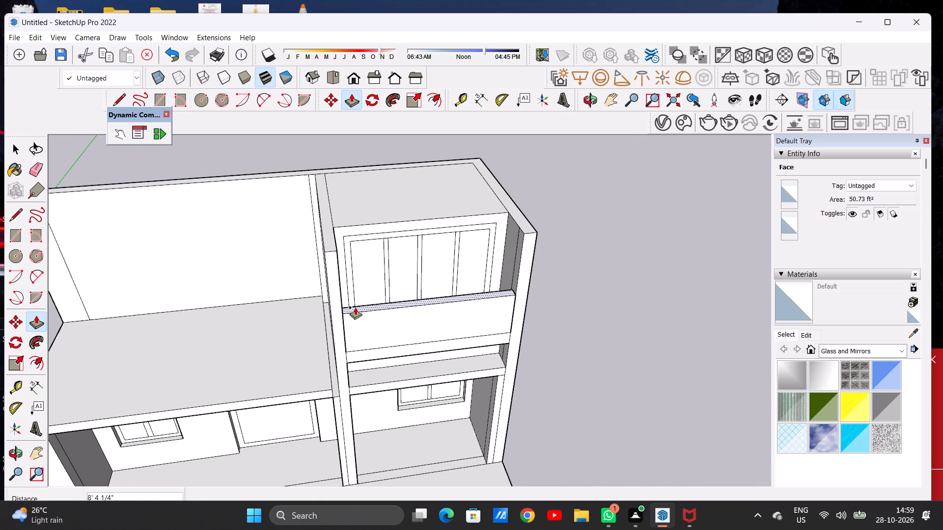
left_click(355, 307)
key("space")
Recess the outer face of the balcony parapet by about 8", leaving a narrow ledge along its base.
middle_click_drag(398, 401, 376, 336)
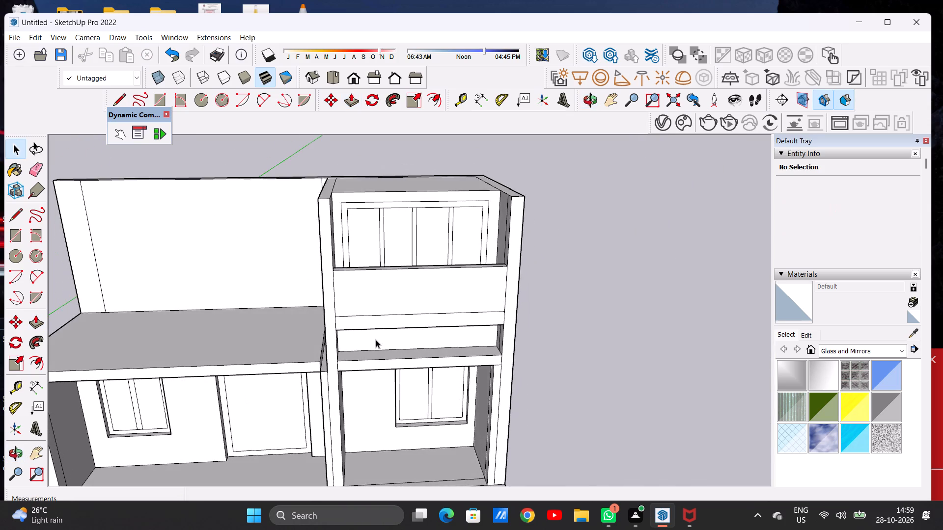
scroll(376, 354, "down", 4)
middle_click_drag(391, 374, 334, 327)
scroll(351, 323, "up", 2)
scroll(351, 323, "down", 1)
scroll(351, 323, "up", 8)
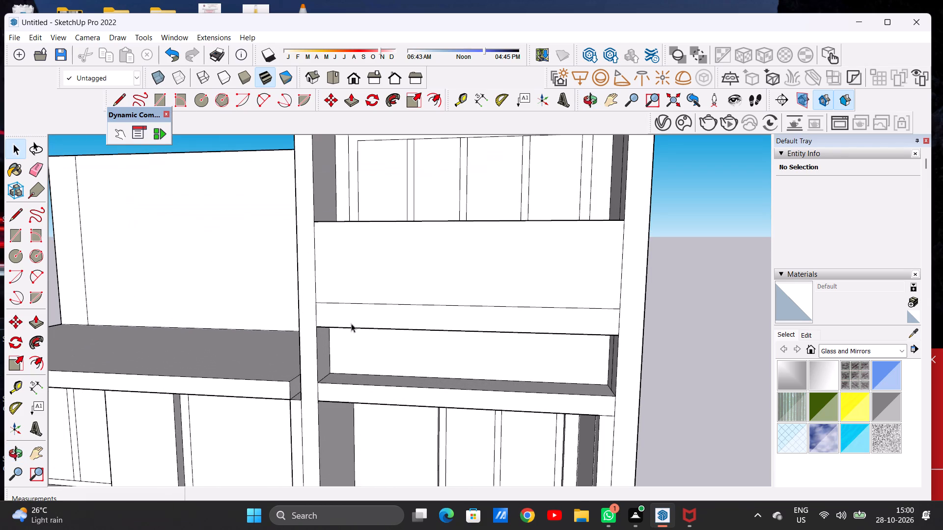
scroll(351, 323, "up", 3)
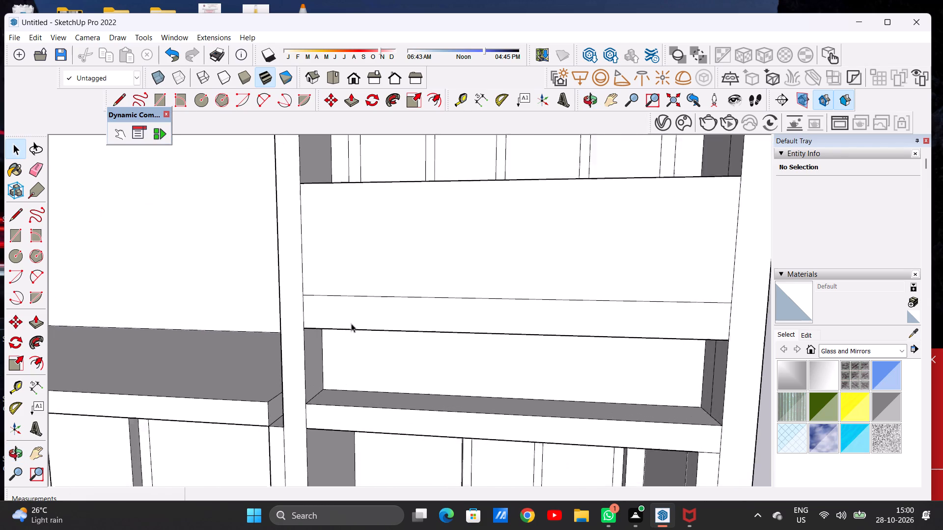
scroll(351, 323, "up", 1)
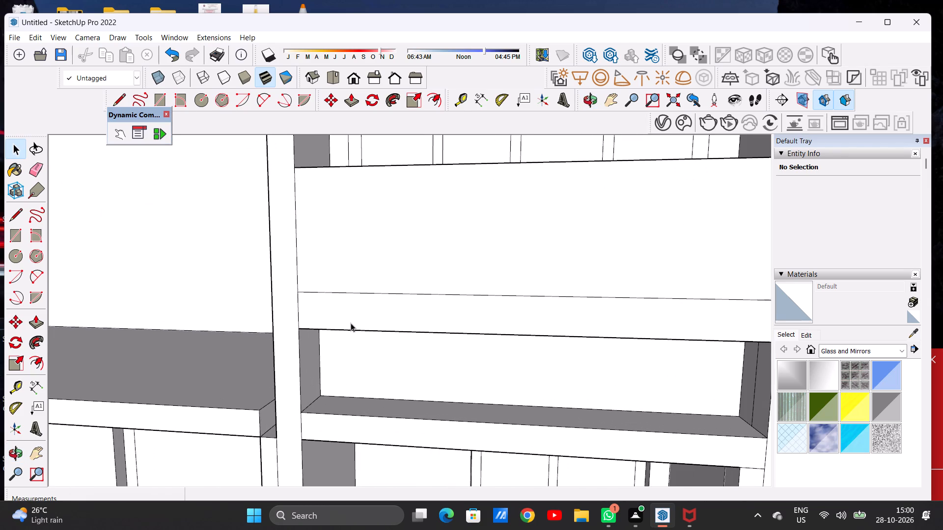
scroll(366, 323, "down", 6)
middle_click_drag(376, 291, 371, 382)
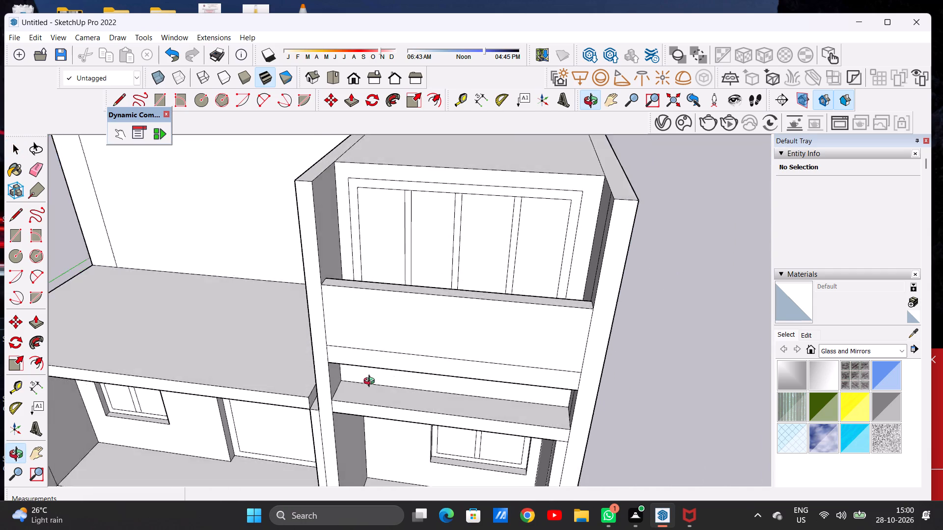
middle_click_drag(371, 382, 352, 397)
scroll(545, 349, "up", 2)
key("p")
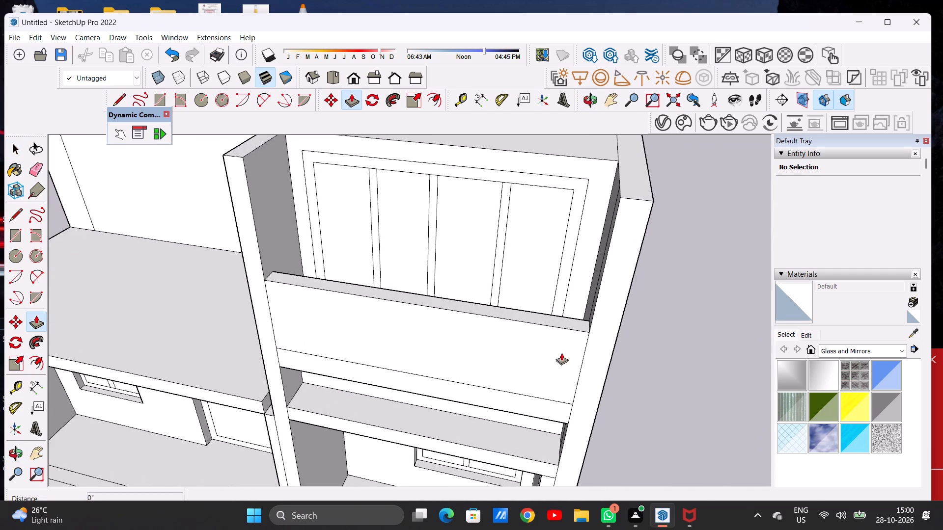
scroll(562, 354, "up", 5)
left_click(542, 375)
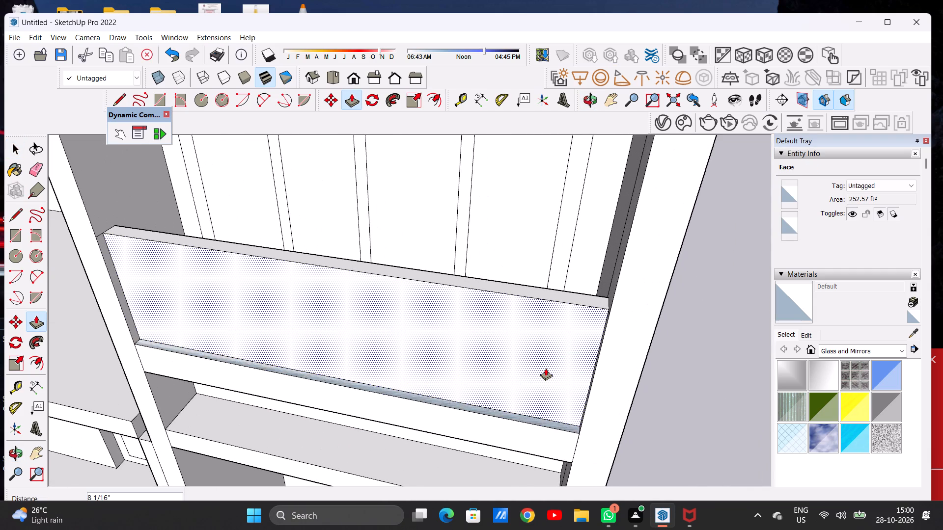
left_click(546, 368)
key("space")
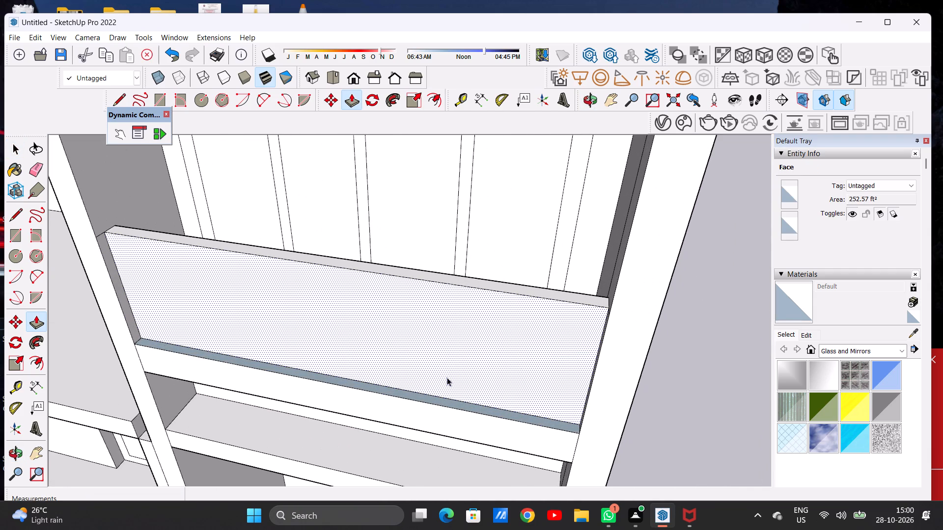
Paint the narrow ledge at the base of the balcony parapet with Quartz Light Grey from the Synthetic Surfaces materials.
scroll(406, 371, "down", 1)
scroll(409, 372, "up", 1)
scroll(411, 374, "down", 5)
middle_click_drag(346, 381, 403, 313)
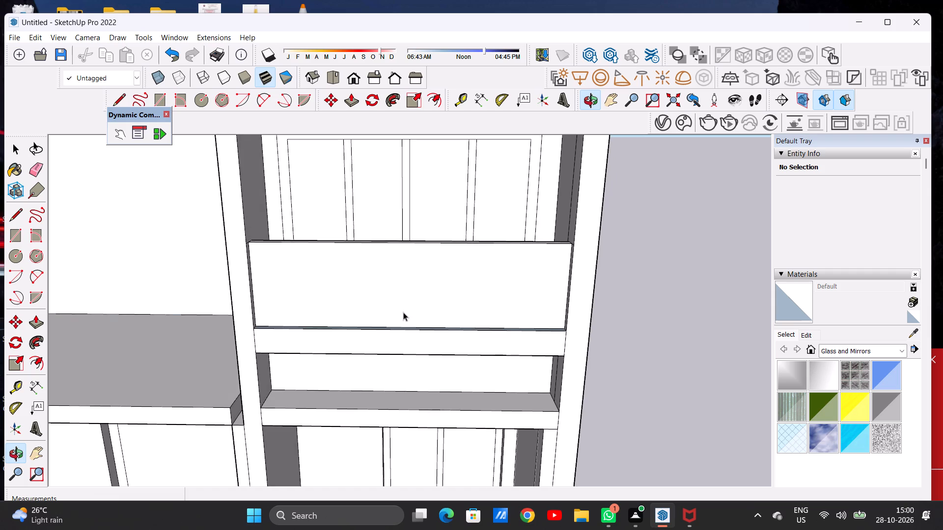
scroll(400, 325, "down", 8)
middle_click_drag(381, 355, 381, 321)
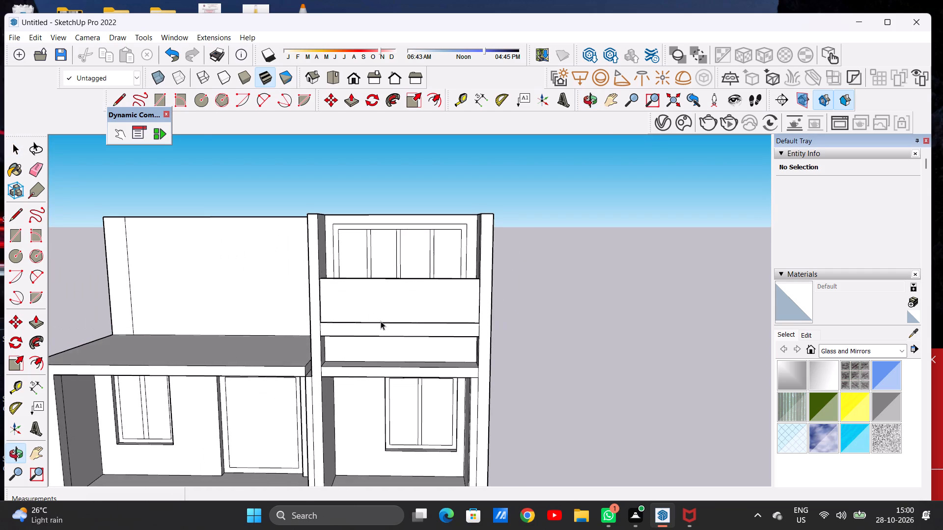
scroll(381, 321, "up", 4)
middle_click_drag(381, 321, 263, 381)
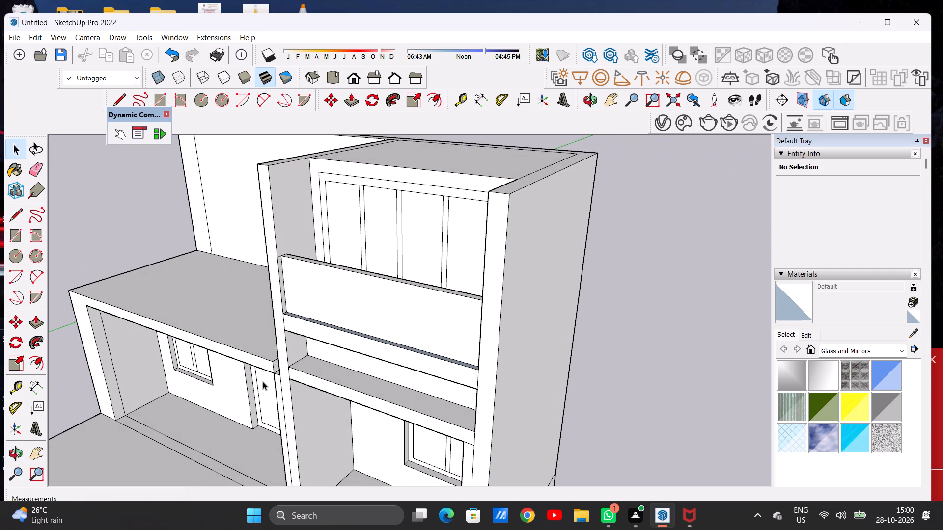
left_click(844, 351)
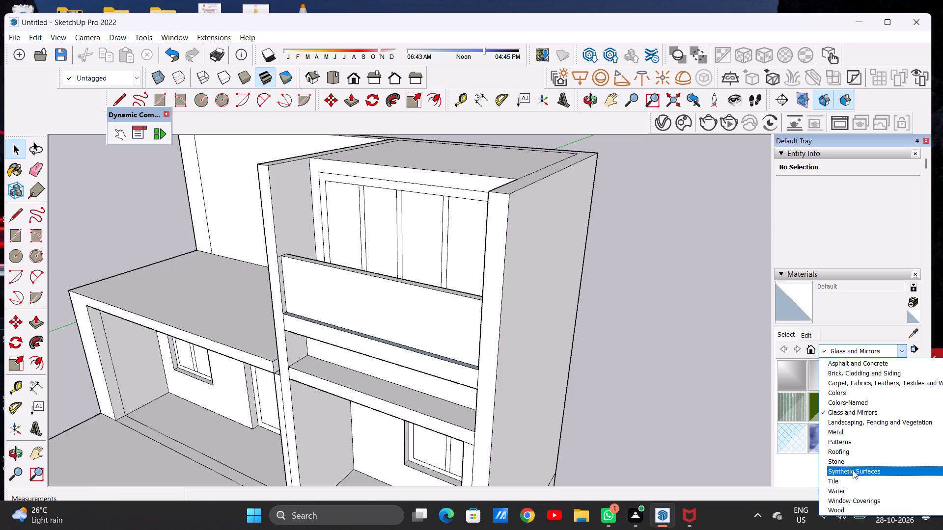
left_click(853, 470)
left_click(881, 405)
scroll(475, 353, "up", 3)
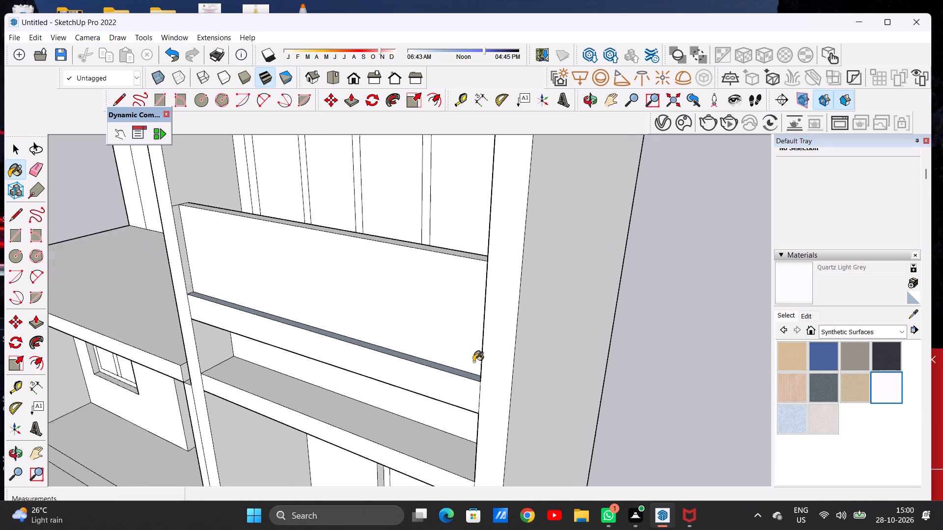
scroll(473, 362, "up", 16)
left_click(460, 375)
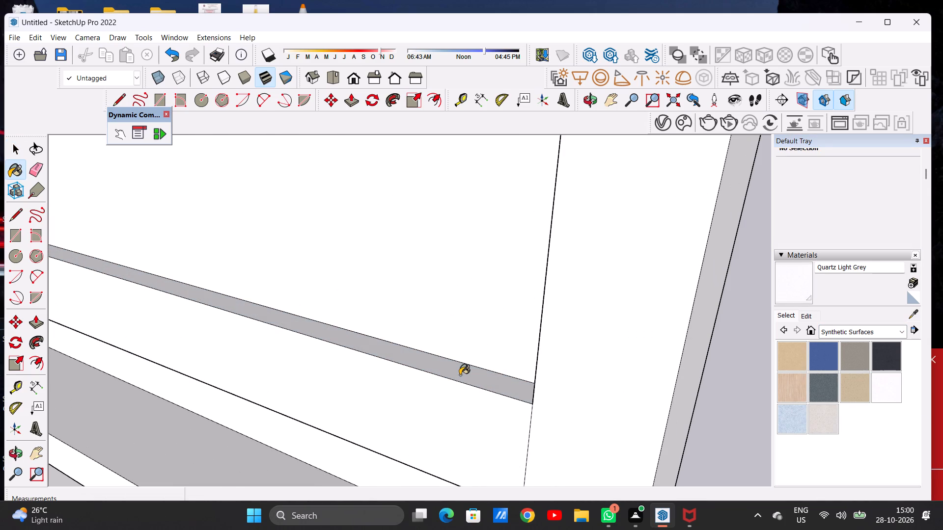
key("space")
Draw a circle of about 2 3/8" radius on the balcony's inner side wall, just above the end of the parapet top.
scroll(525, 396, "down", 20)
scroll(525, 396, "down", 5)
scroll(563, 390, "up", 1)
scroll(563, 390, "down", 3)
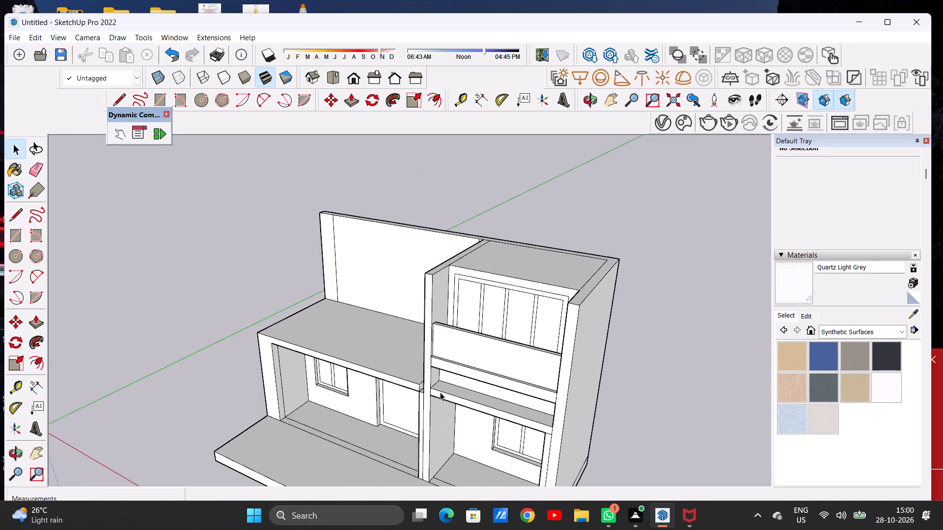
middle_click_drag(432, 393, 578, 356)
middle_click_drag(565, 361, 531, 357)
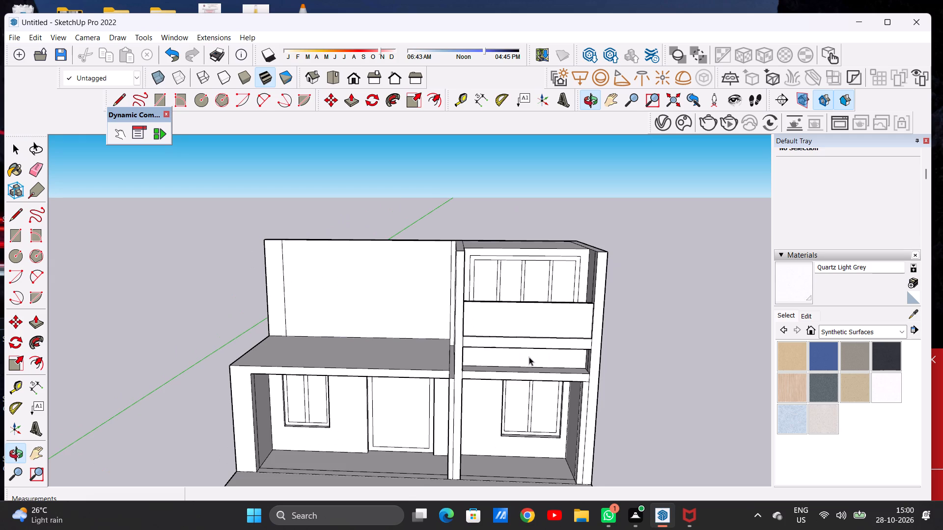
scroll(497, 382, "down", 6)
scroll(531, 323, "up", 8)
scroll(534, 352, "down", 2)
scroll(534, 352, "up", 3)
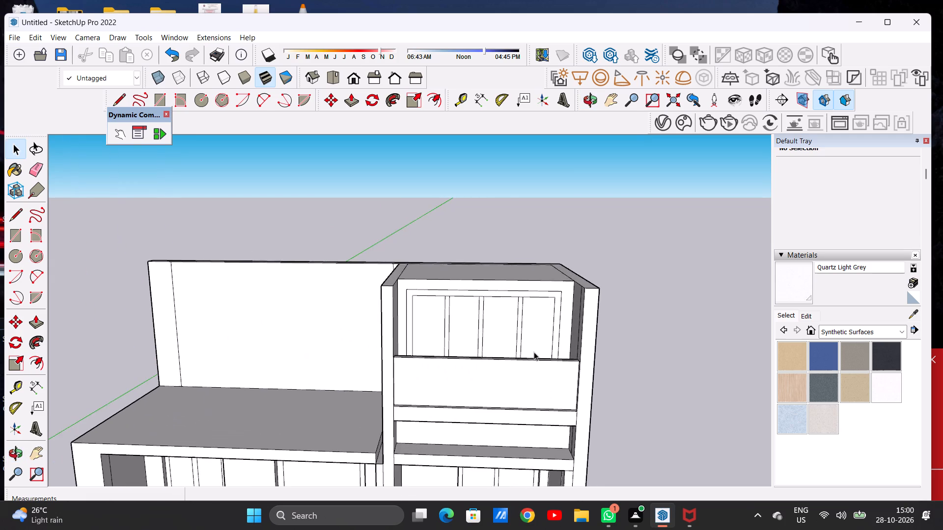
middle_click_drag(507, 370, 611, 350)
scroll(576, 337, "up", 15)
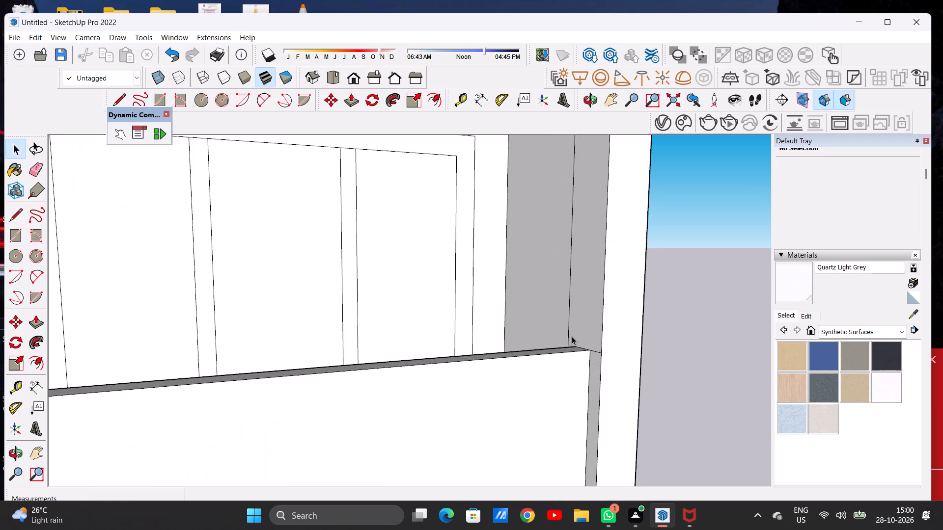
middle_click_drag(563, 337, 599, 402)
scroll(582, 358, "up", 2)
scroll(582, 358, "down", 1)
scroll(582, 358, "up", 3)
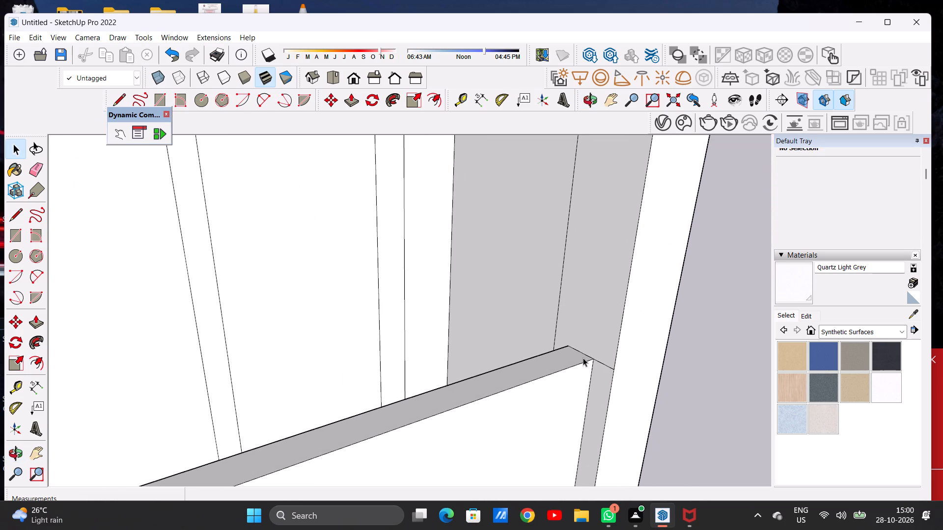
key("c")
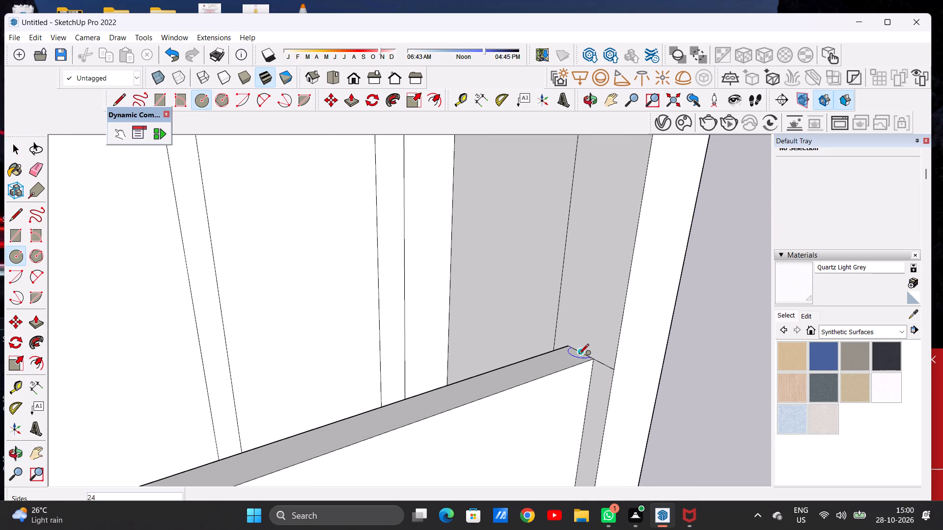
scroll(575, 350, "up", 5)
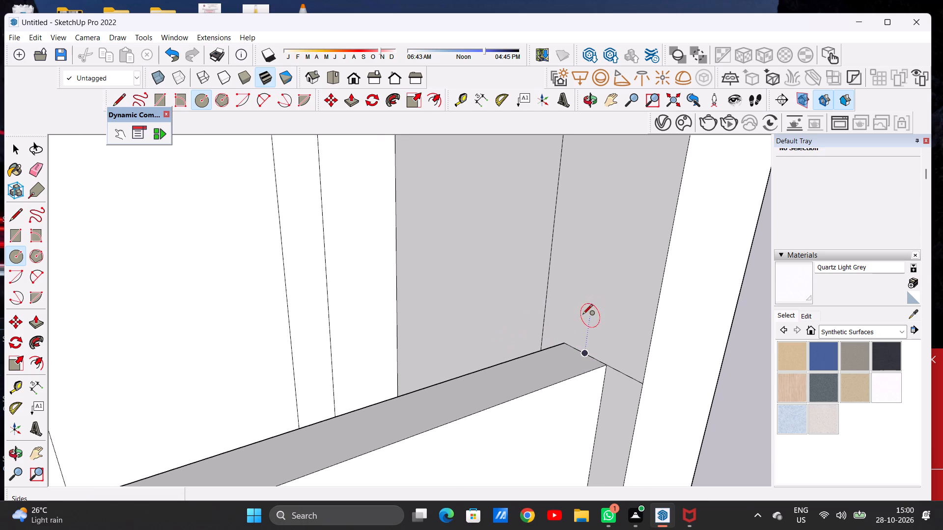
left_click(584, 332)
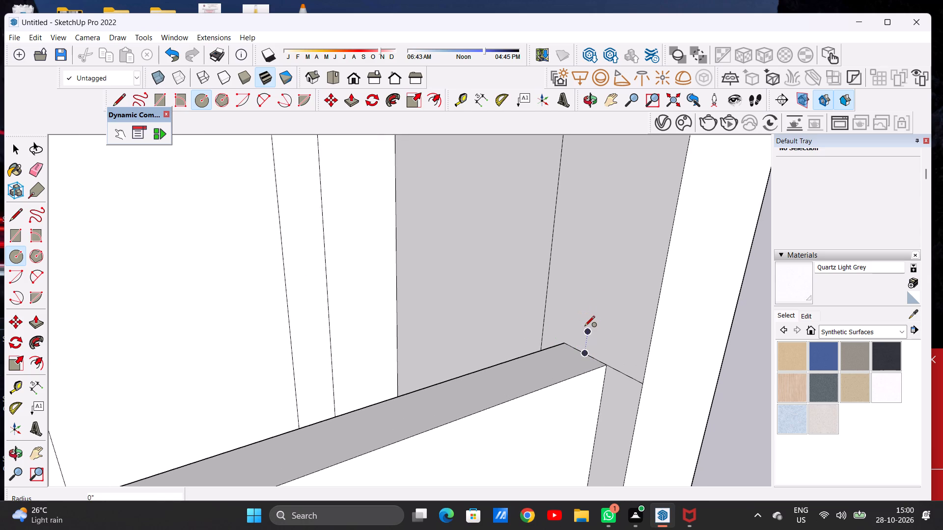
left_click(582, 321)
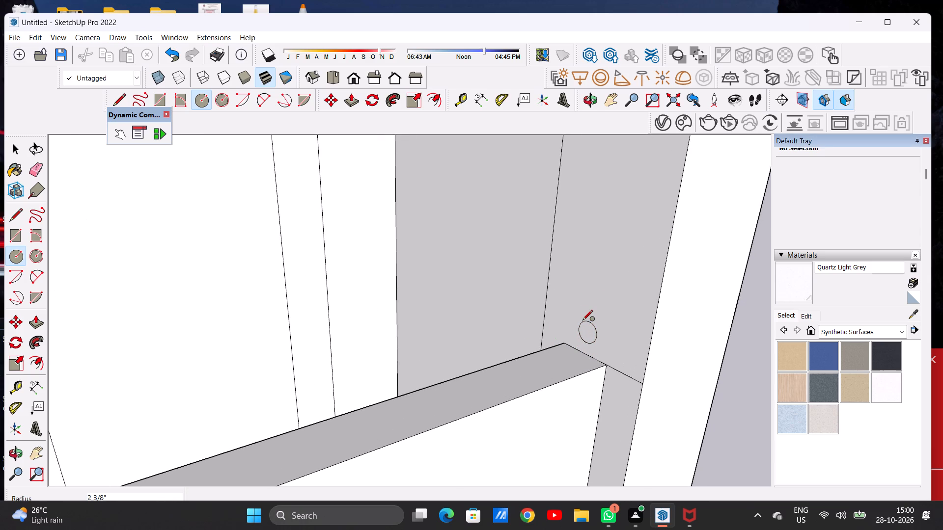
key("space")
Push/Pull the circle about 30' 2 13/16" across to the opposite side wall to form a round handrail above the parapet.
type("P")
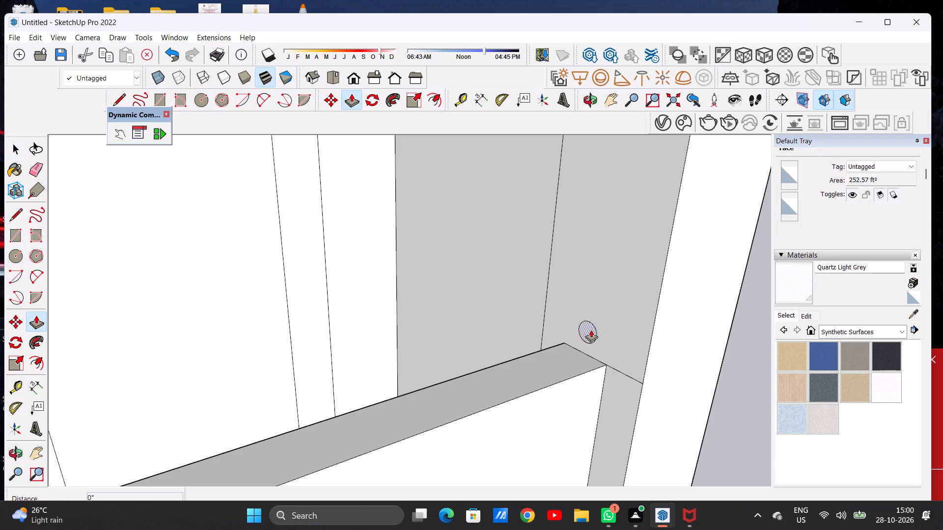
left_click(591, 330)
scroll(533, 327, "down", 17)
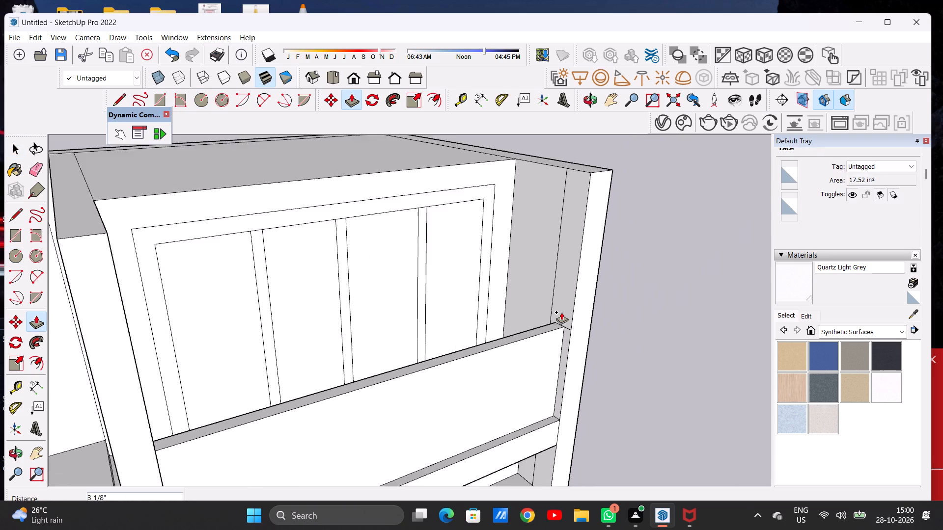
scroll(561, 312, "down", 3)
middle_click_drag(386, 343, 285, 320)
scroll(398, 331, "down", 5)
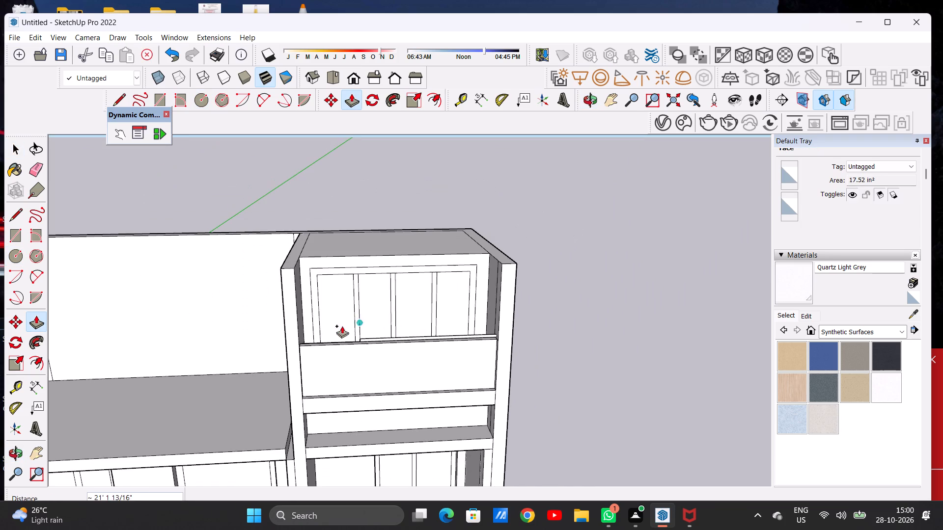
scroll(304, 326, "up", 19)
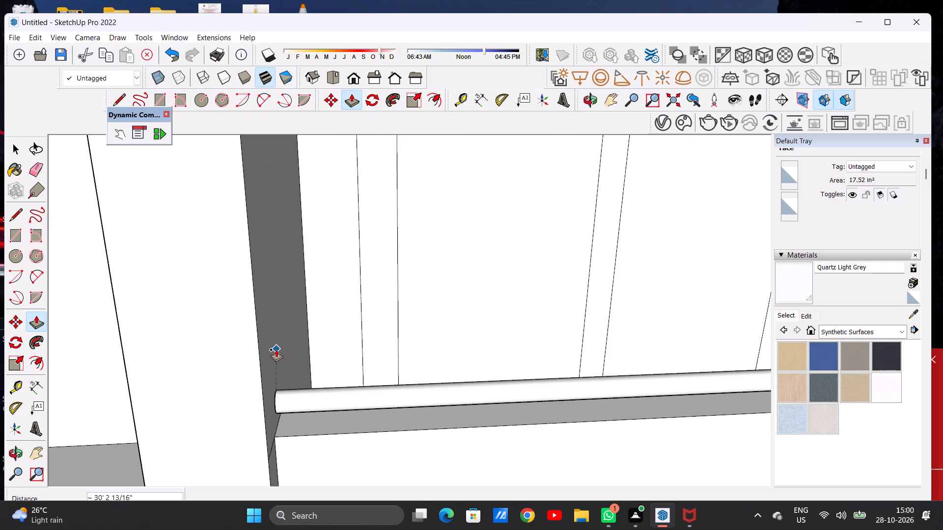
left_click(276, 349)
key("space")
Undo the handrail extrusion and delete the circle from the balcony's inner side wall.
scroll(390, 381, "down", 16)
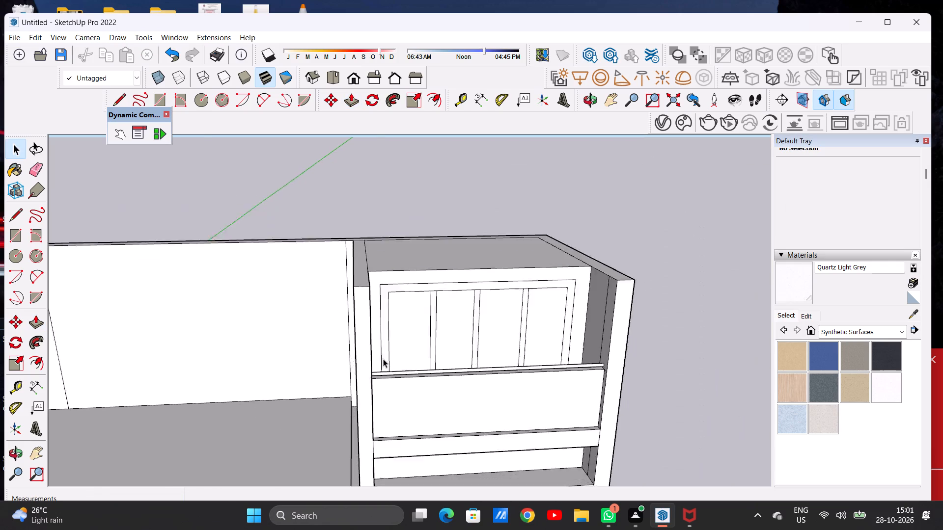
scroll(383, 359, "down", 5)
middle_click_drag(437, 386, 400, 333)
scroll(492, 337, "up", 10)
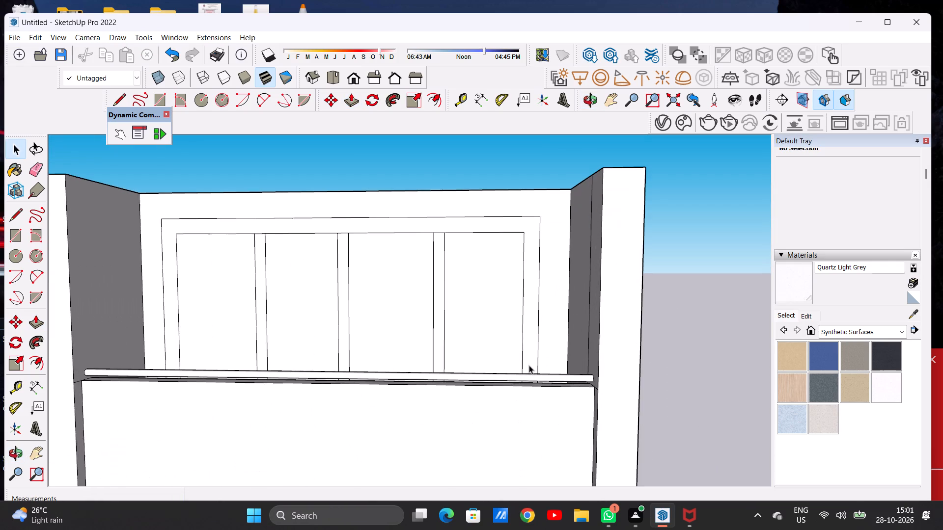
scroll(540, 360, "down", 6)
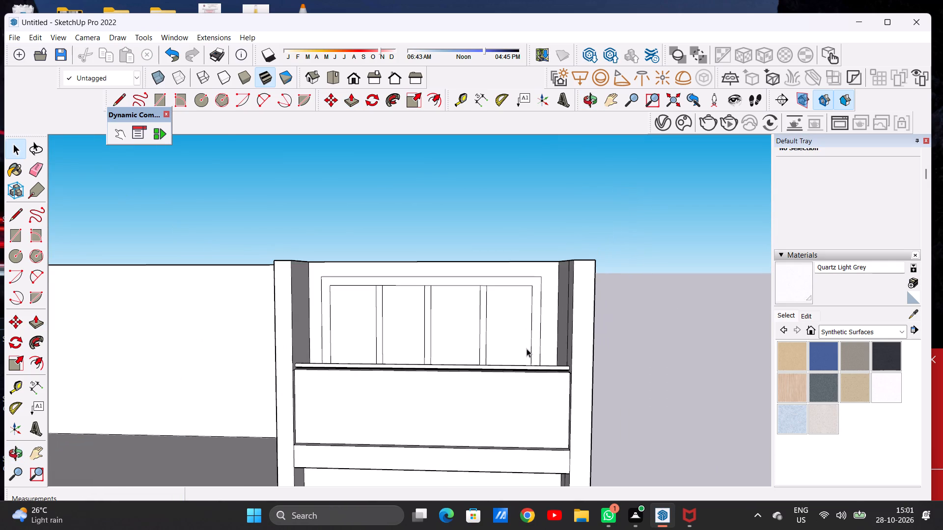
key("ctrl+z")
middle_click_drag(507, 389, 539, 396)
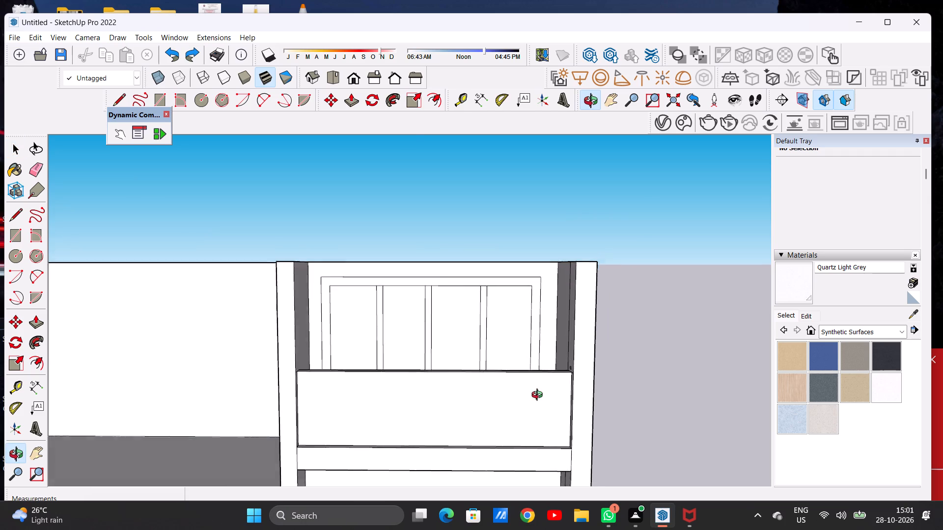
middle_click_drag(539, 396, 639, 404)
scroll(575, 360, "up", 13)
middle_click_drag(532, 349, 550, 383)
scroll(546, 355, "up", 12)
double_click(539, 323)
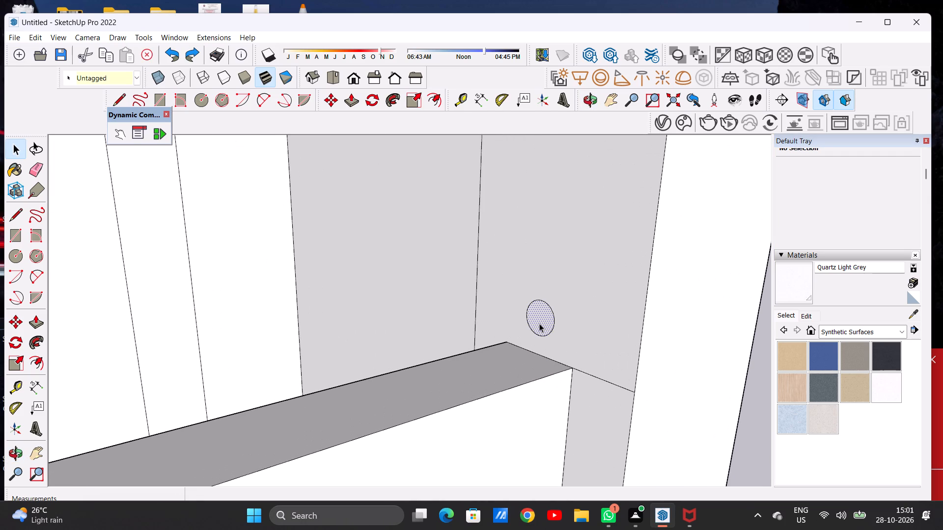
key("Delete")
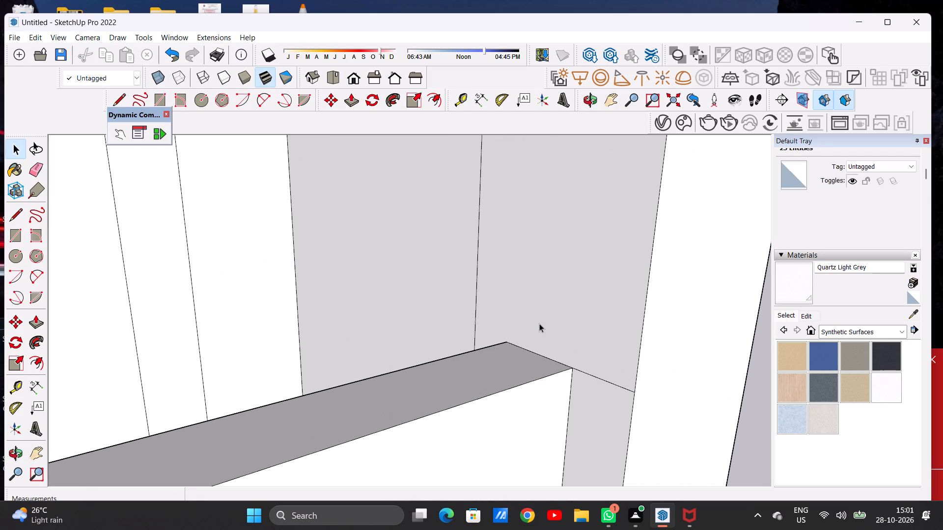
Draw a smaller circle of about 1 5/8" radius on the inner side wall, just above the parapet top.
key("c")
left_click(539, 323)
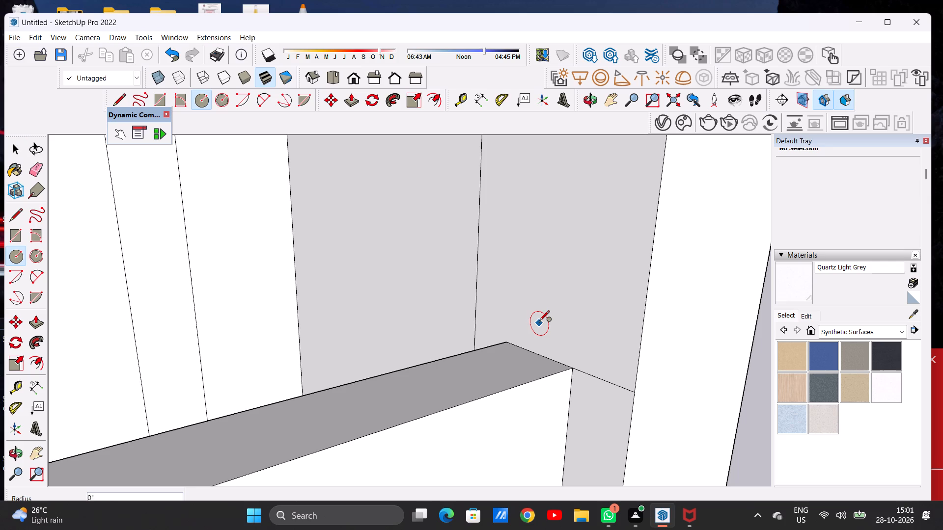
left_click(536, 311)
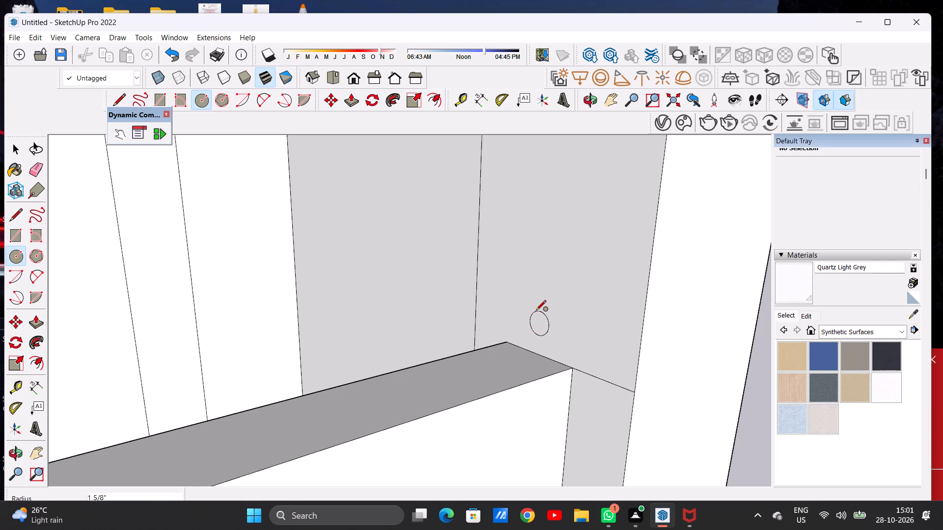
key("space")
Push/Pull the small circle about 30' 2 13/16" to the opposite side wall to form a handrail over the parapet.
type("P")
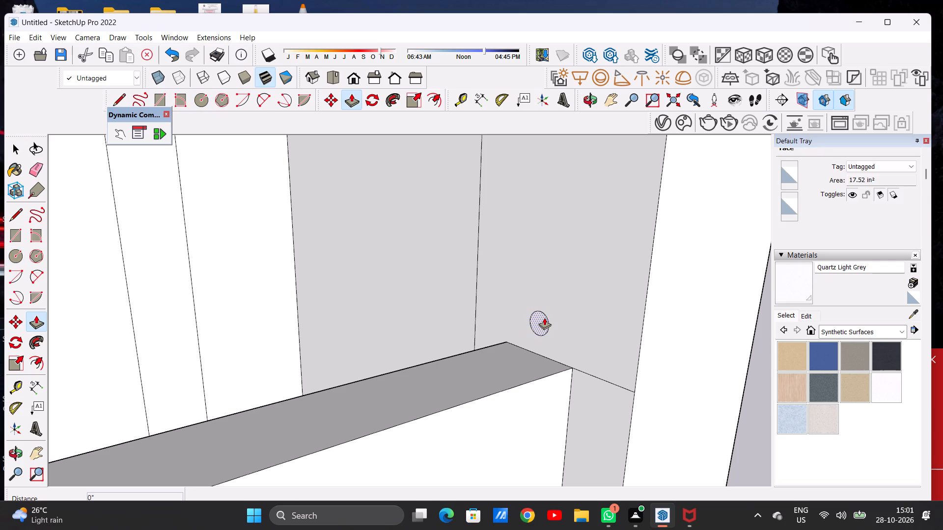
left_click(544, 318)
scroll(499, 350, "down", 13)
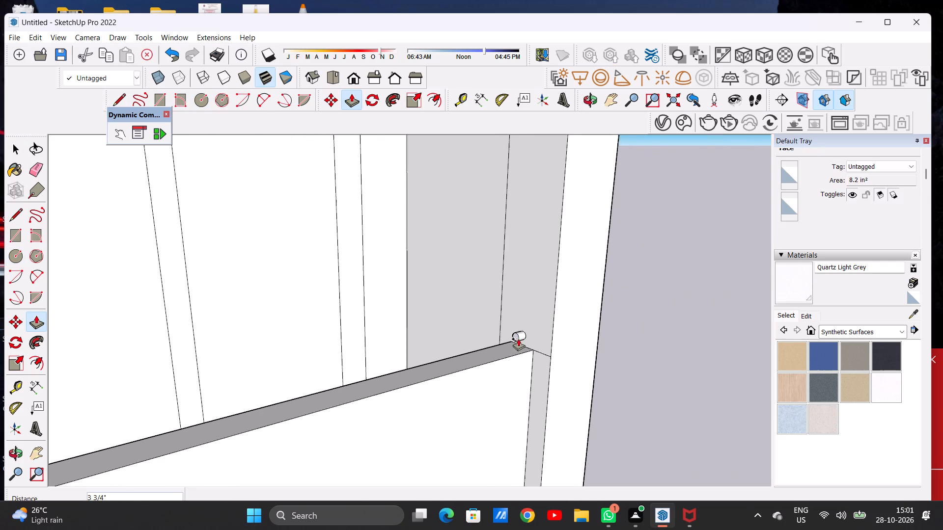
scroll(518, 339, "down", 7)
scroll(408, 358, "down", 5)
middle_click_drag(324, 371, 215, 344)
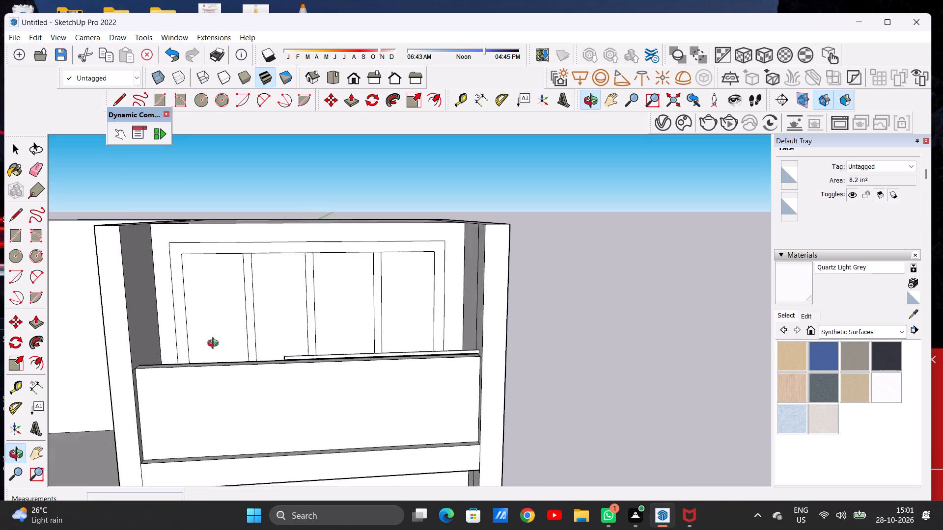
middle_click_drag(215, 344, 194, 329)
scroll(194, 329, "up", 3)
scroll(387, 338, "down", 6)
scroll(284, 334, "up", 12)
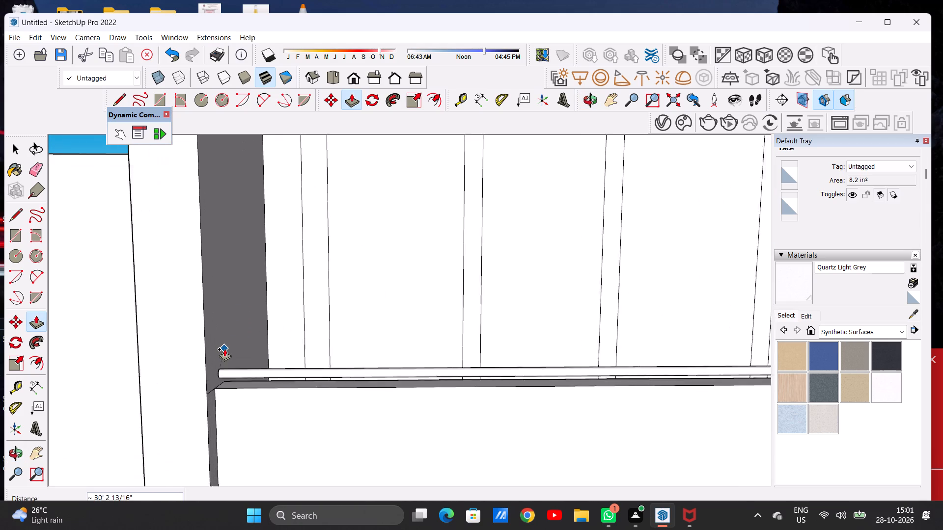
scroll(224, 349, "up", 2)
left_click(216, 344)
key("space")
Examine the handrail above the balcony parapet up close and within the whole facade.
scroll(432, 394, "down", 3)
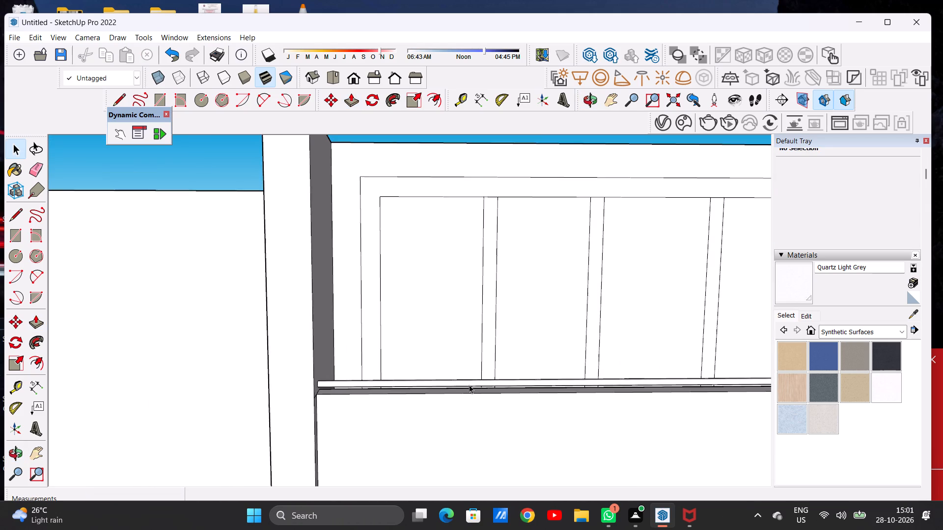
scroll(469, 385, "down", 16)
middle_click_drag(438, 371, 422, 352)
scroll(501, 358, "up", 17)
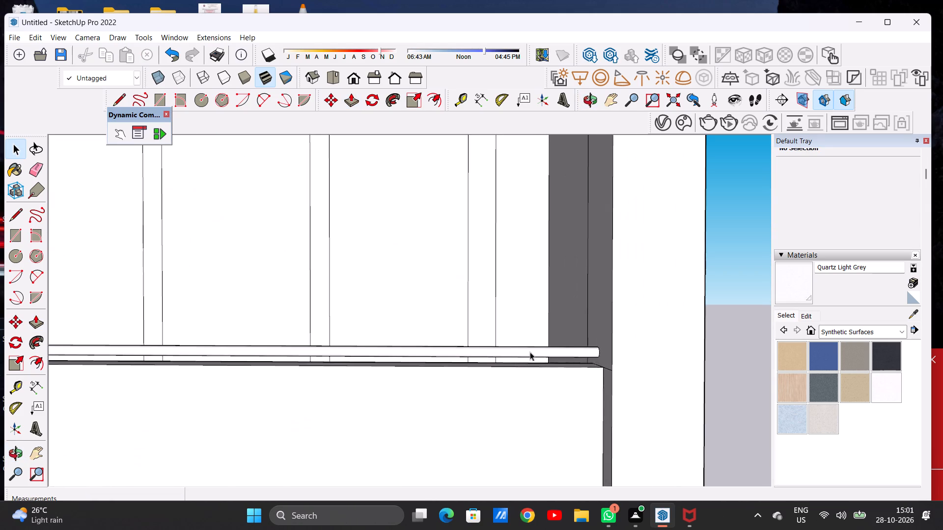
scroll(562, 340, "down", 1)
scroll(562, 340, "up", 1)
scroll(562, 340, "down", 20)
scroll(562, 340, "down", 10)
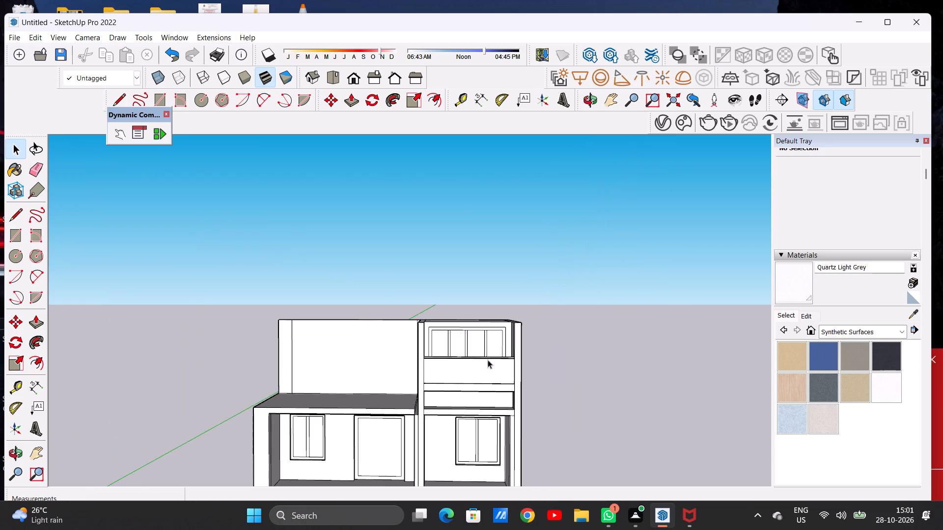
scroll(492, 355, "down", 6)
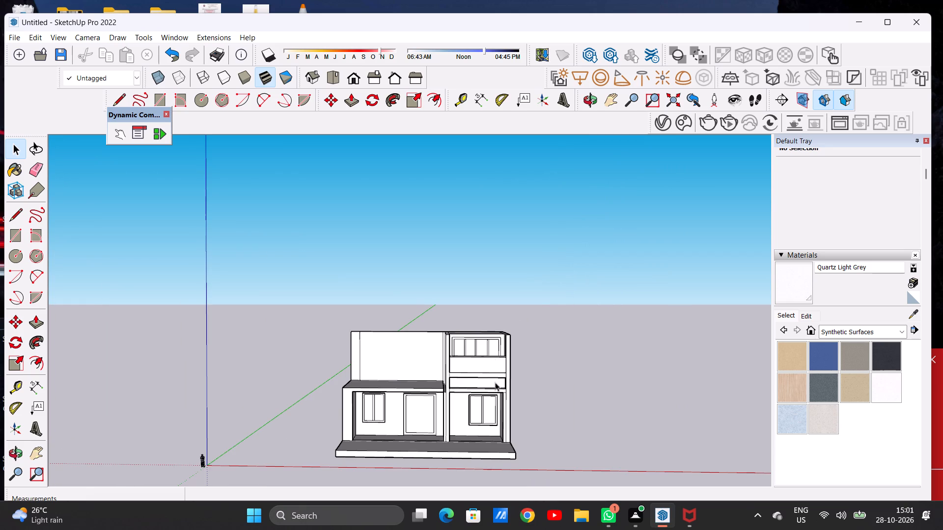
Undo the handrail extrusion and the small circle it was pulled from on the balcony's inner side wall.
scroll(495, 382, "up", 10)
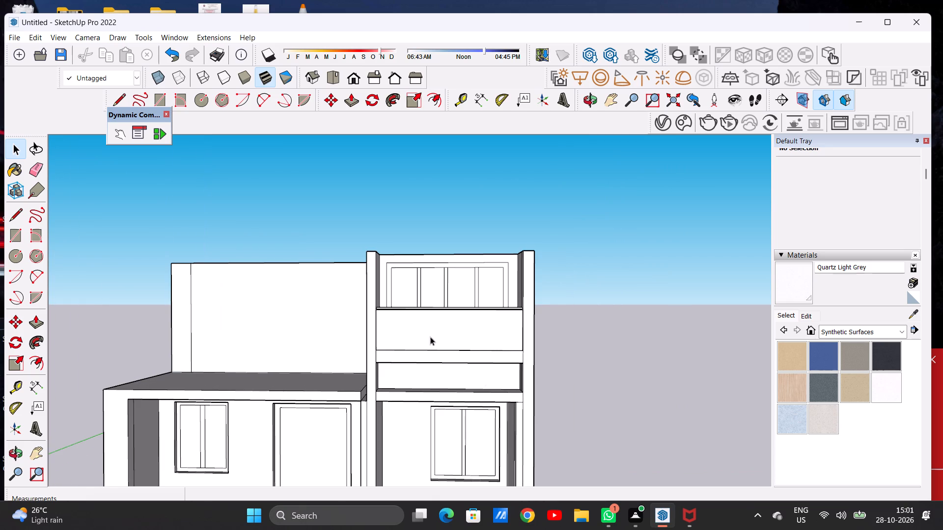
scroll(396, 306, "up", 15)
scroll(355, 321, "down", 12)
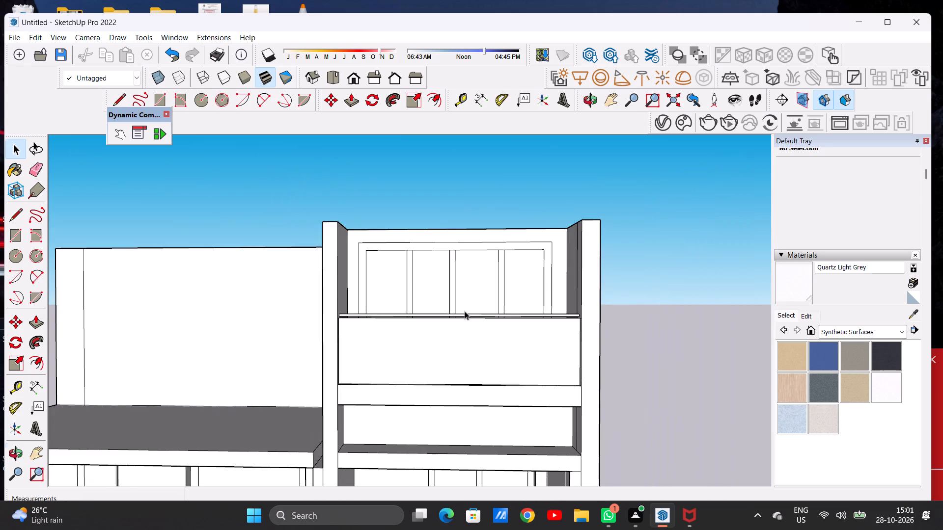
middle_click_drag(465, 311, 551, 367)
scroll(557, 319, "up", 17)
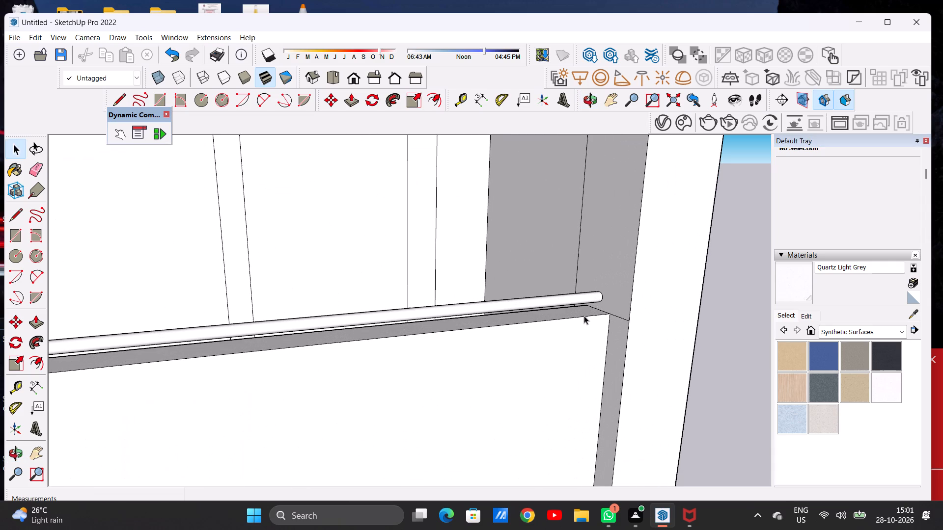
key("ctrl+z")
key("ctrl+z")
Draw a slightly larger circle of about 2" radius on the balcony's inner side wall, just above the parapet top.
scroll(600, 303, "up", 7)
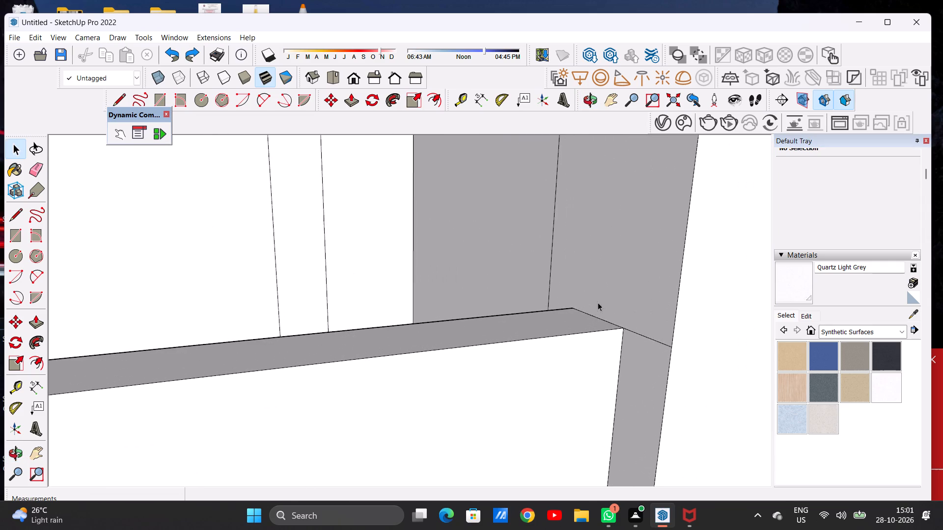
scroll(598, 302, "up", 2)
key("c")
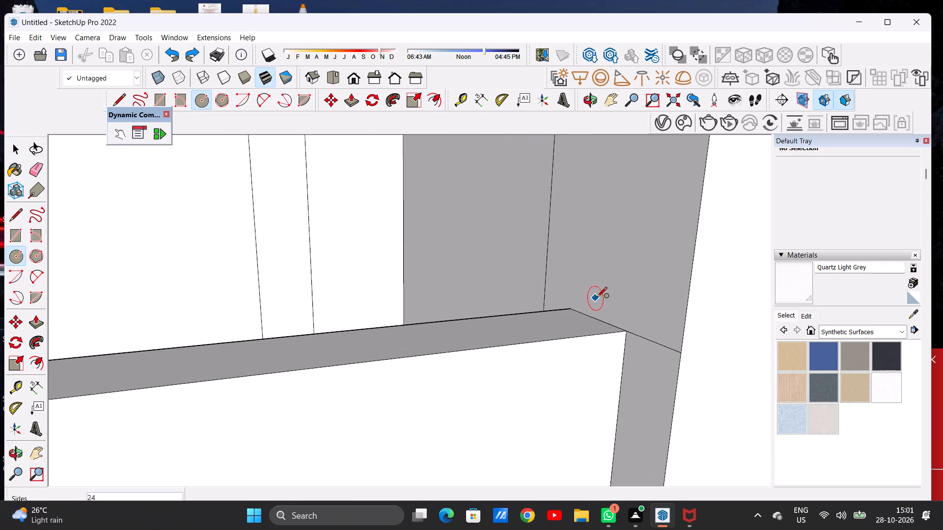
left_click(598, 298)
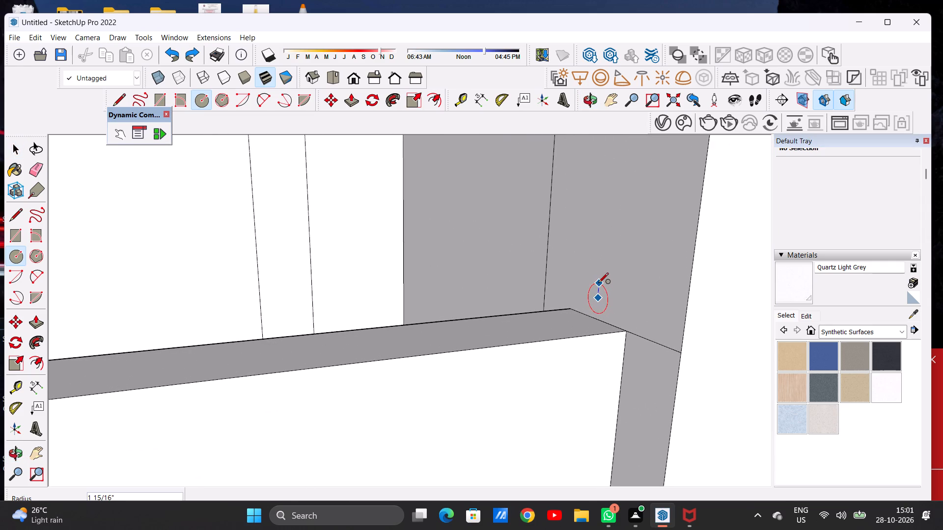
left_click(598, 282)
key("space")
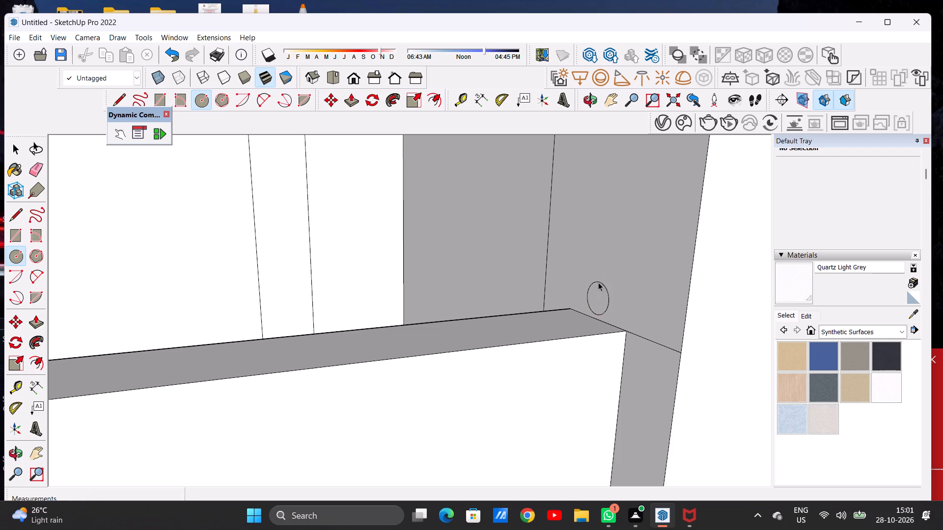
Push/Pull the circle about 30' 2 13/16" to the opposite side wall to form the handrail along the parapet.
type("P")
left_click(602, 291)
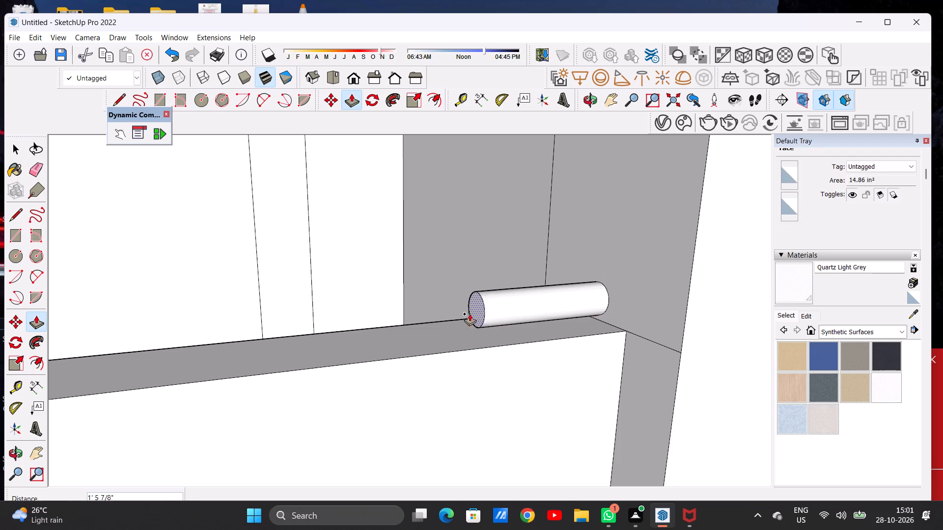
scroll(609, 289, "down", 11)
scroll(615, 285, "up", 1)
scroll(615, 285, "down", 16)
scroll(436, 303, "down", 2)
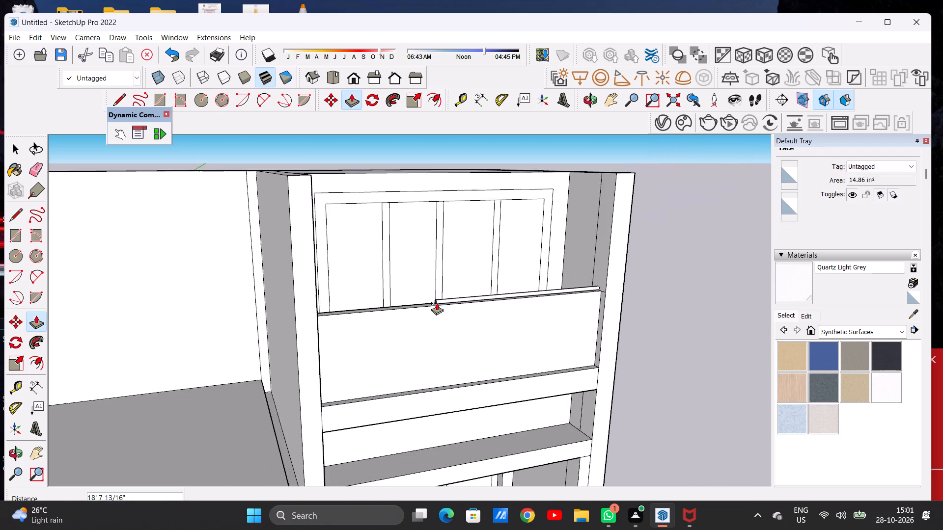
scroll(437, 303, "down", 2)
scroll(399, 289, "up", 1)
scroll(399, 289, "down", 1)
scroll(393, 292, "up", 1)
middle_click_drag(388, 300, 305, 285)
scroll(305, 285, "up", 12)
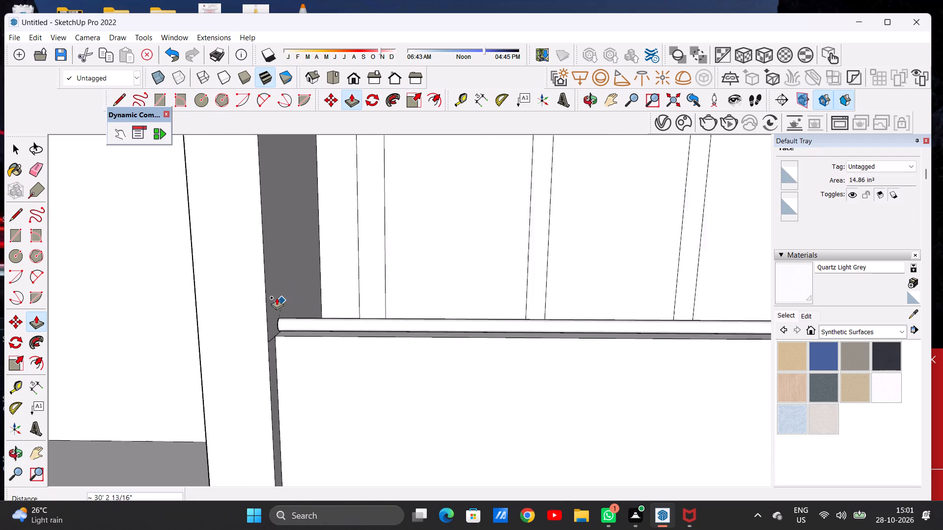
scroll(277, 297, "up", 2)
left_click(277, 279)
key("space")
Examine the handrail and balcony parapet up close, from the side, and within the whole facade.
scroll(414, 329, "down", 4)
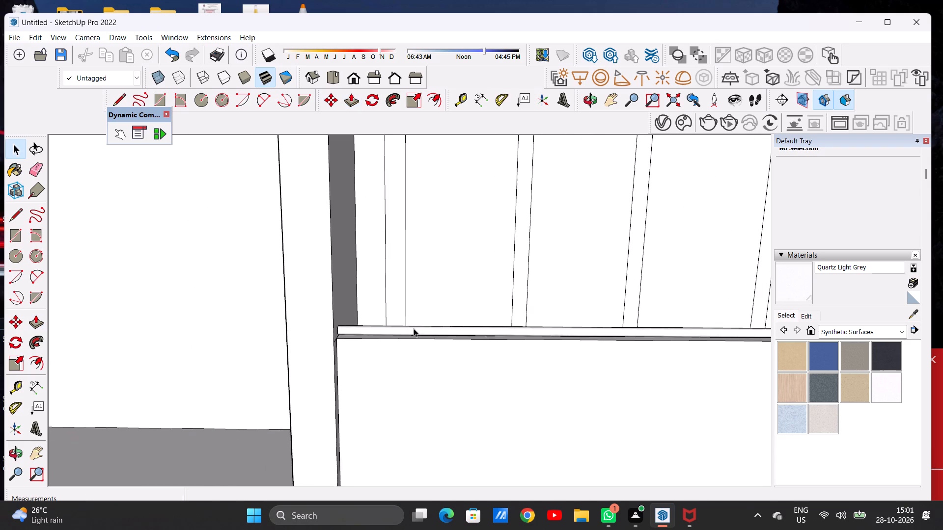
scroll(414, 328, "down", 10)
scroll(356, 285, "up", 1)
scroll(365, 289, "down", 13)
scroll(527, 301, "down", 6)
middle_click_drag(462, 329, 445, 318)
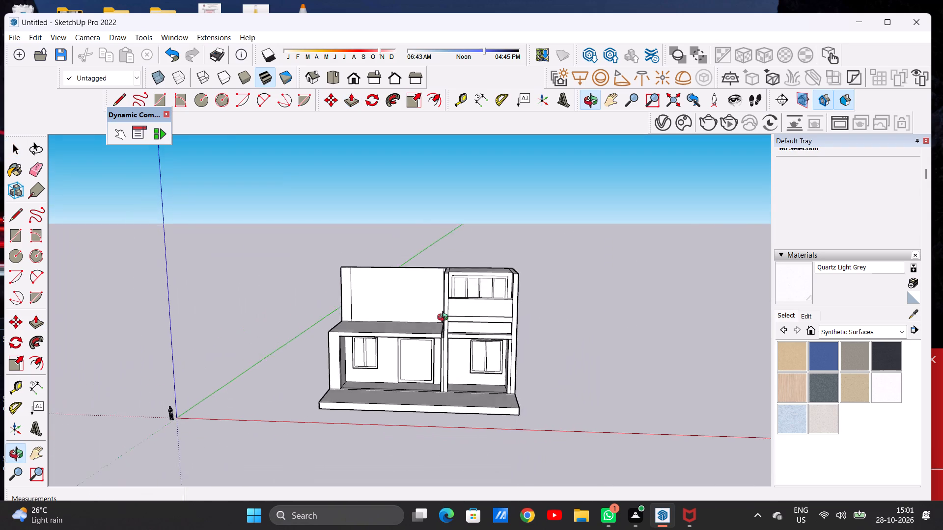
middle_click_drag(445, 318, 444, 308)
scroll(482, 297, "up", 6)
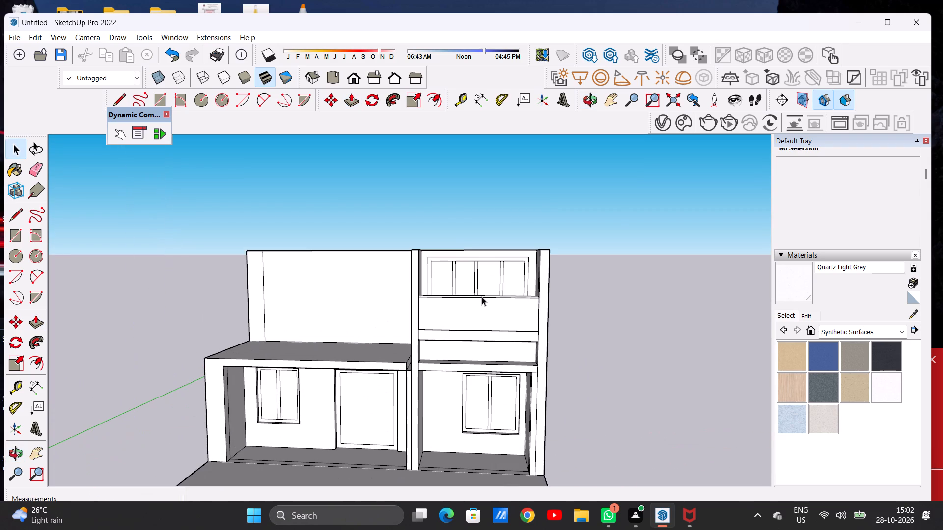
scroll(497, 301, "down", 5)
middle_click_drag(503, 303, 507, 298)
scroll(507, 295, "up", 7)
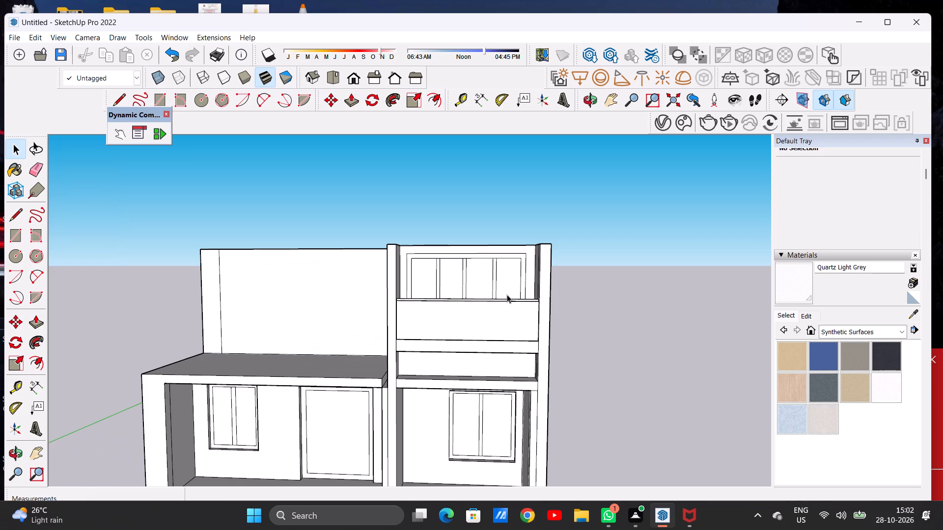
scroll(507, 295, "down", 2)
scroll(498, 300, "up", 5)
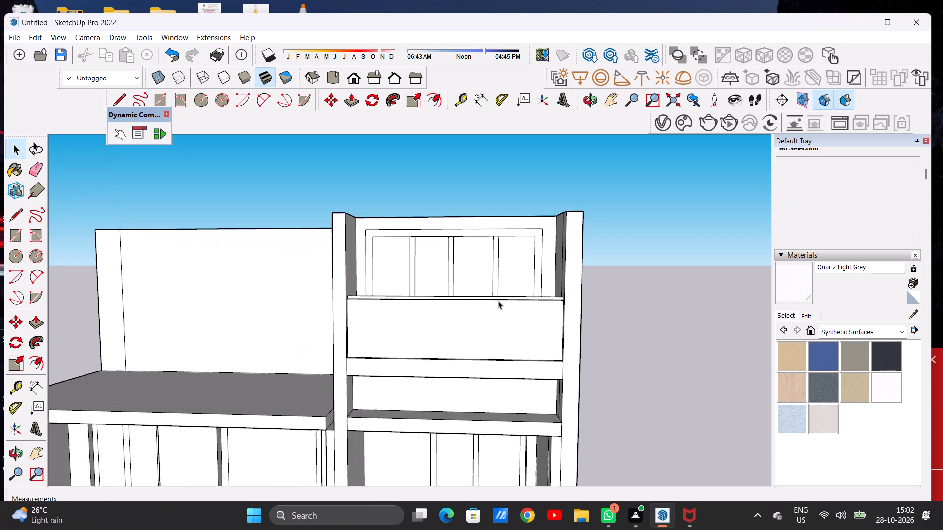
scroll(498, 300, "up", 2)
scroll(525, 318, "down", 7)
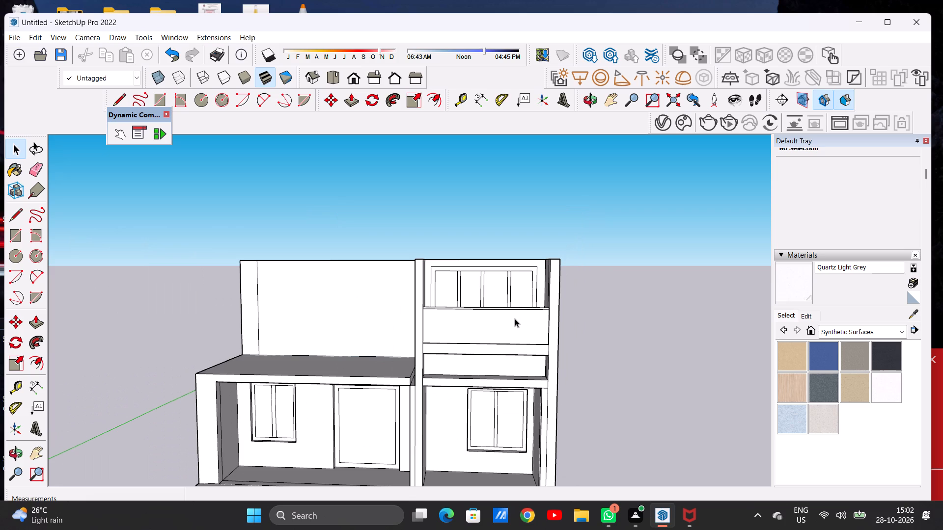
scroll(515, 318, "down", 5)
scroll(512, 344, "up", 7)
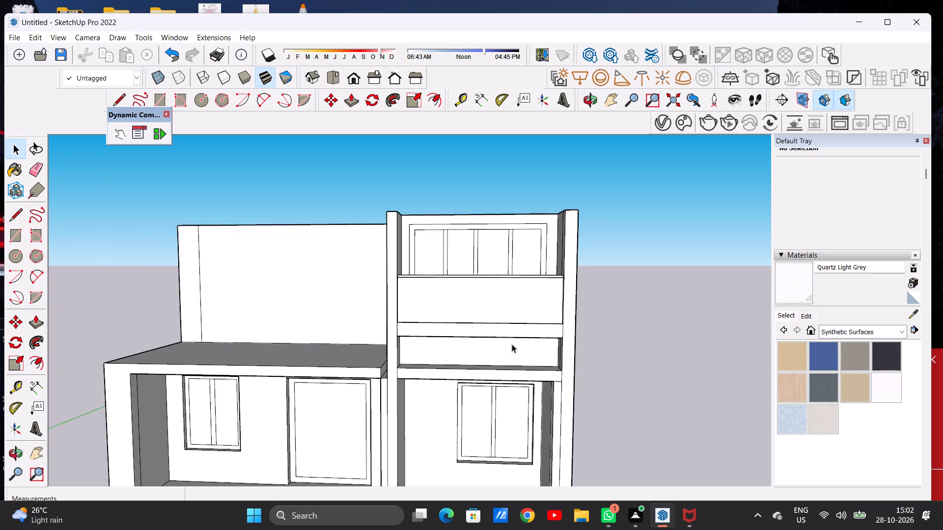
scroll(527, 332, "up", 8)
middle_click_drag(527, 332, 333, 396)
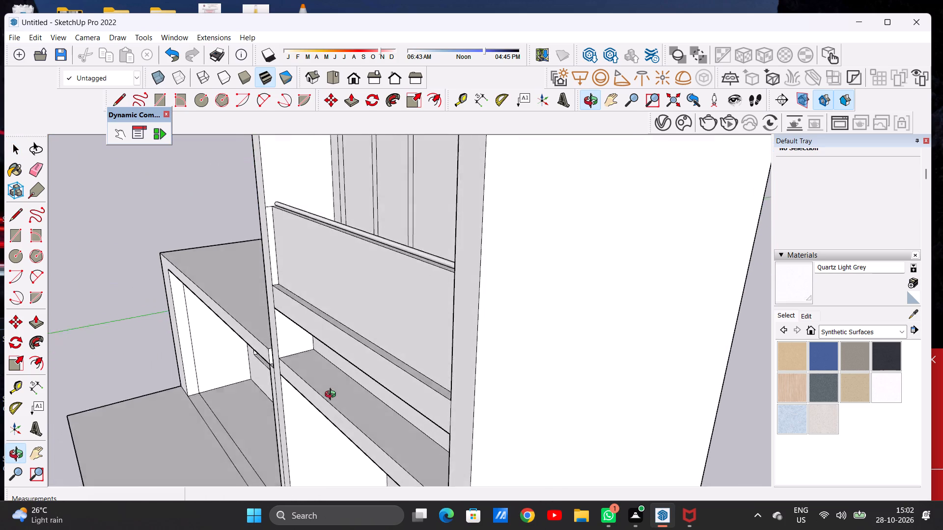
middle_click_drag(333, 396, 485, 357)
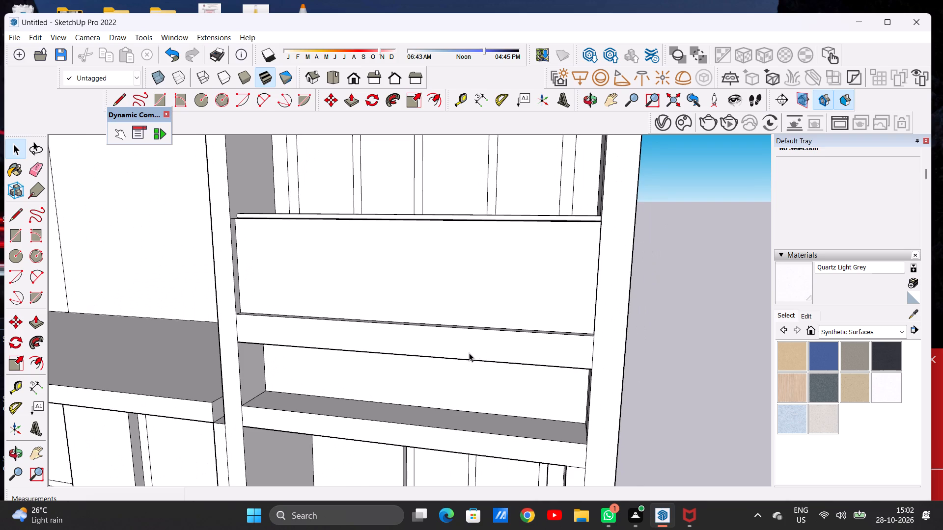
scroll(433, 360, "down", 7)
middle_click_drag(420, 360, 473, 348)
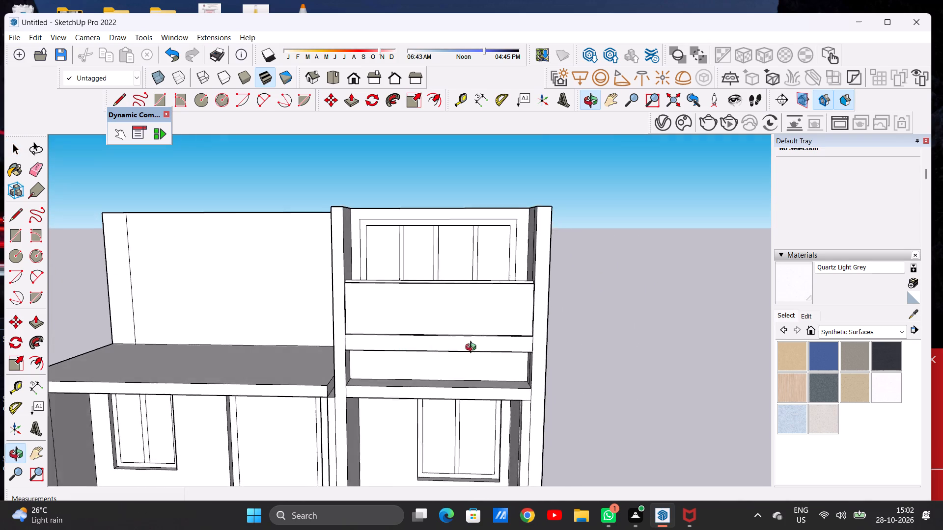
middle_click_drag(473, 348, 485, 344)
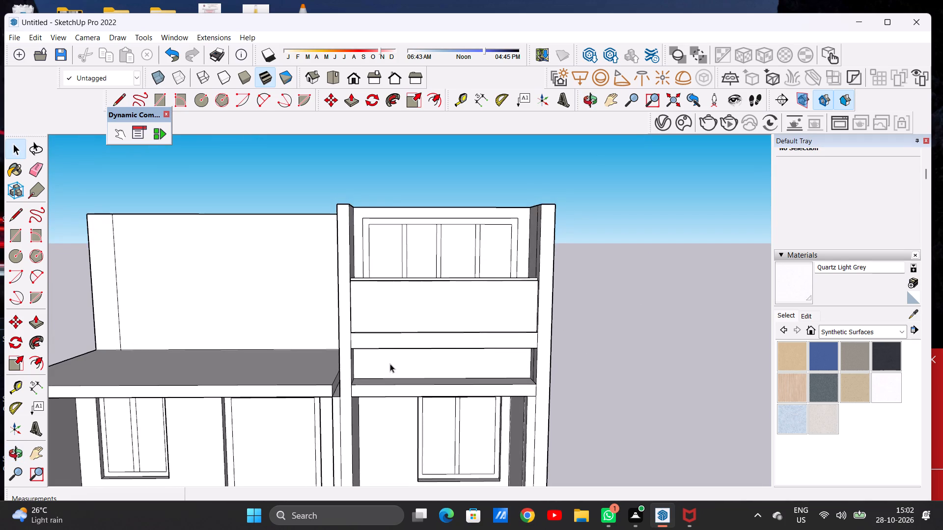
scroll(348, 372, "down", 4)
scroll(431, 308, "up", 10)
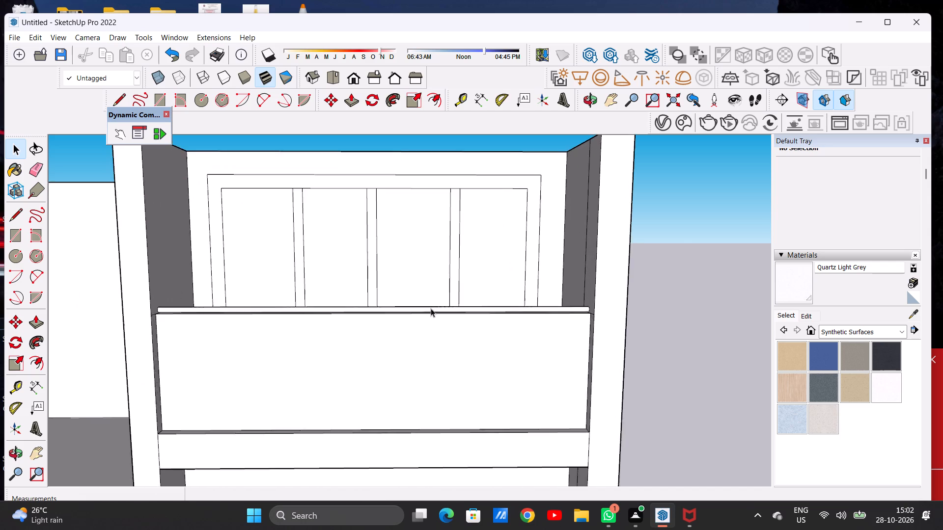
scroll(431, 308, "up", 5)
middle_click_drag(435, 312, 443, 437)
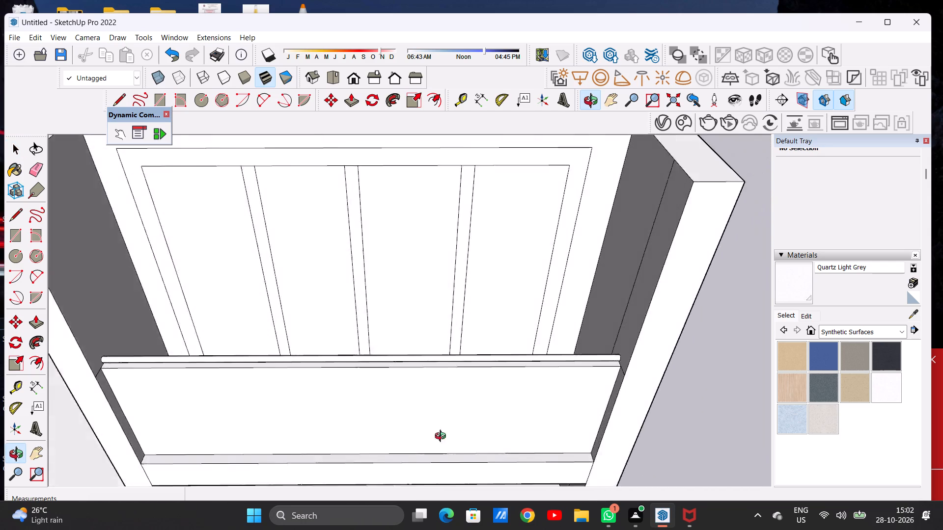
middle_click_drag(443, 437, 442, 318)
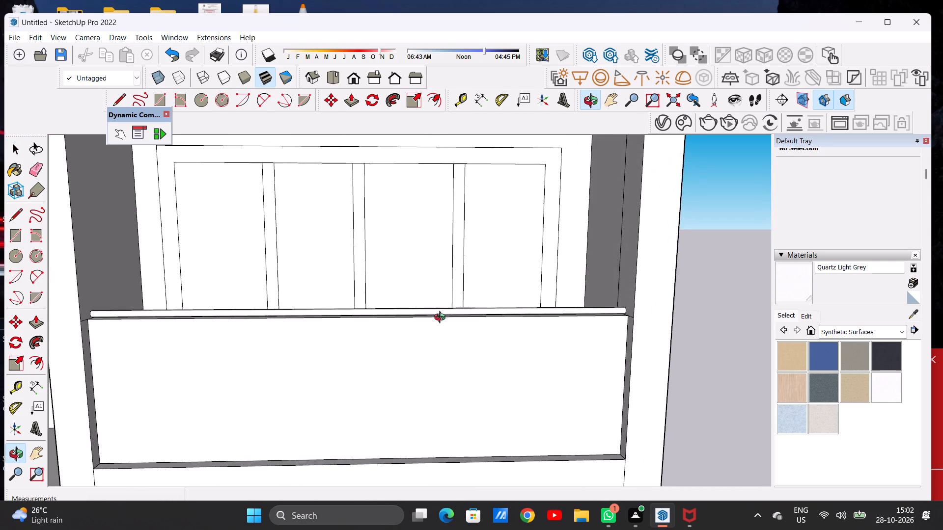
middle_click_drag(442, 318, 432, 320)
scroll(536, 321, "down", 14)
scroll(589, 322, "up", 1)
scroll(586, 323, "down", 1)
middle_click_drag(565, 337, 558, 324)
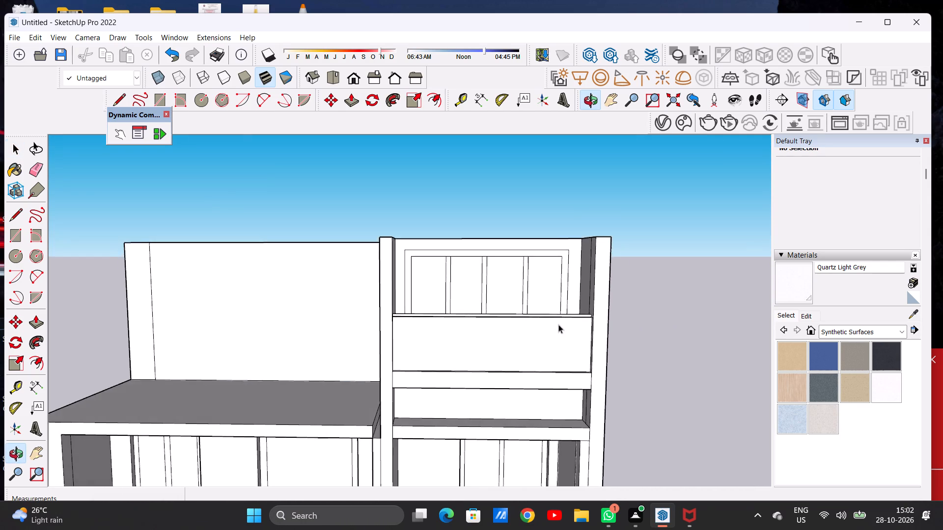
scroll(585, 323, "up", 7)
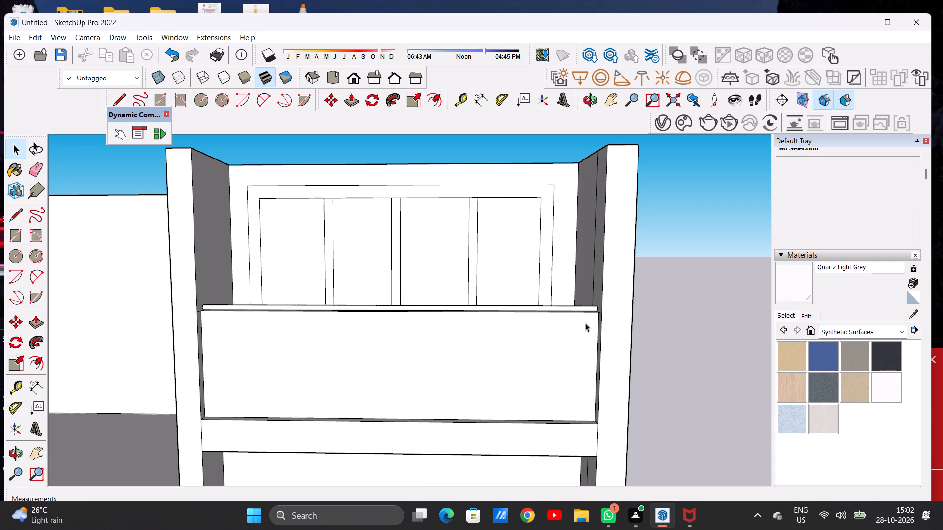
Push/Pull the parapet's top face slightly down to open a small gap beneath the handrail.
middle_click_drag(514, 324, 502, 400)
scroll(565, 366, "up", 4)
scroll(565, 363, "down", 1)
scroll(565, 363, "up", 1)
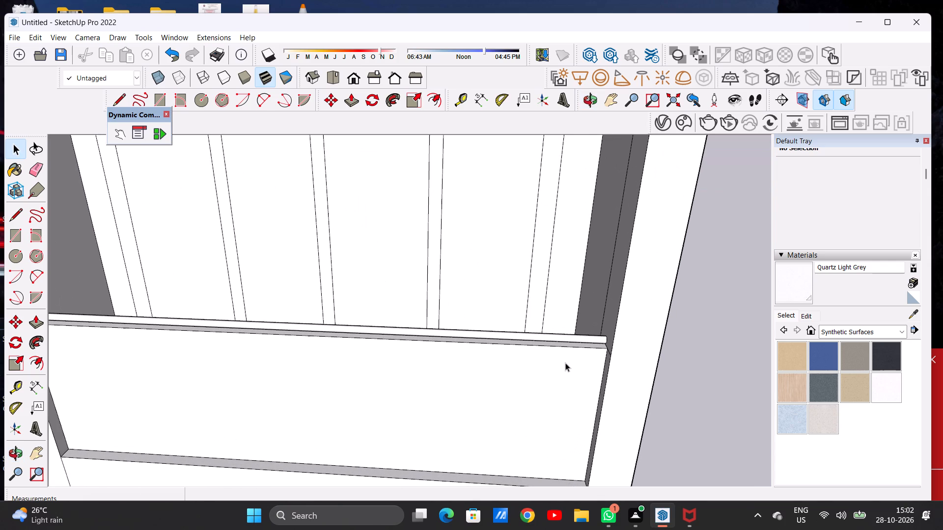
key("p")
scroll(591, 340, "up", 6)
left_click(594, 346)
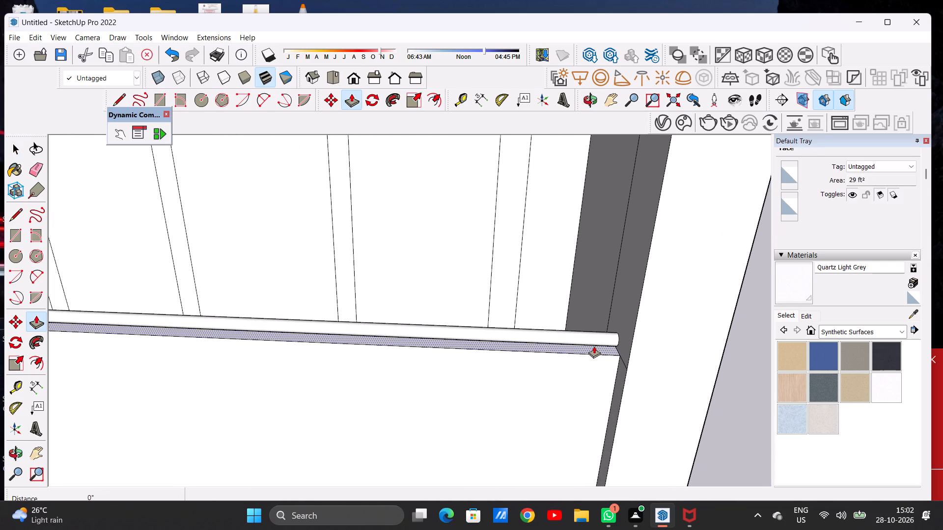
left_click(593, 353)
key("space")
Examine the gap between the handrail and the parapet top from the front and within the whole facade.
scroll(569, 343, "down", 6)
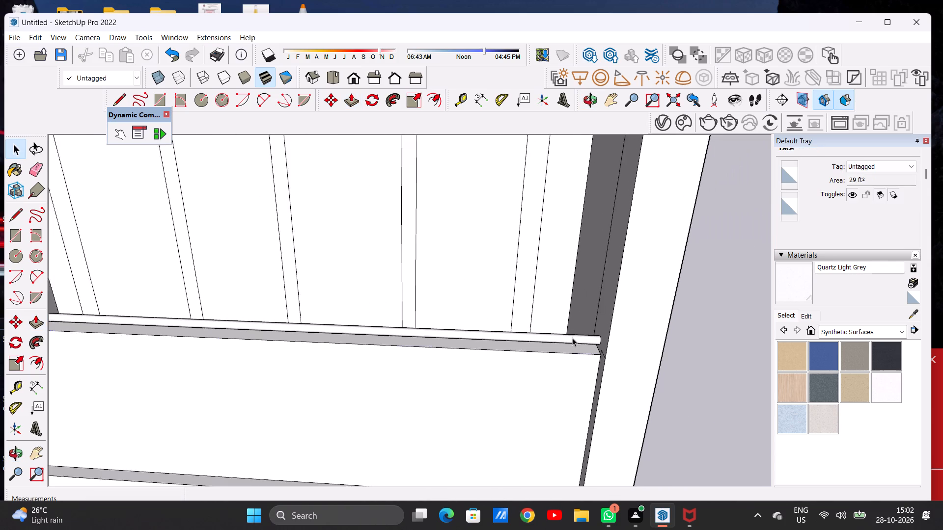
scroll(572, 338, "down", 11)
middle_click_drag(545, 371, 553, 284)
scroll(554, 284, "up", 3)
scroll(554, 284, "down", 1)
scroll(554, 284, "up", 2)
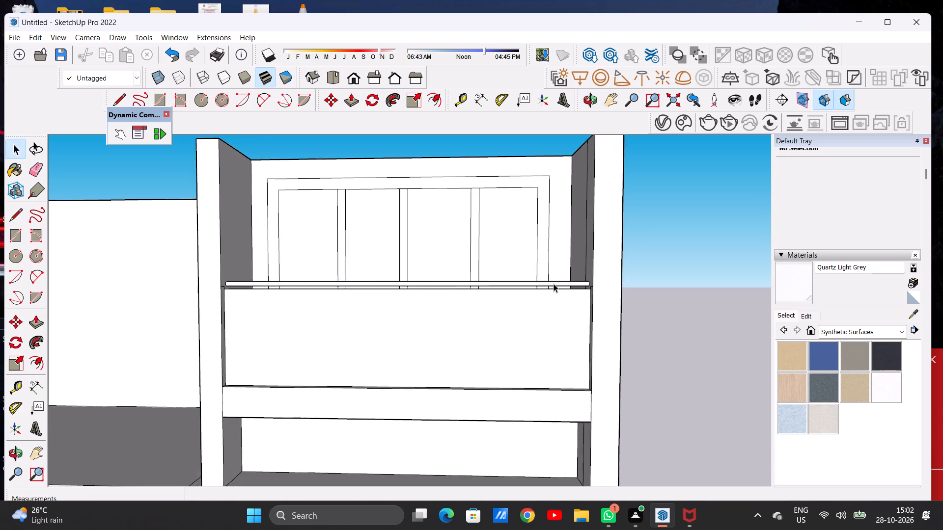
scroll(554, 284, "up", 1)
scroll(495, 307, "down", 10)
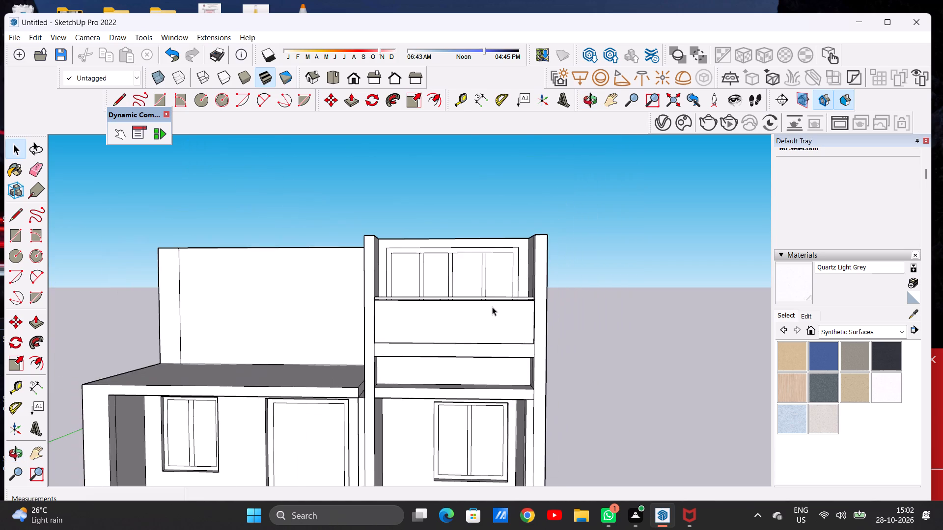
scroll(490, 309, "down", 8)
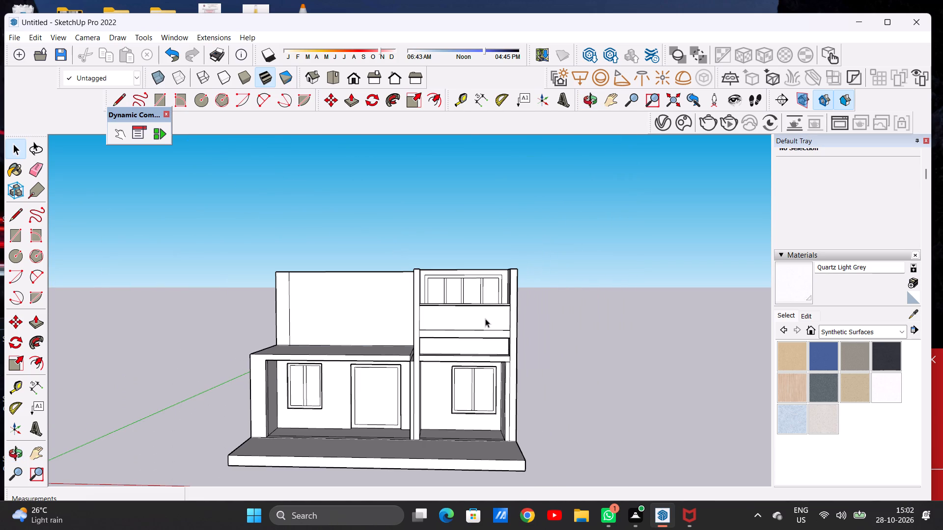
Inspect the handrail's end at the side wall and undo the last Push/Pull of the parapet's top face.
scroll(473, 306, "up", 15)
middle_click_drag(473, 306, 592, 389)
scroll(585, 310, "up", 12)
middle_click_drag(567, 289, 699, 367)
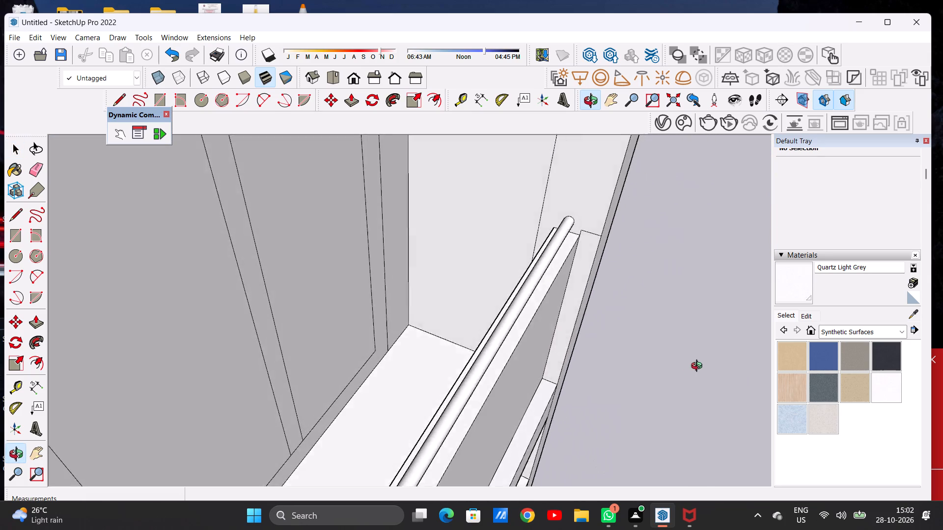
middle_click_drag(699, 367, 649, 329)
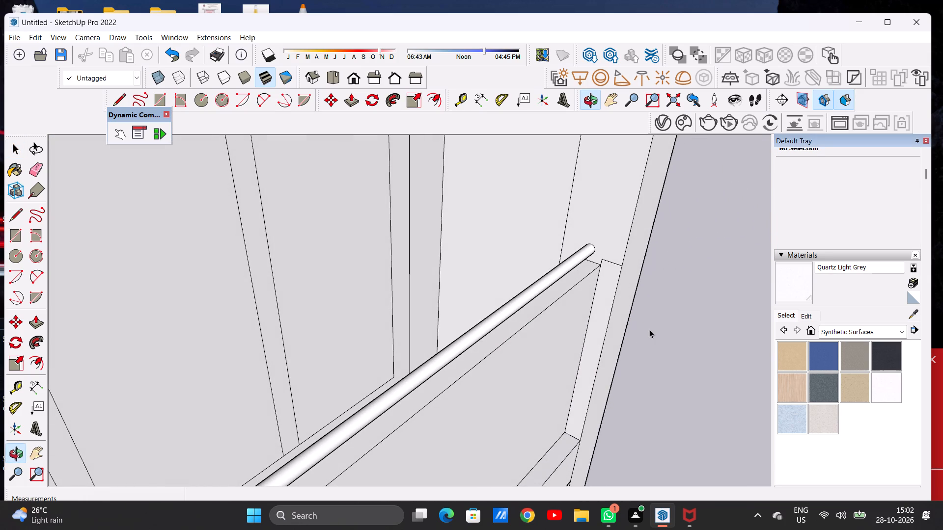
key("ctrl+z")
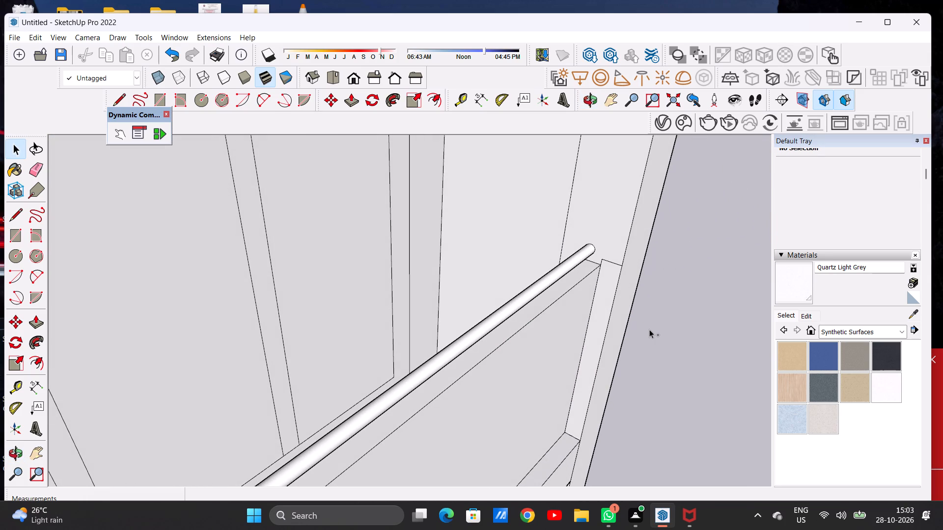
Undo the handrail's extrusion and delete its circular profile on the side wall above the parapet.
key("ctrl+z")
scroll(593, 259, "up", 3)
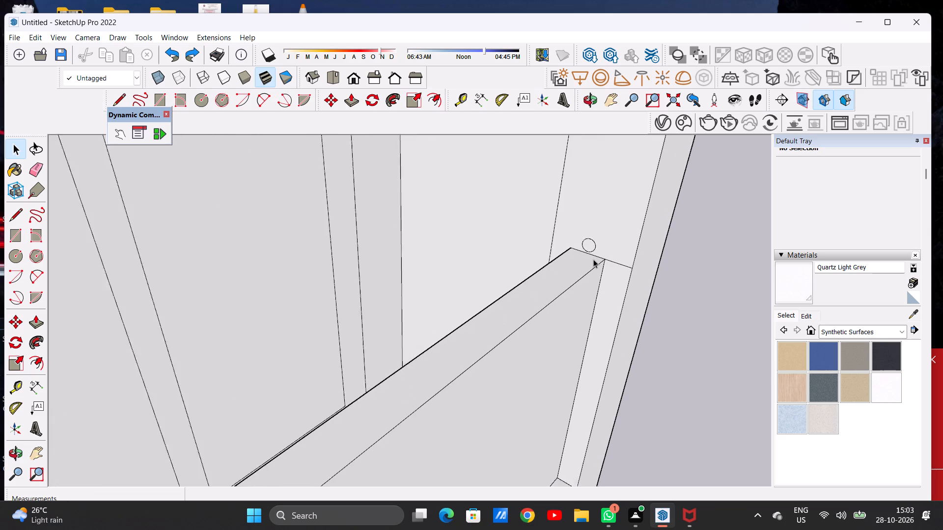
scroll(593, 259, "up", 3)
scroll(594, 245, "down", 1)
scroll(594, 244, "up", 2)
scroll(592, 289, "down", 6)
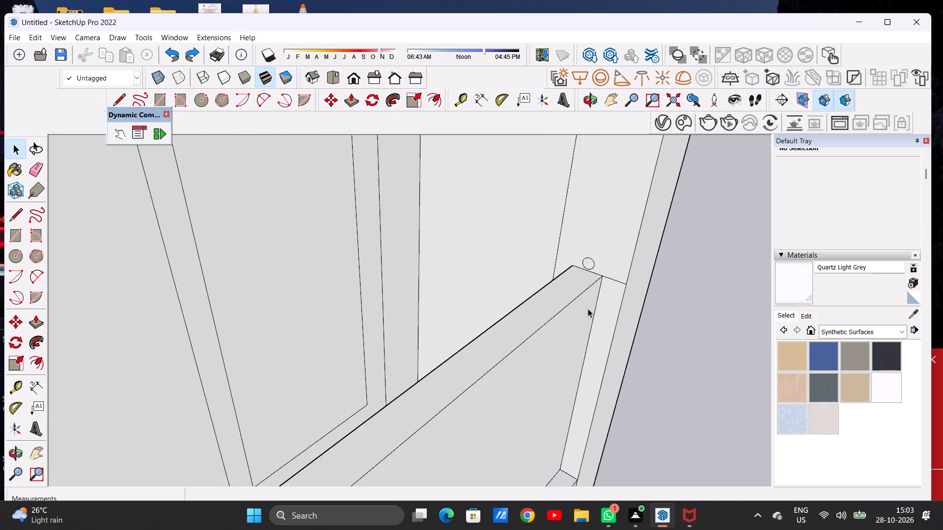
middle_click_drag(588, 309, 582, 266)
scroll(593, 255, "up", 1)
scroll(591, 254, "down", 1)
scroll(591, 254, "up", 11)
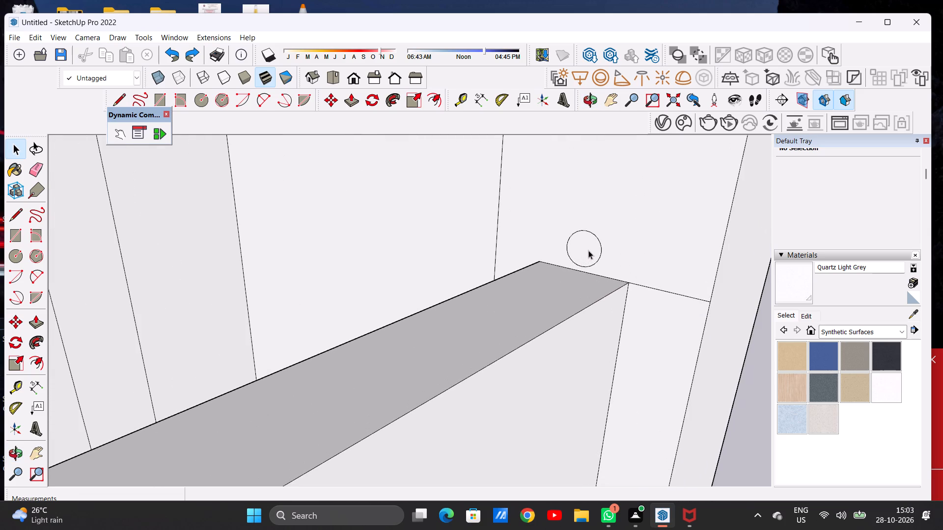
double_click(588, 250)
key("Delete")
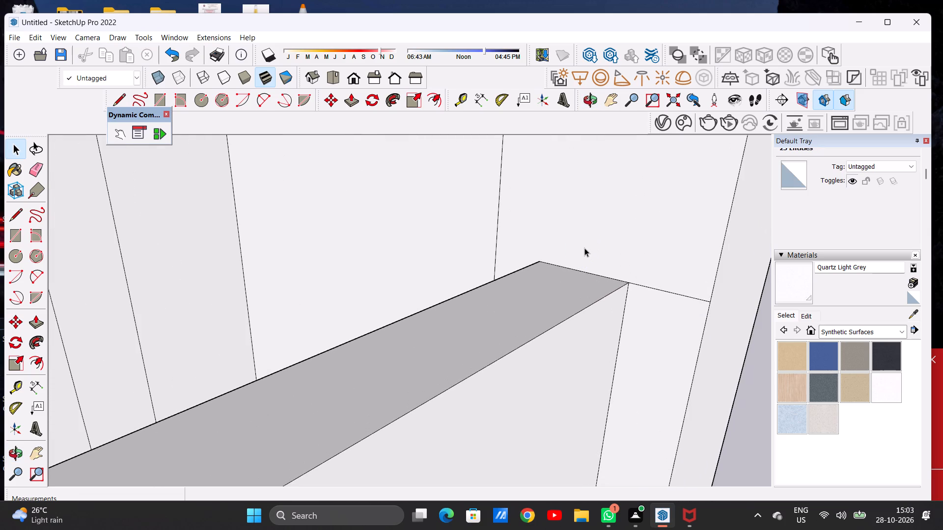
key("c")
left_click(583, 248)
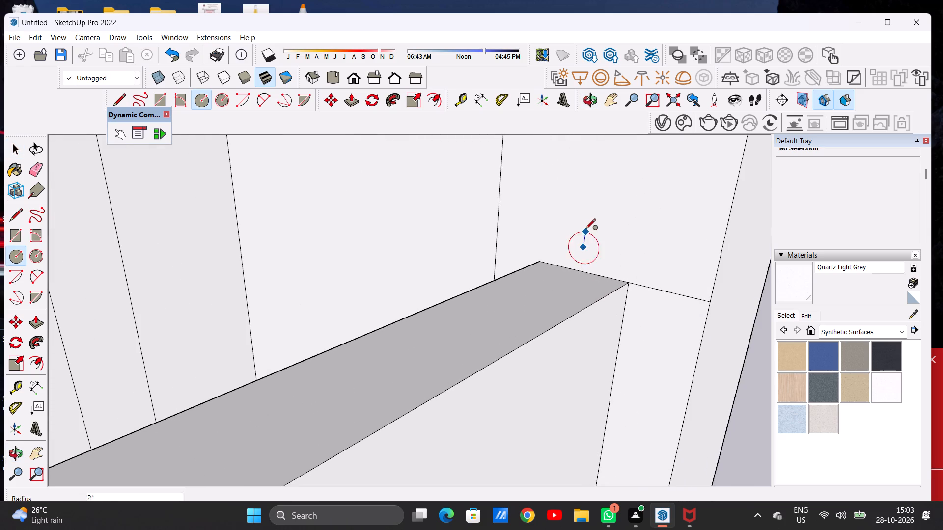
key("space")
Draw a circle of about 3 1/4" radius on the side wall's inner face, just above the parapet's end.
key("c")
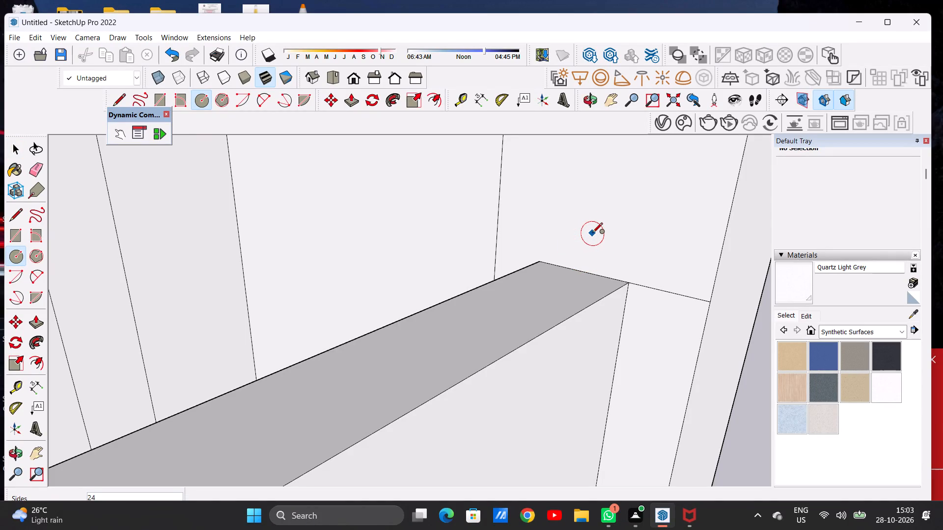
left_click(592, 228)
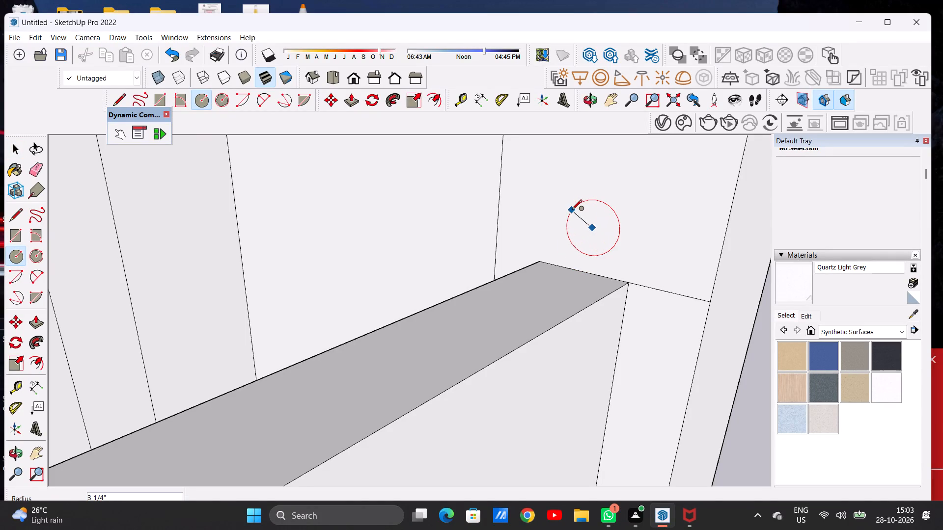
left_click(572, 211)
key("space")
Push/Pull the circle along the parapet as far as the opposite side wall to form a thicker handrail.
key("p")
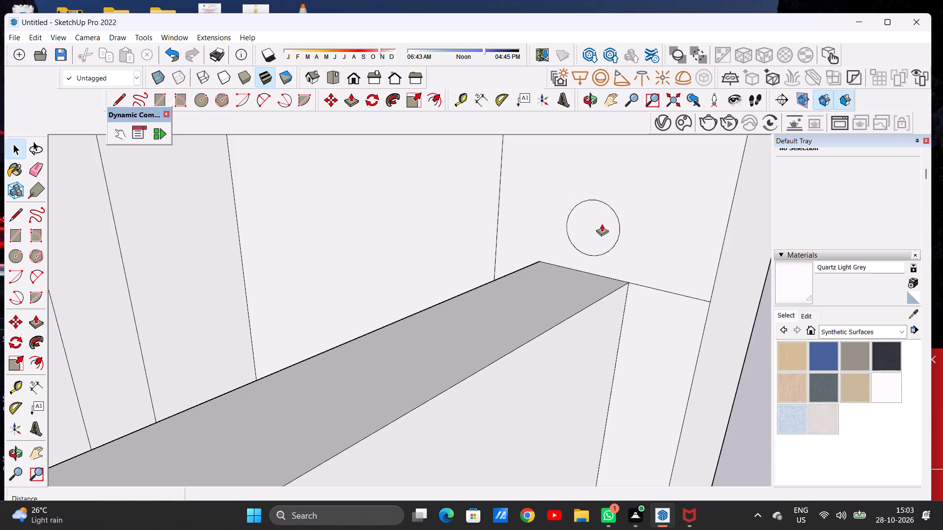
left_click(602, 224)
scroll(565, 234, "down", 11)
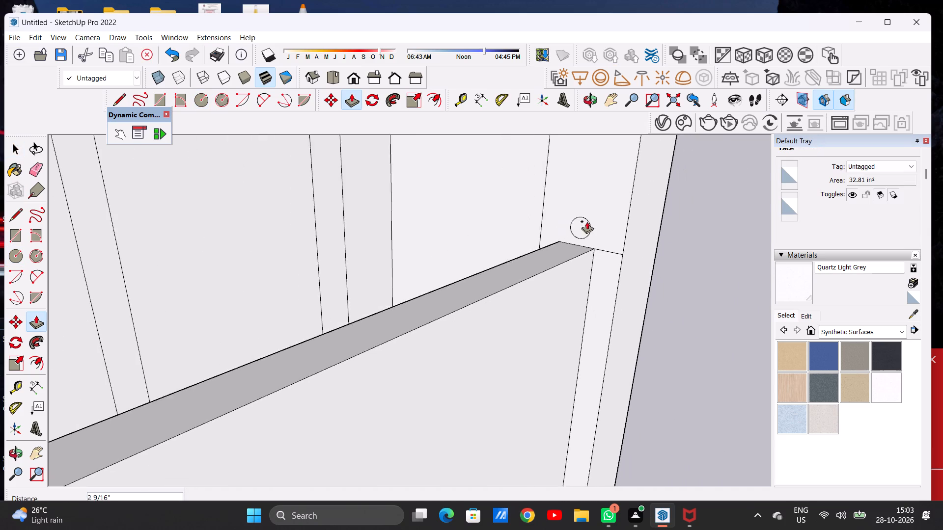
scroll(587, 221, "down", 10)
scroll(592, 215, "up", 2)
scroll(592, 215, "down", 11)
middle_click_drag(479, 239, 328, 232)
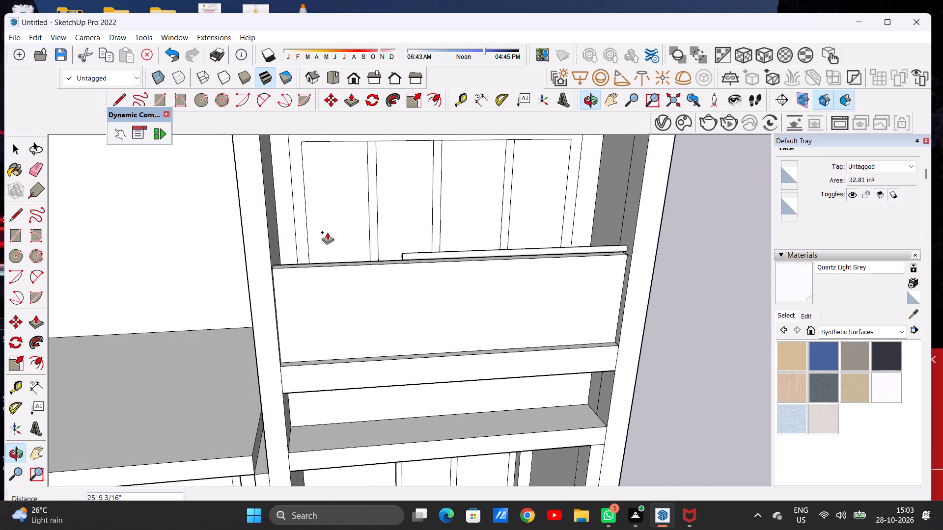
scroll(372, 226, "down", 4)
scroll(314, 227, "up", 11)
middle_click_drag(334, 257, 288, 238)
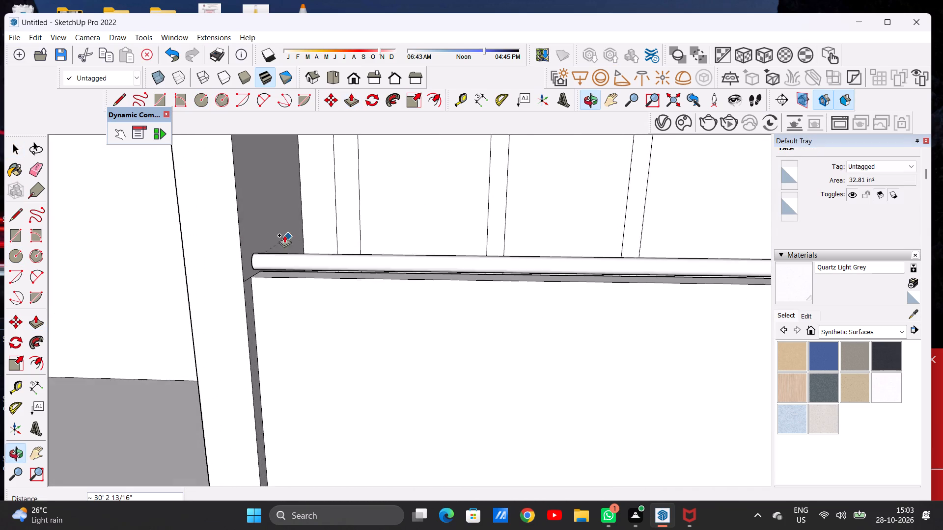
scroll(271, 225, "up", 5)
scroll(267, 225, "down", 1)
scroll(267, 225, "up", 2)
left_click(251, 222)
key("space")
Examine the new handrail within the whole facade from the front and from above.
scroll(392, 277, "down", 6)
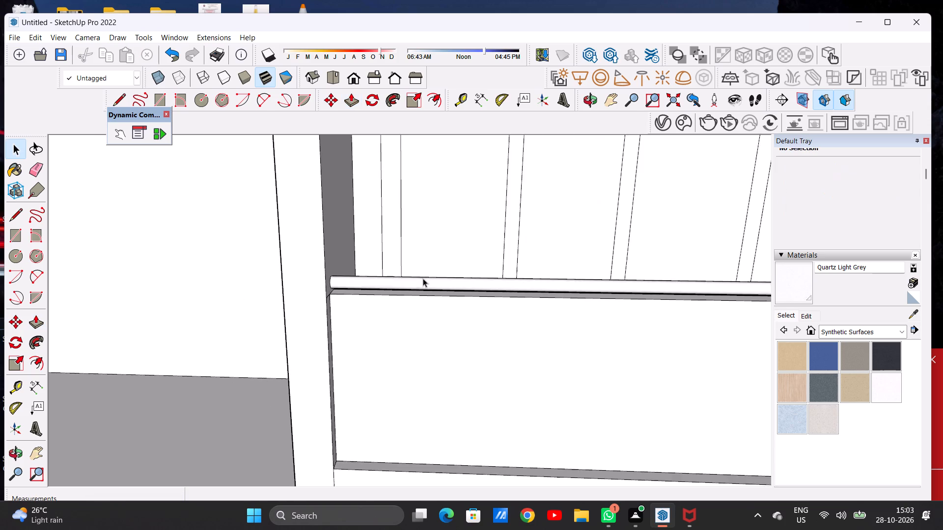
scroll(423, 278, "down", 20)
scroll(423, 278, "down", 2)
scroll(491, 270, "down", 1)
middle_click_drag(463, 289, 458, 267)
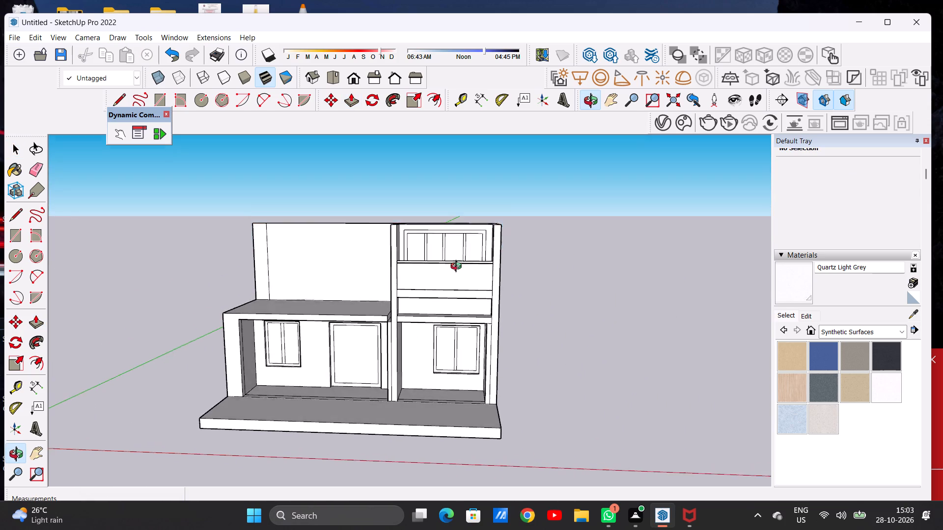
middle_click_drag(458, 267, 456, 278)
scroll(507, 305, "down", 9)
scroll(467, 270, "up", 7)
scroll(508, 260, "up", 6)
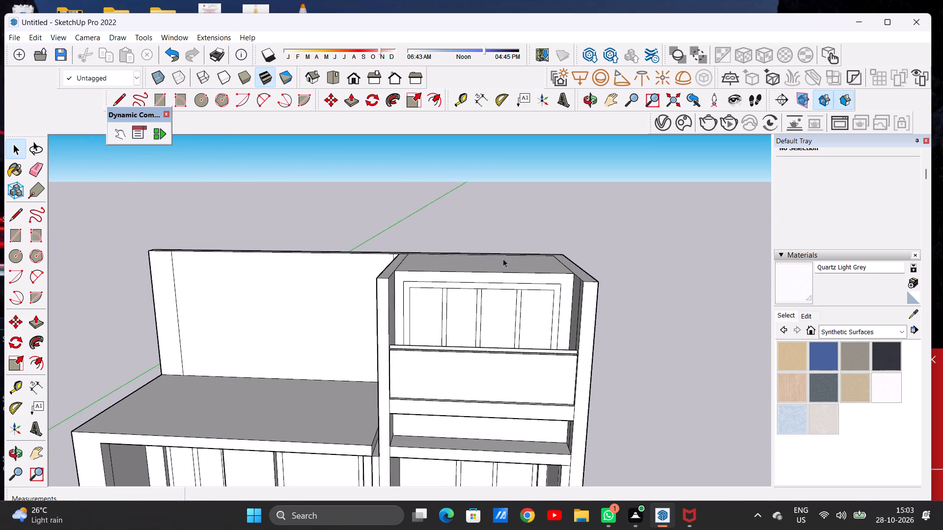
middle_click_drag(470, 254, 470, 350)
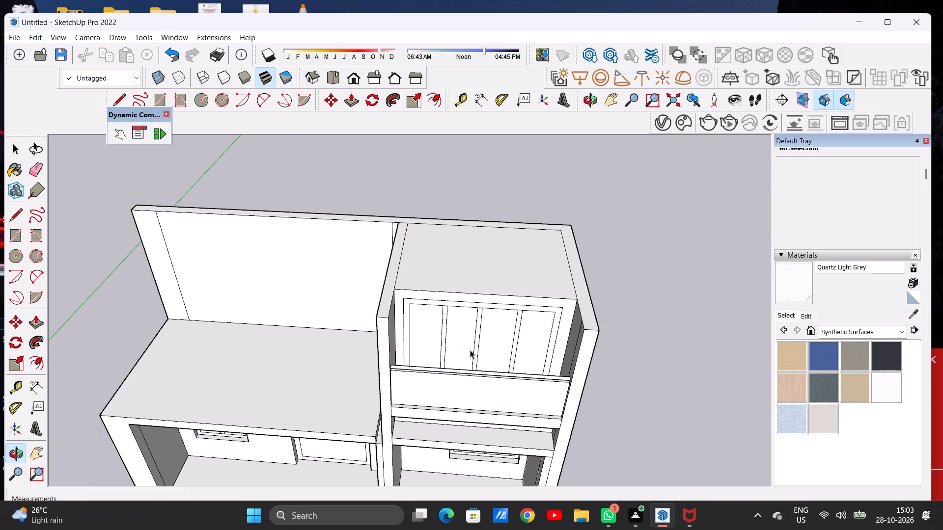
scroll(470, 350, "down", 5)
middle_click_drag(498, 366, 489, 274)
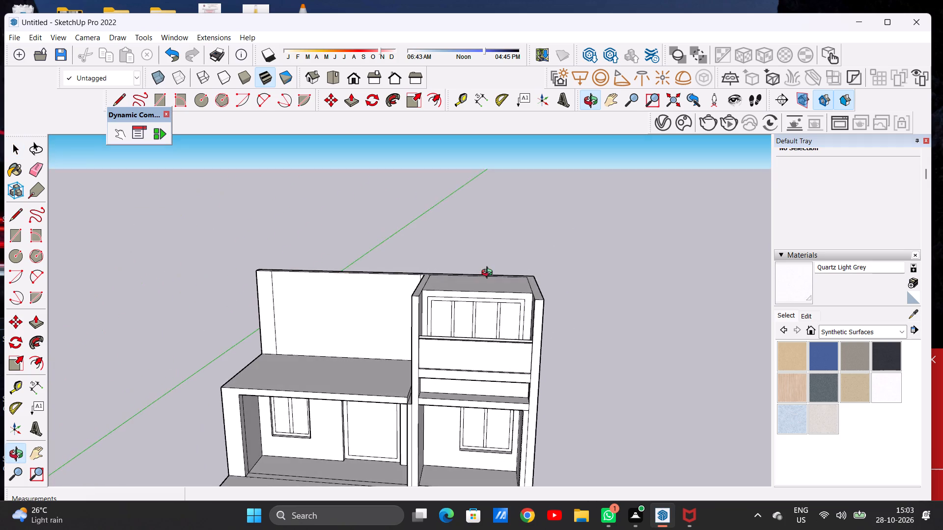
middle_click_drag(489, 274, 490, 273)
scroll(559, 284, "up", 5)
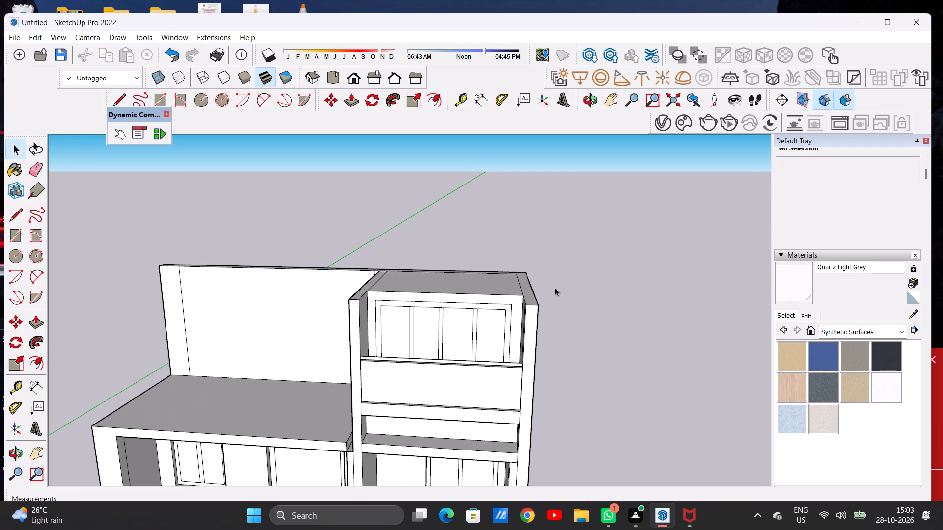
scroll(555, 351, "down", 5)
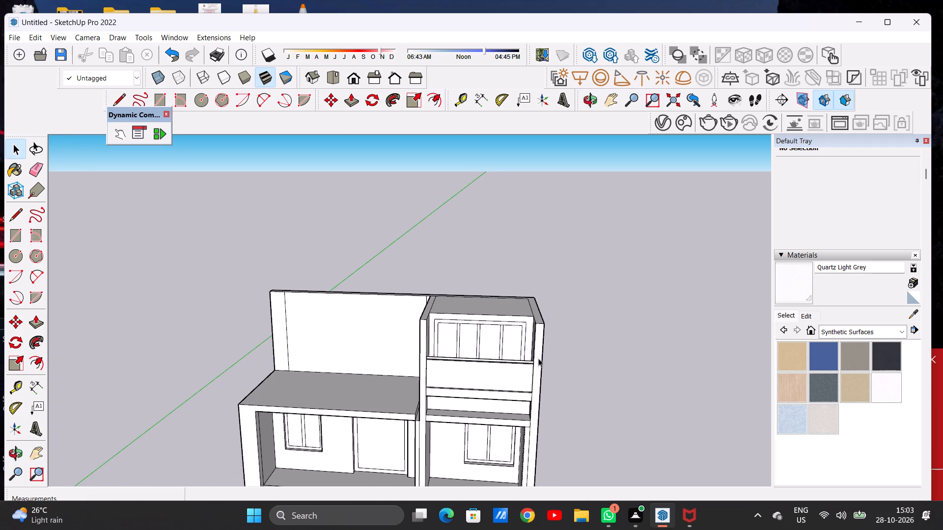
middle_click_drag(544, 367, 543, 314)
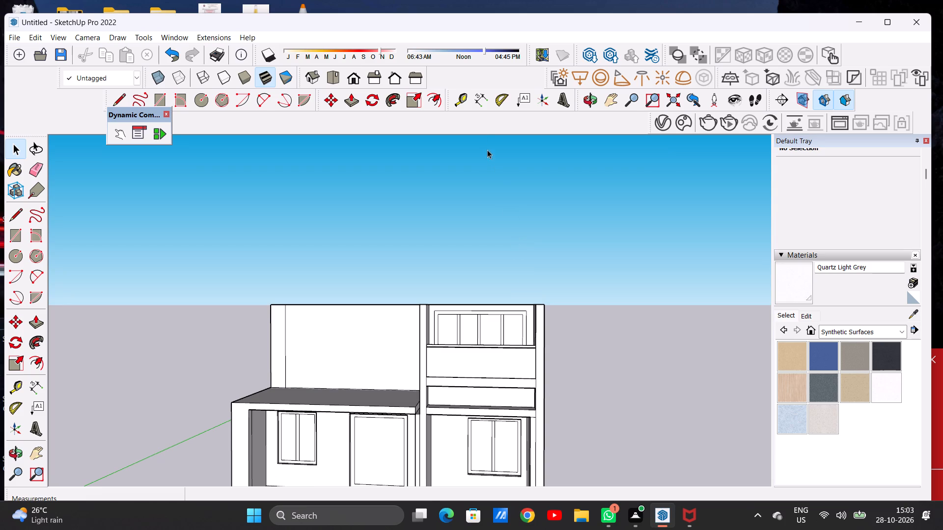
Measure the height from the middle wall's top corner down to the ledge above the ground-floor opening.
left_click(474, 101)
scroll(422, 404, "up", 7)
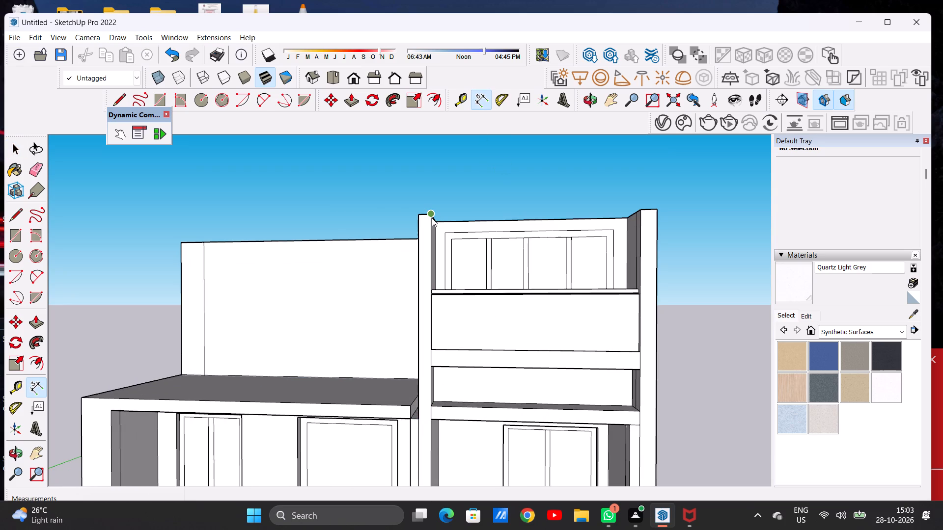
left_click(432, 218)
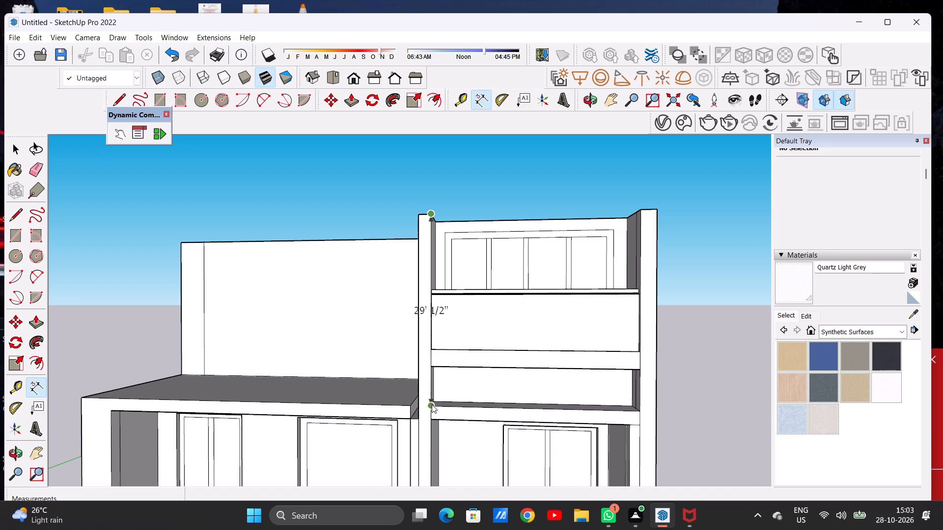
key("space")
Examine the whole facade's proportions from above and from the front.
scroll(471, 329, "down", 4)
scroll(471, 326, "up", 1)
scroll(471, 325, "down", 4)
middle_click_drag(479, 276, 489, 392)
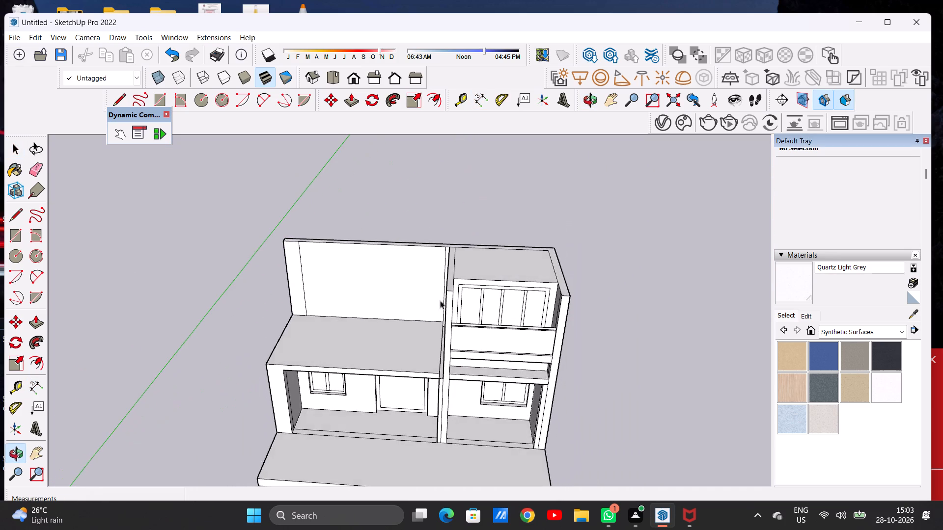
scroll(436, 296, "down", 6)
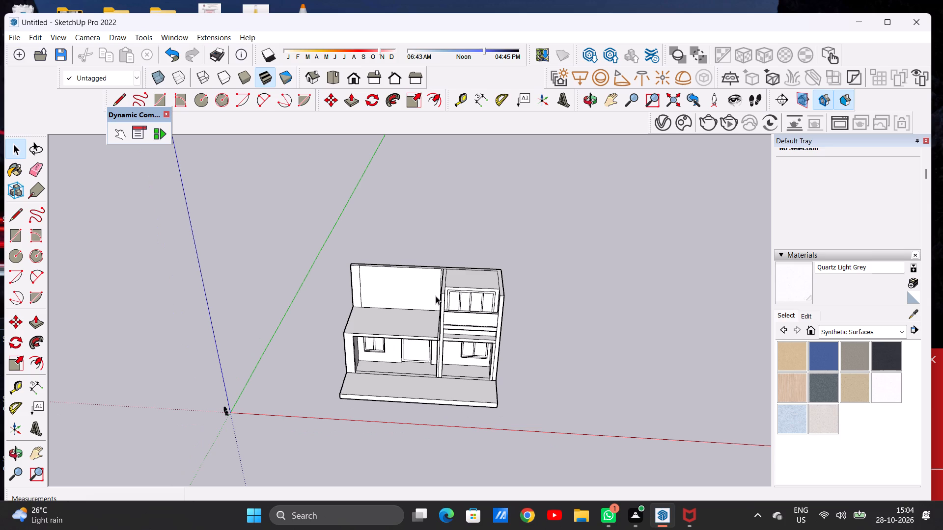
scroll(491, 298, "down", 5)
middle_click_drag(494, 320, 491, 305)
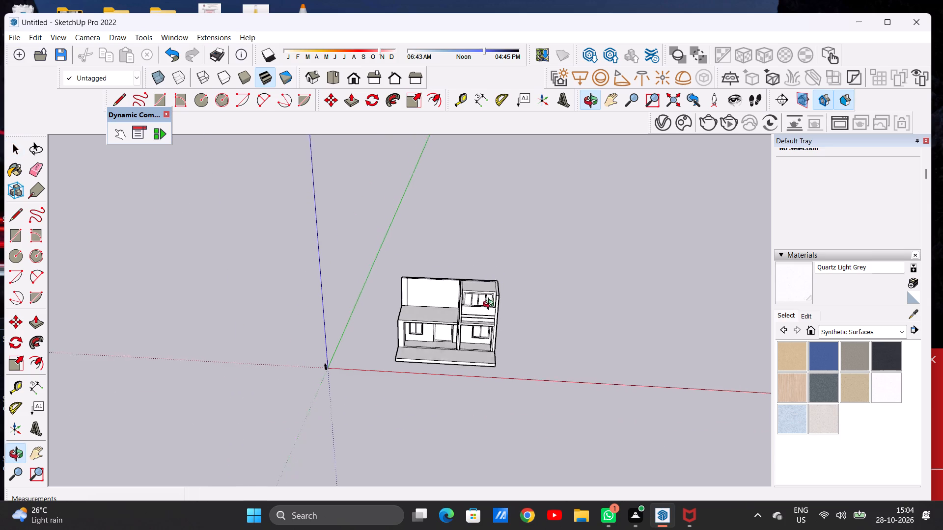
middle_click_drag(491, 305, 495, 269)
scroll(494, 280, "up", 13)
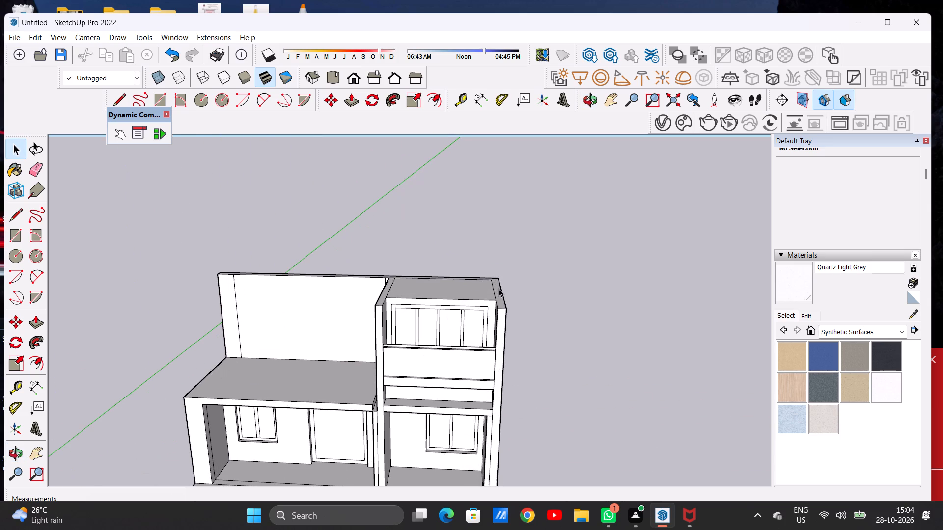
scroll(516, 311, "down", 3)
middle_click_drag(467, 345, 452, 299)
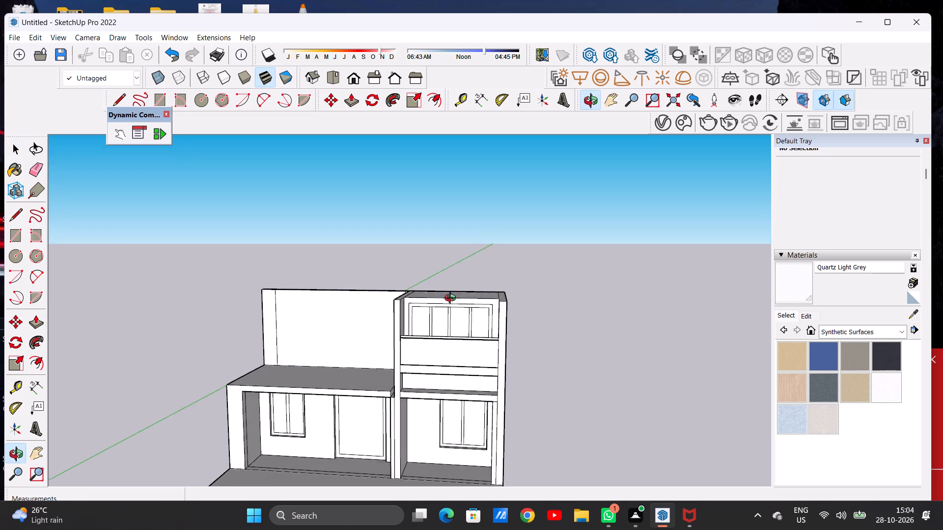
middle_click_drag(452, 299, 448, 286)
scroll(428, 296, "up", 8)
Examine the handrail's end at the middle wall up close, and the upper storey from the side and front.
middle_click_drag(440, 315, 342, 394)
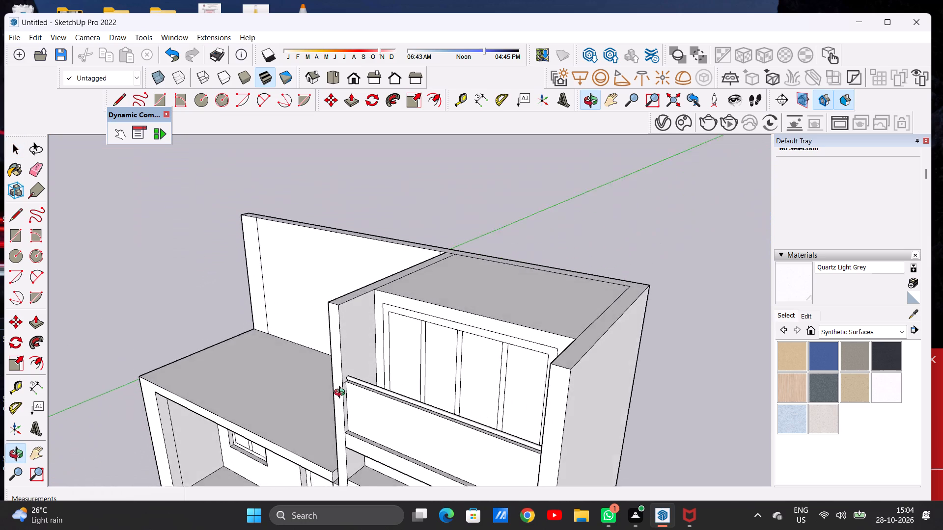
middle_click_drag(342, 394, 349, 419)
scroll(384, 400, "up", 19)
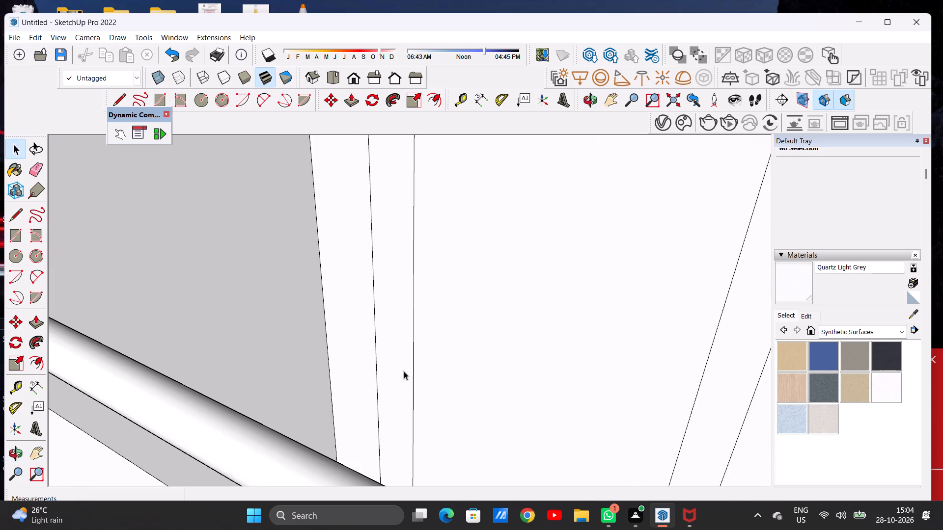
middle_click_drag(397, 386, 441, 375)
scroll(441, 375, "down", 8)
scroll(423, 377, "up", 1)
scroll(423, 377, "down", 4)
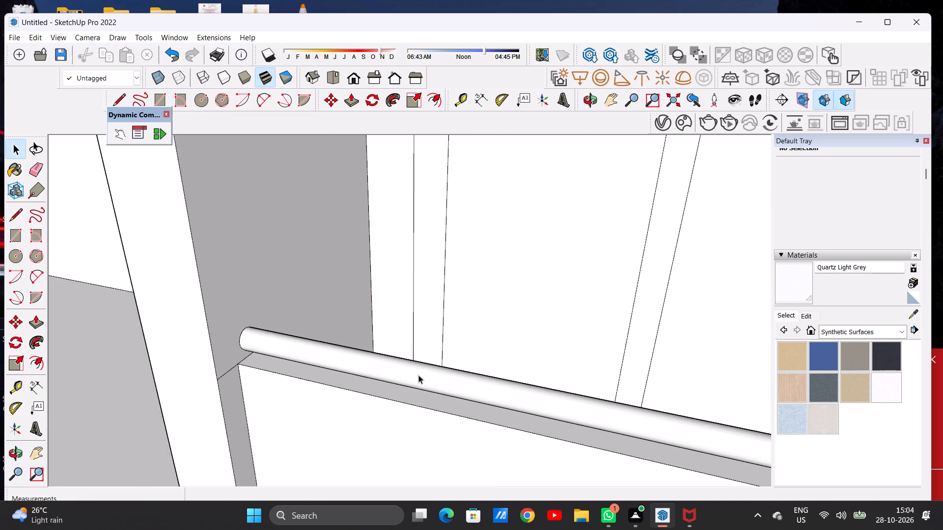
scroll(418, 375, "down", 11)
middle_click_drag(403, 385, 451, 355)
scroll(357, 380, "down", 3)
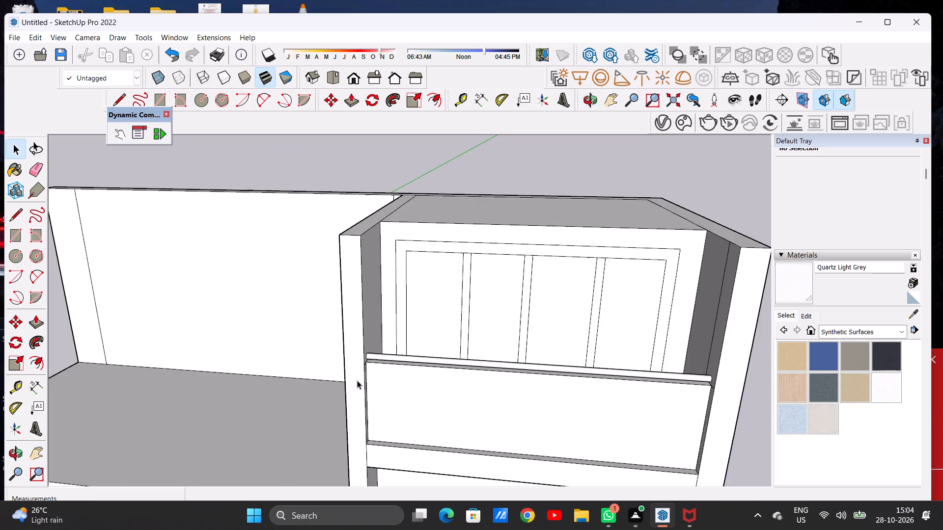
scroll(357, 380, "down", 9)
middle_click_drag(423, 385, 327, 341)
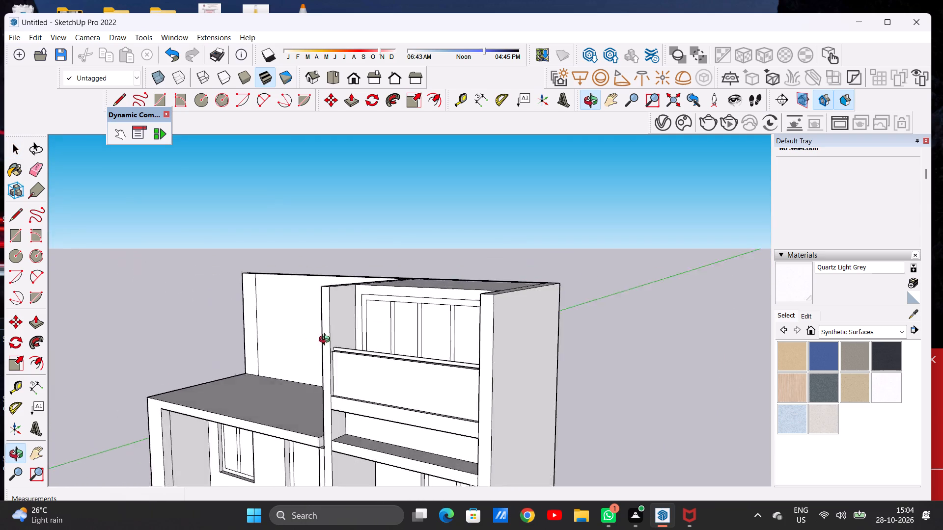
middle_click_drag(327, 341, 280, 370)
middle_click_drag(347, 375, 511, 340)
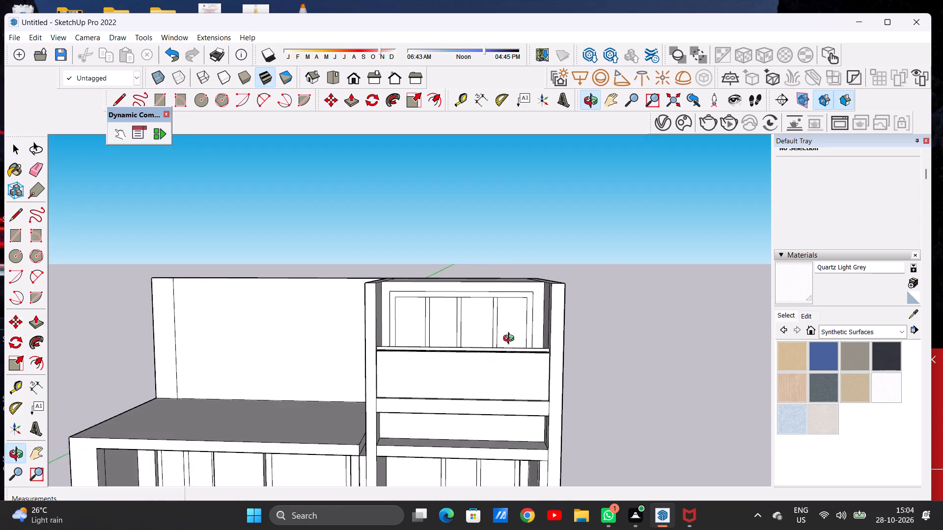
middle_click_drag(511, 340, 512, 329)
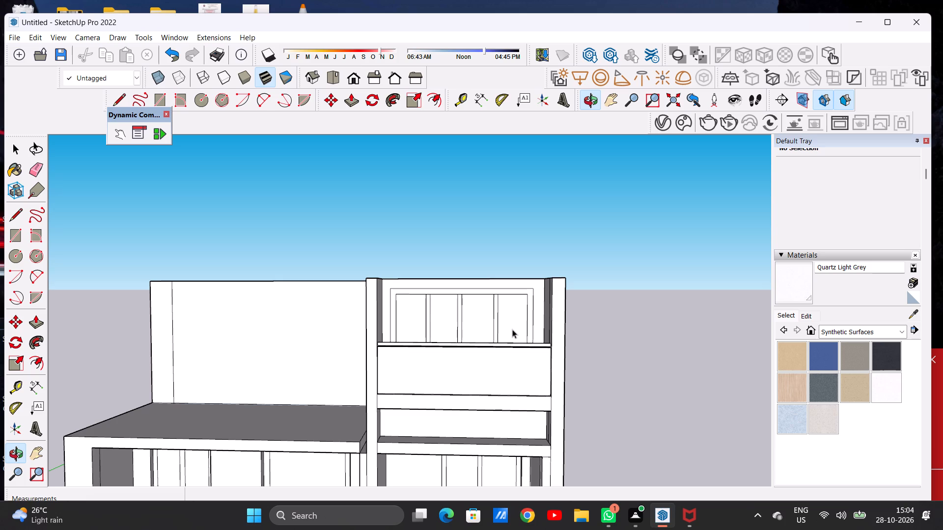
scroll(457, 350, "down", 7)
middle_click_drag(470, 325, 443, 327)
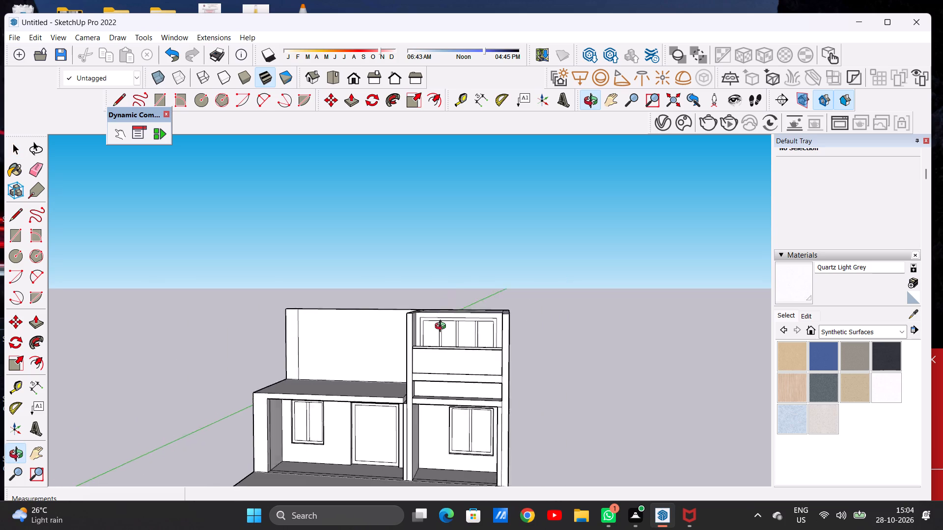
Raise the joined top face of the back wall and outer side wall by 29' with Push/Pull.
middle_click_drag(443, 327, 390, 399)
middle_click_drag(469, 321, 429, 330)
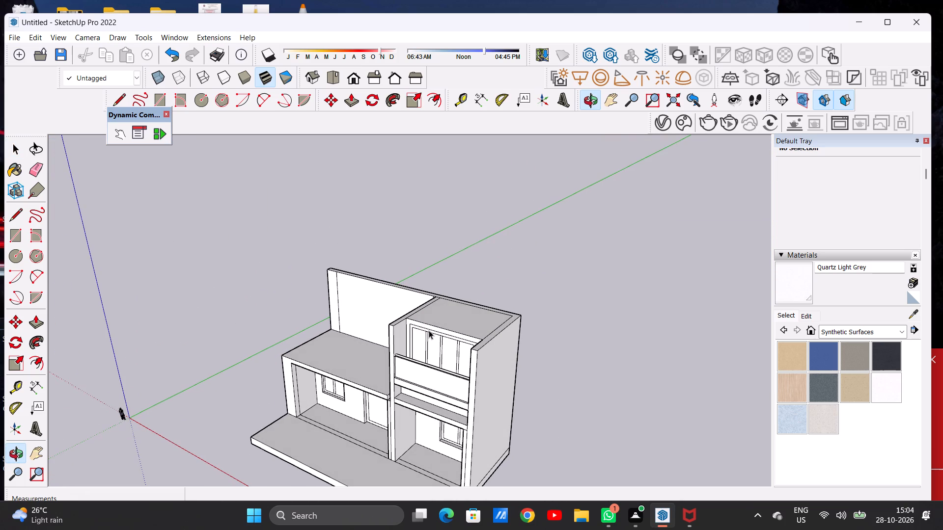
scroll(438, 338, "down", 4)
middle_click_drag(432, 353, 432, 353)
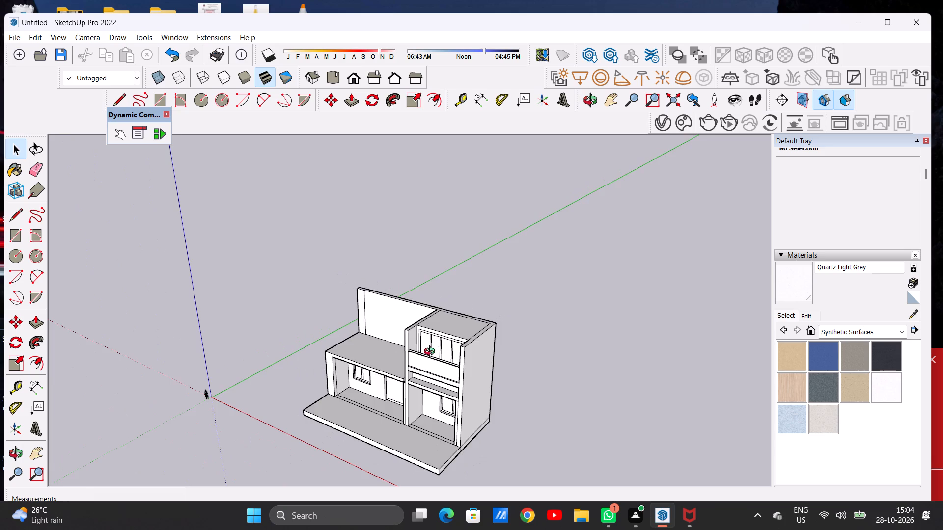
middle_click_drag(432, 353, 547, 316)
scroll(496, 320, "up", 6)
middle_click_drag(479, 321, 463, 340)
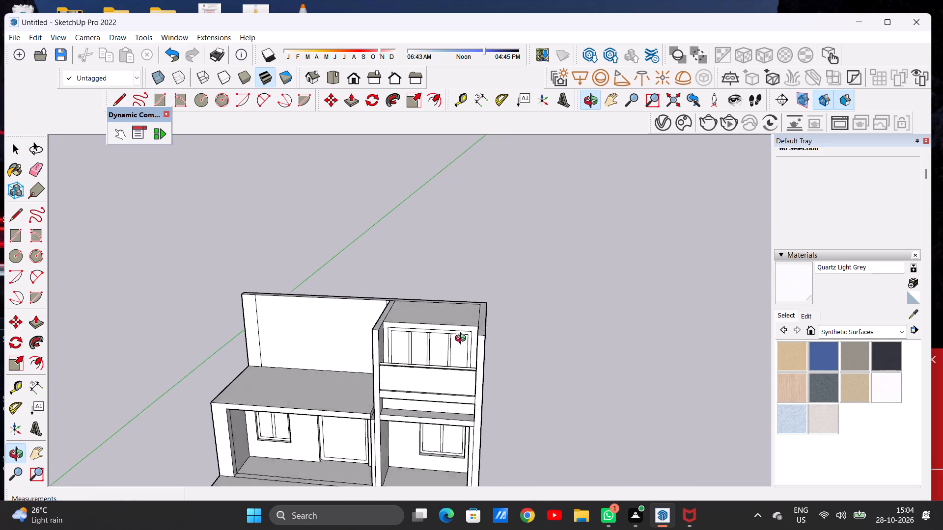
middle_click_drag(463, 340, 441, 347)
scroll(464, 334, "up", 5)
scroll(470, 332, "down", 1)
scroll(470, 332, "up", 2)
key("p")
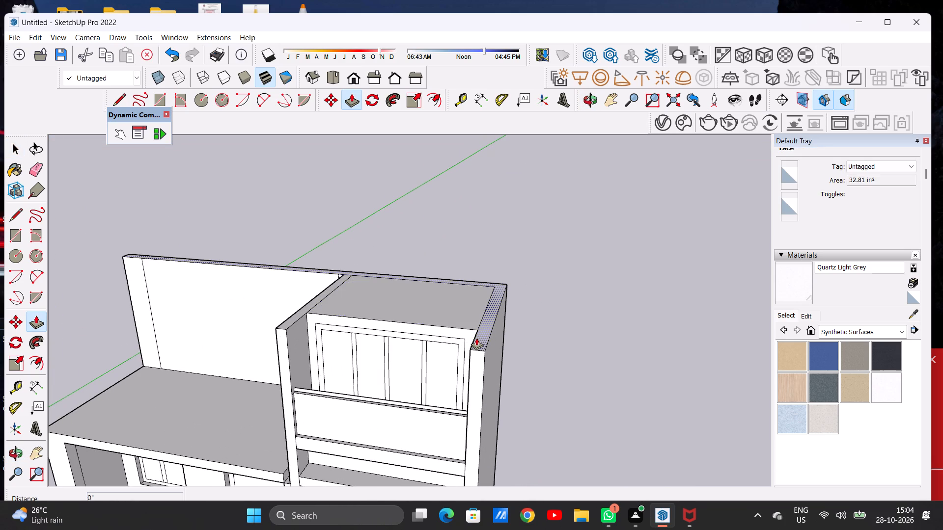
left_click(476, 338)
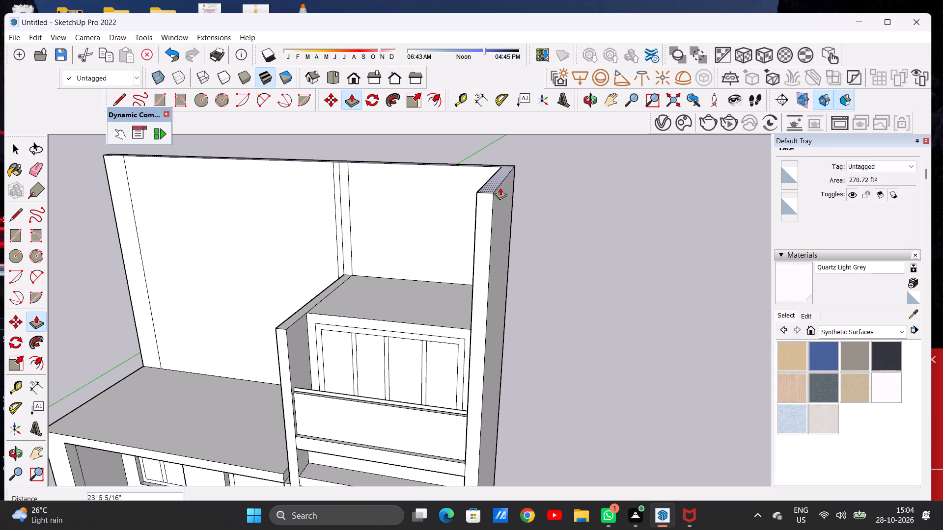
key("Down")
key("BackSpace")
key("2")
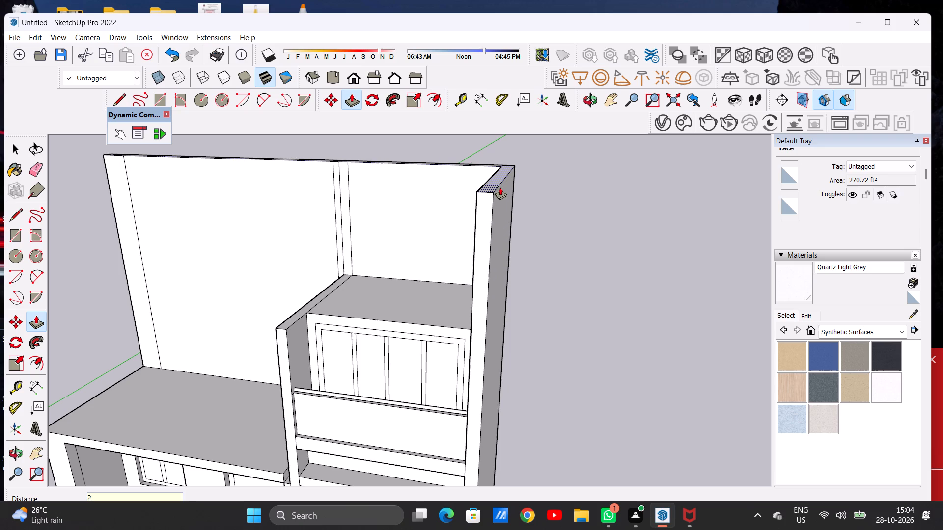
type("9'")
key("Return")
key("space")
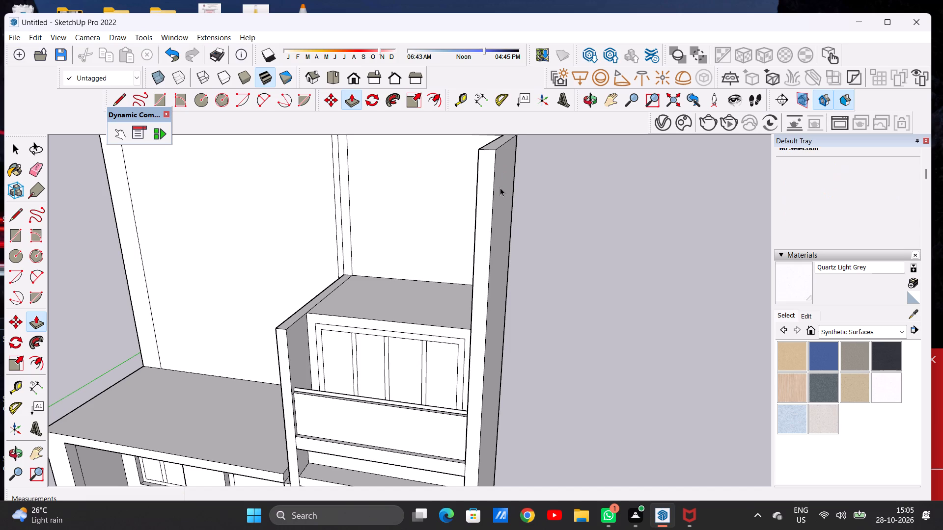
Raise the middle wall's top face by 29' so it is level with the outer side wall's top.
scroll(493, 253, "down", 16)
middle_click_drag(463, 258, 534, 215)
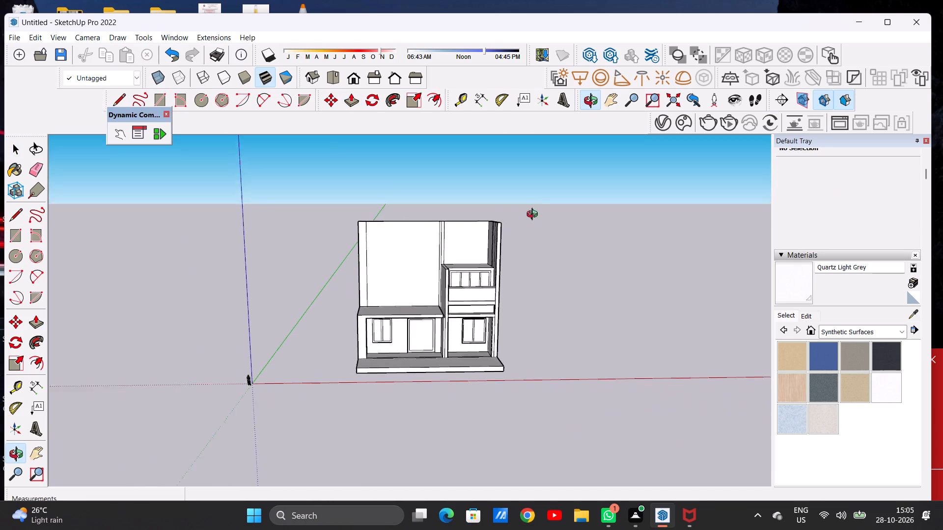
middle_click_drag(534, 215, 540, 211)
scroll(444, 256, "up", 6)
middle_click_drag(454, 259, 411, 354)
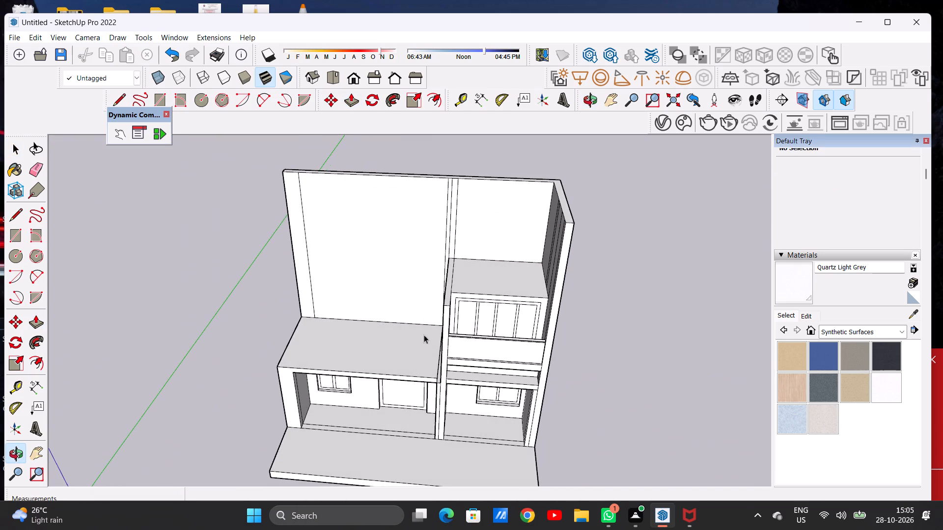
middle_click_drag(444, 297, 539, 275)
scroll(455, 269, "up", 2)
scroll(455, 269, "down", 1)
scroll(455, 269, "up", 3)
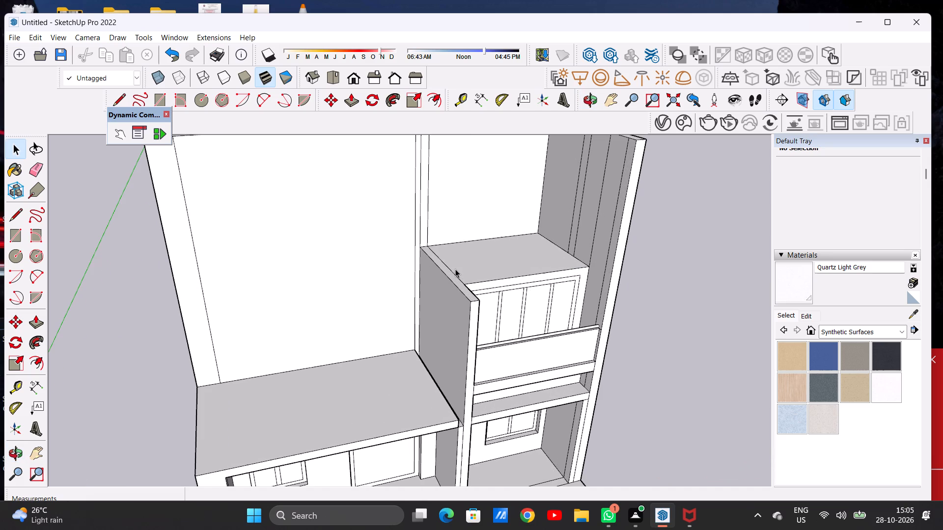
key("p")
left_click(467, 291)
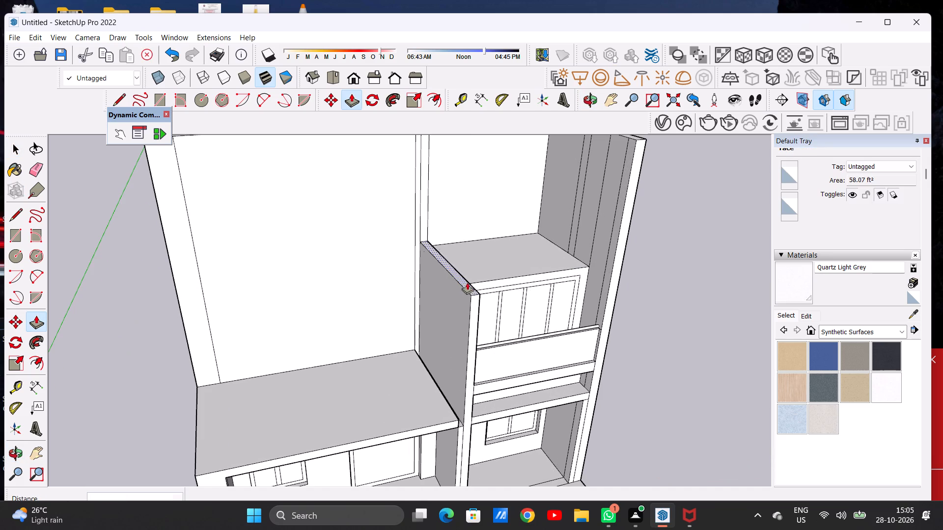
scroll(471, 276, "down", 1)
scroll(471, 277, "up", 1)
scroll(471, 278, "down", 10)
scroll(467, 232, "up", 6)
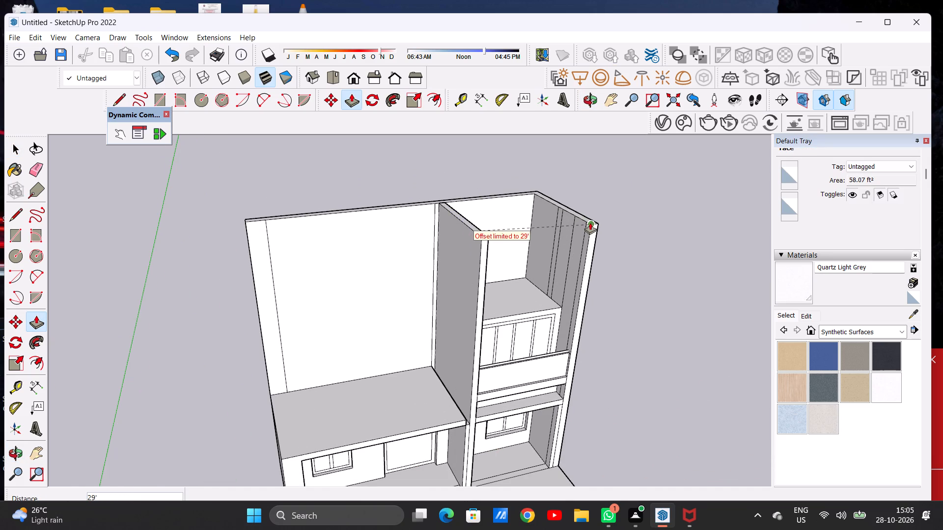
left_click(591, 223)
key("space")
Raise the narrow strip between the porch roof and middle wall by 60' 1/2", level with the middle wall's top.
middle_click_drag(536, 298, 453, 265)
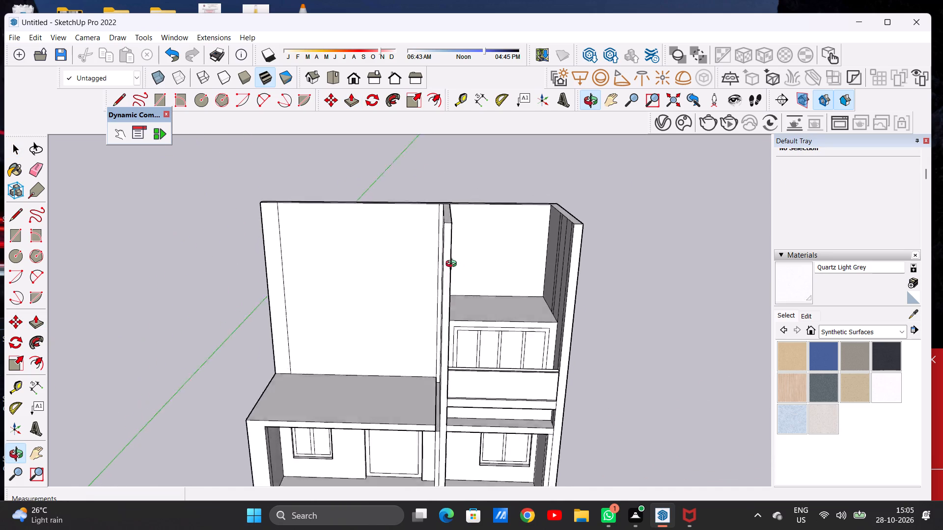
middle_click_drag(453, 265, 456, 238)
scroll(503, 296, "down", 3)
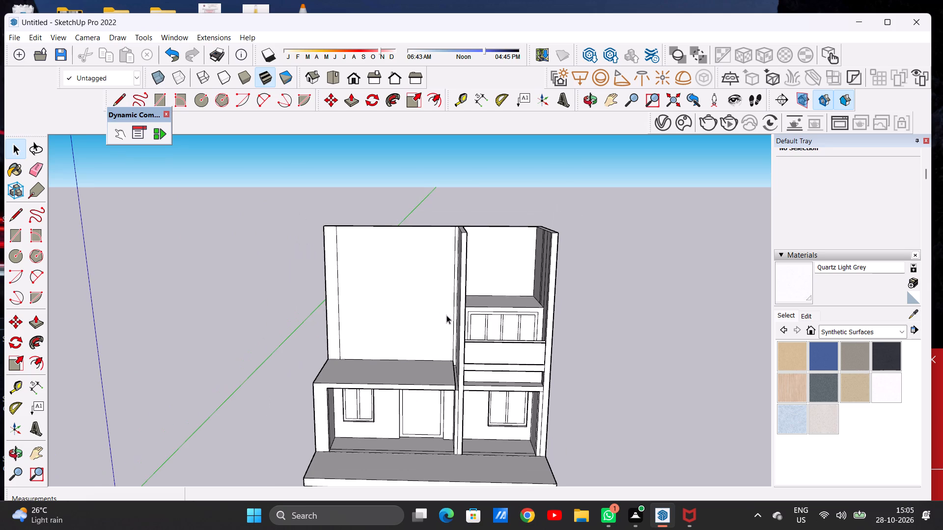
middle_click_drag(446, 316, 471, 332)
scroll(460, 377, "up", 7)
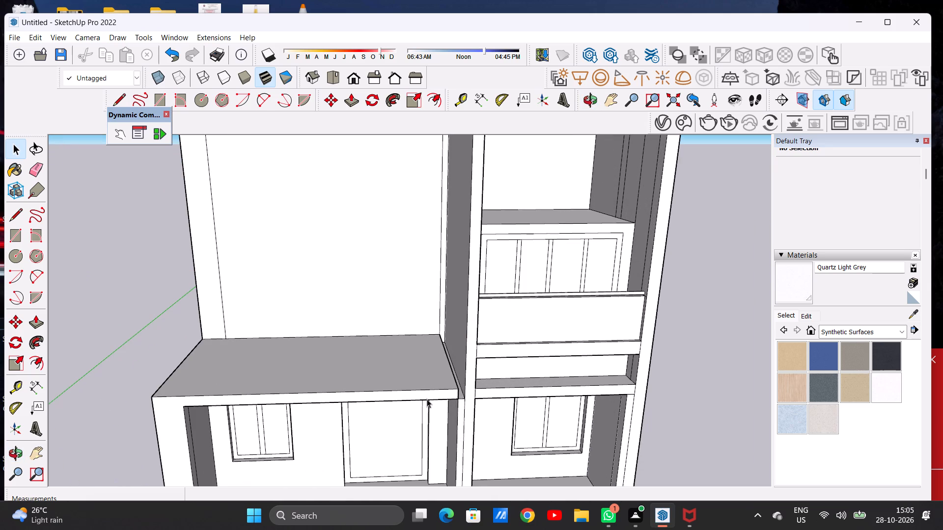
middle_click_drag(440, 387, 426, 416)
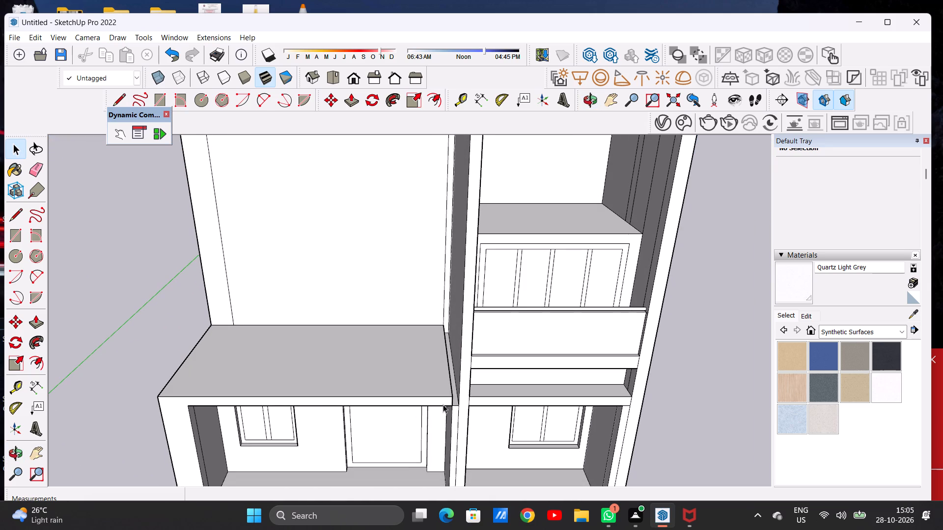
key("p")
scroll(451, 398, "up", 12)
left_click(463, 410)
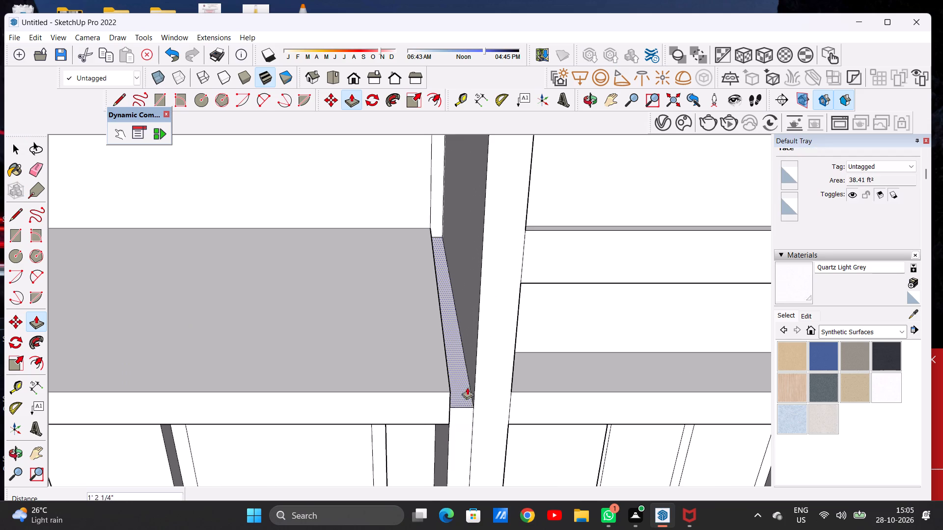
scroll(473, 361, "down", 20)
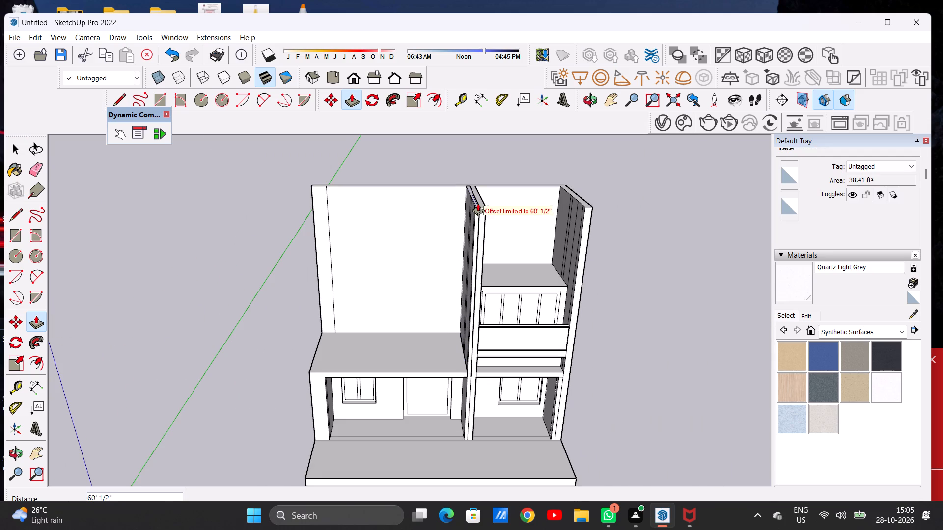
scroll(478, 203, "up", 18)
left_click(488, 229)
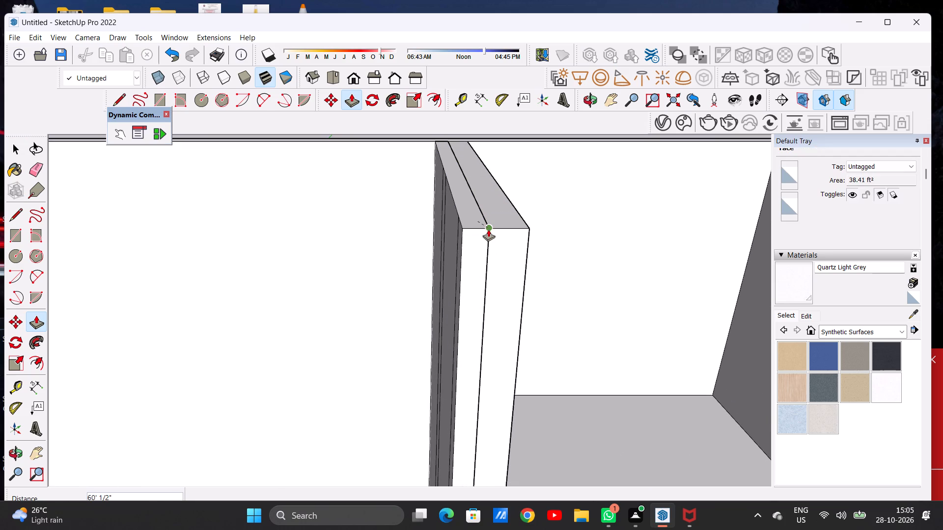
key("space")
Examine the heightened walls within the whole facade from the front, above and the side.
scroll(475, 274, "down", 6)
middle_click_drag(472, 289, 470, 255)
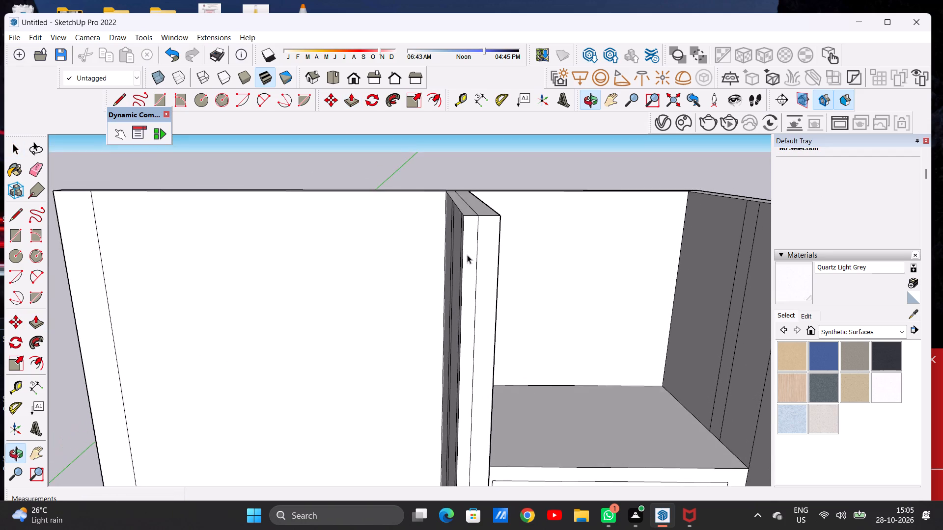
scroll(432, 260, "down", 12)
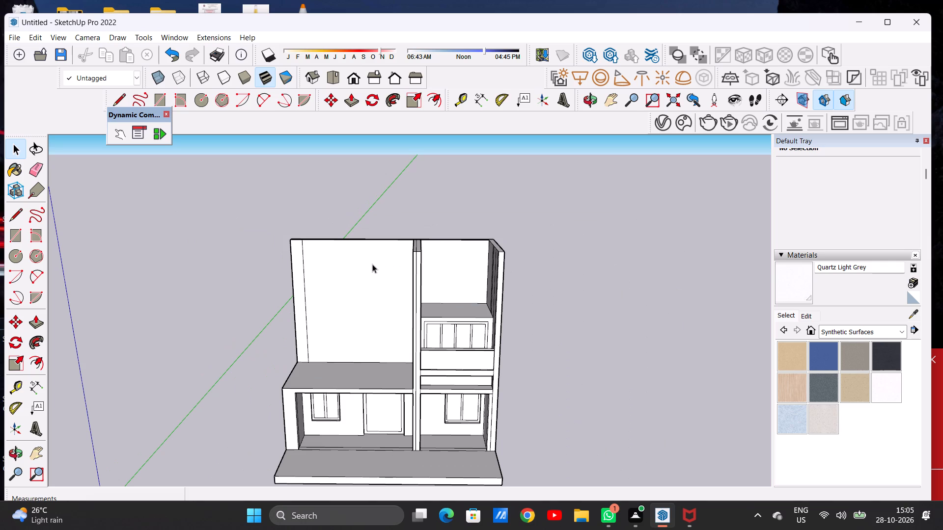
scroll(372, 264, "down", 7)
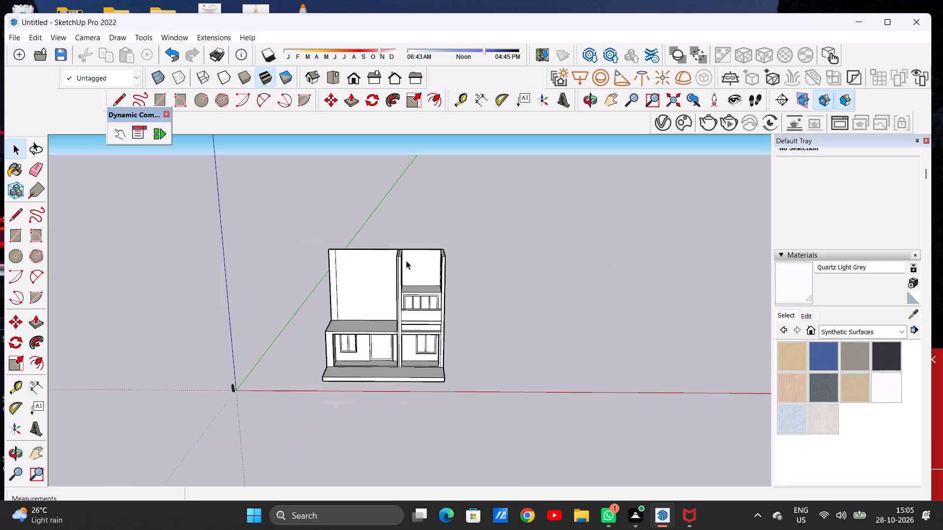
middle_click_drag(418, 271, 339, 294)
scroll(404, 279, "up", 3)
scroll(404, 279, "down", 2)
scroll(404, 279, "up", 4)
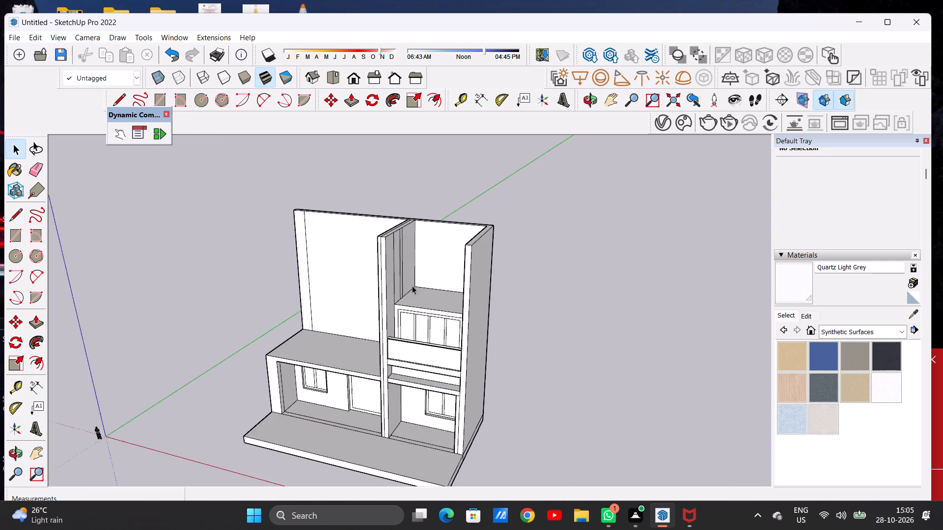
middle_click_drag(412, 286, 447, 339)
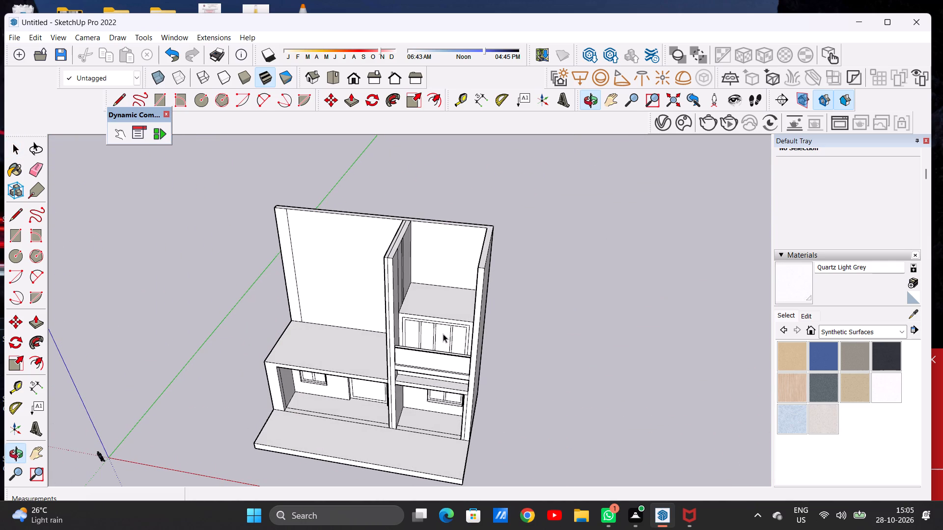
middle_click_drag(441, 339, 396, 276)
scroll(429, 301, "up", 5)
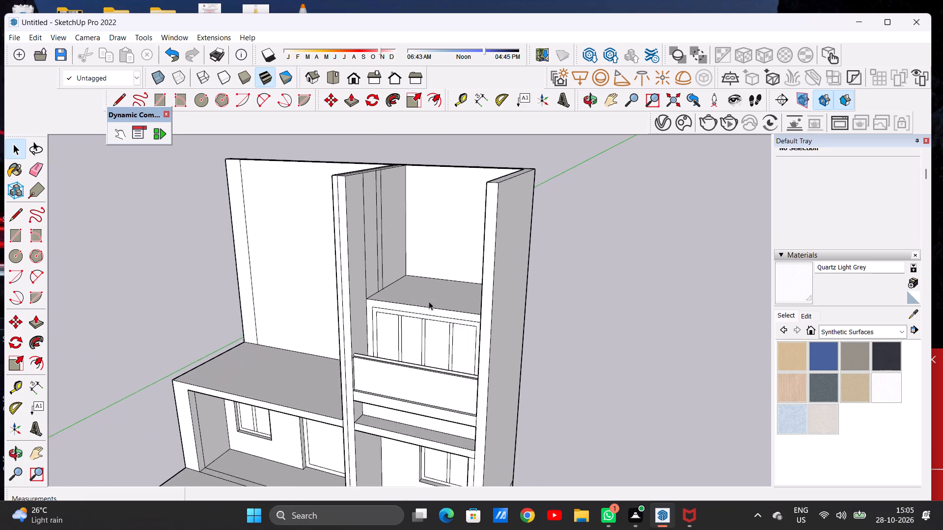
scroll(429, 301, "up", 3)
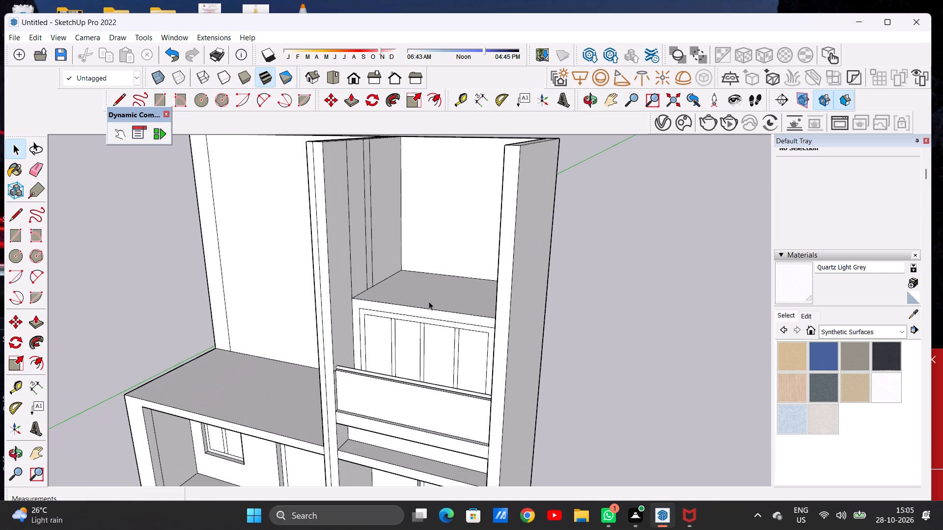
scroll(444, 293, "down", 3)
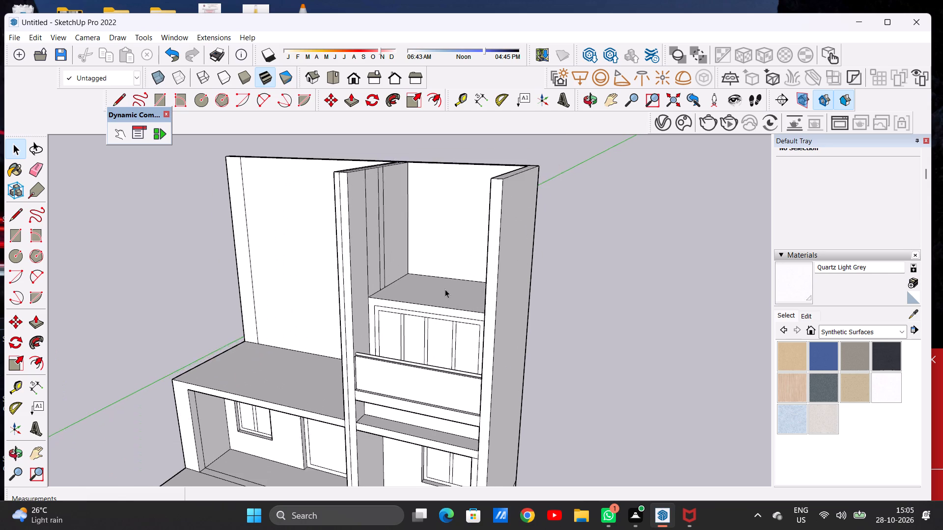
Push/Pull the roof face above the upper-storey window slightly upward between the middle and outer walls.
middle_click_drag(413, 327, 499, 305)
scroll(493, 310, "up", 1)
scroll(493, 310, "down", 1)
scroll(493, 310, "up", 5)
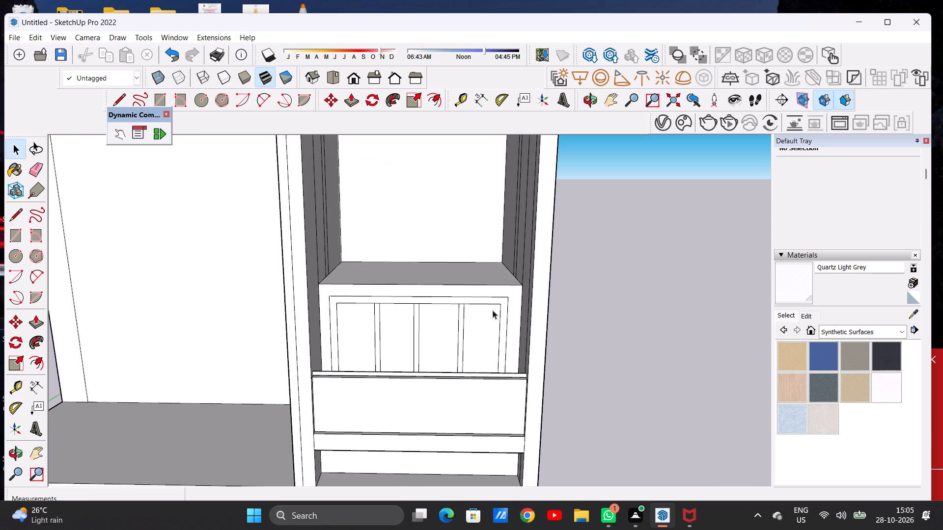
middle_click_drag(490, 307, 485, 291)
key("p")
scroll(507, 278, "up", 3)
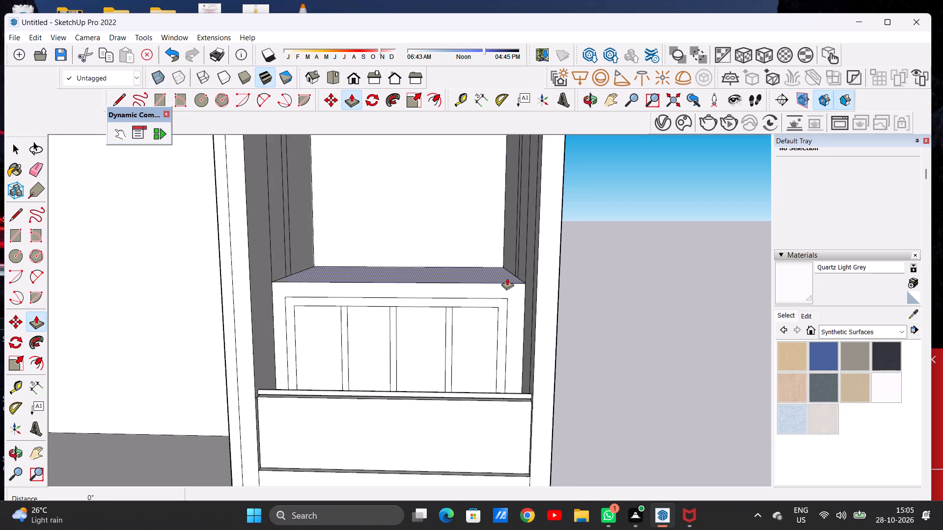
left_click(507, 278)
left_click(507, 269)
Draw a horizontal line about 30' 3" long across the wall face between the upper-storey window frame and roof edge.
key("l")
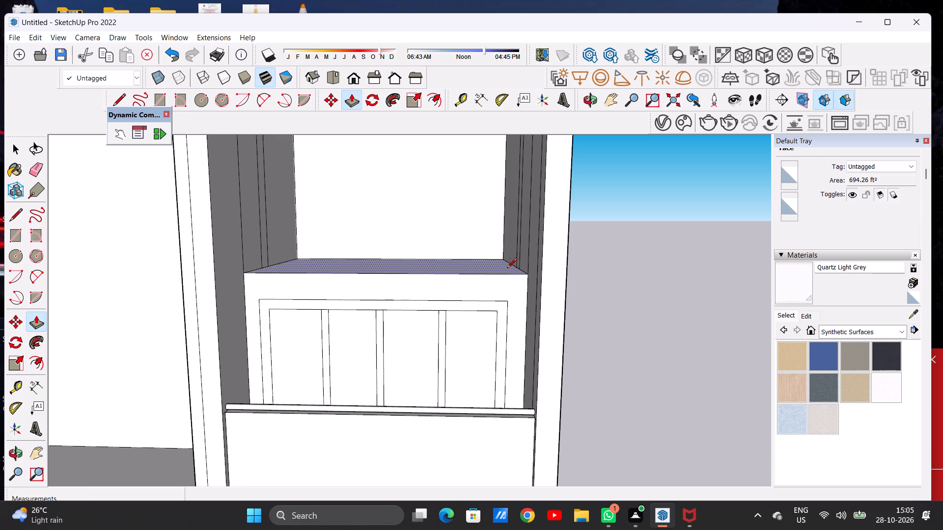
left_click(242, 290)
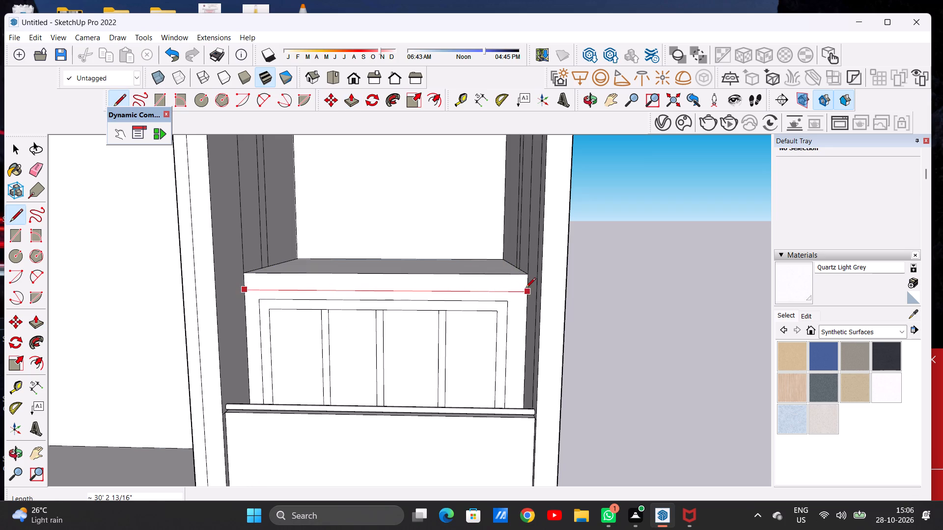
left_click(526, 289)
key("space")
Push/Pull the narrow wall strip above the upper-storey window outward about 3' 9" as a projecting roof edge.
type("P")
middle_click_drag(520, 292, 477, 305)
scroll(494, 291, "up", 1)
scroll(494, 291, "down", 1)
scroll(494, 291, "up", 1)
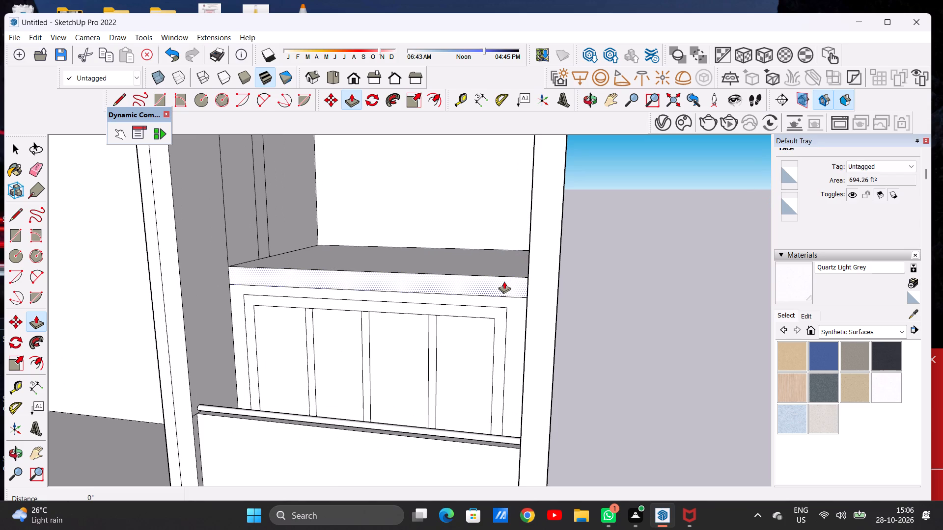
left_click(504, 281)
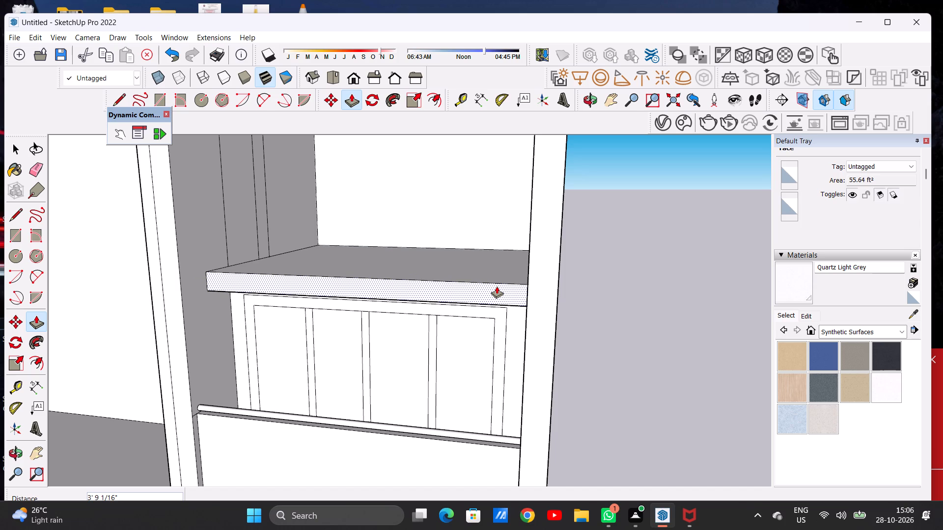
left_click(497, 286)
key("space")
Examine the projecting roof slab above the upper-storey window from the front, the side and above.
scroll(524, 313, "down", 2)
scroll(525, 313, "up", 1)
scroll(525, 313, "down", 2)
middle_click_drag(382, 329, 440, 261)
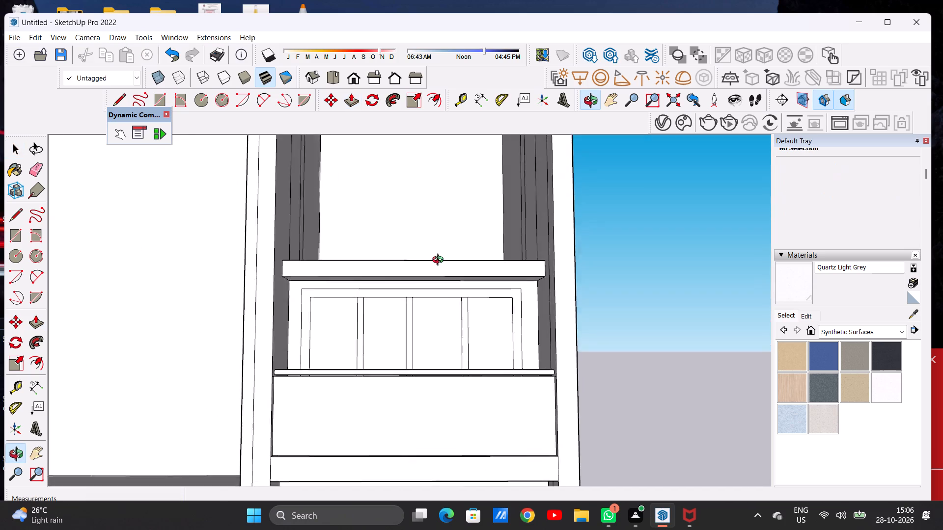
middle_click_drag(440, 261, 425, 328)
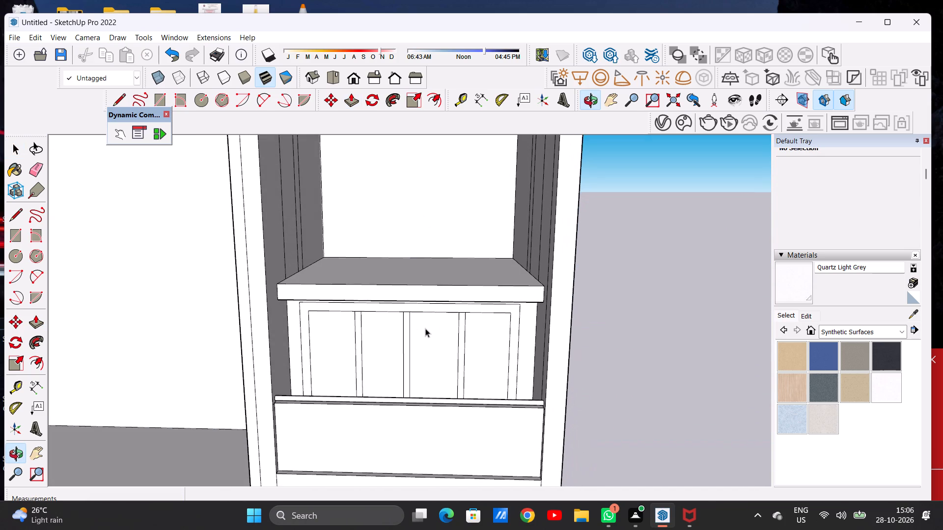
scroll(432, 320, "down", 7)
middle_click_drag(419, 341, 297, 342)
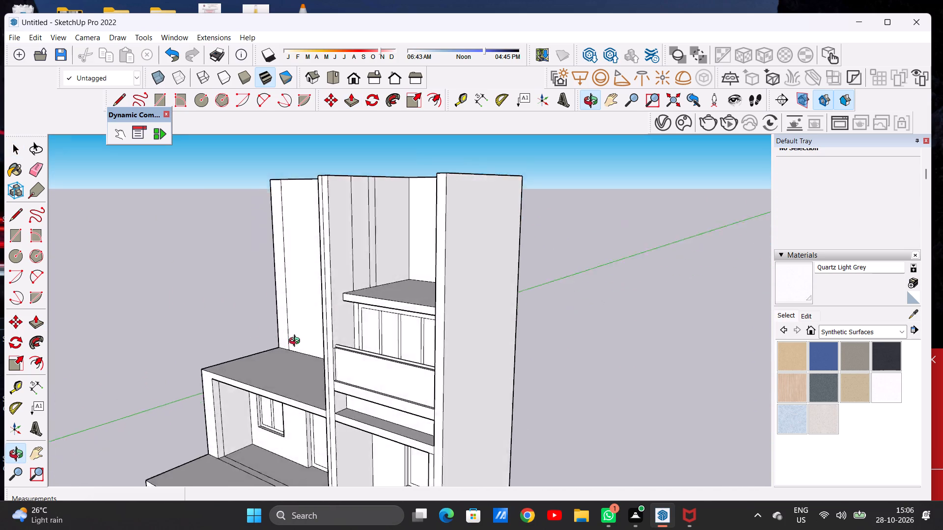
middle_click_drag(297, 342, 383, 371)
scroll(399, 294, "down", 2)
middle_click_drag(392, 285, 354, 325)
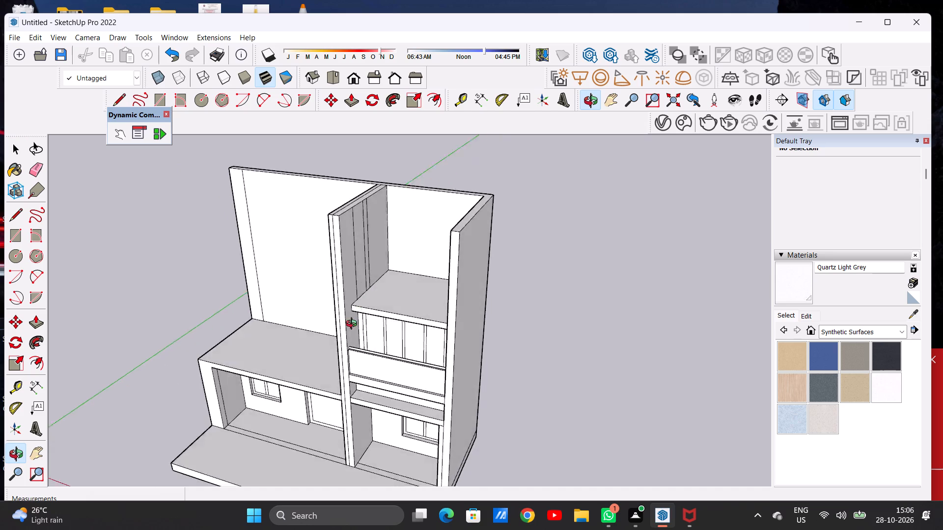
middle_click_drag(354, 325, 363, 379)
scroll(370, 316, "up", 6)
middle_click_drag(381, 298, 387, 299)
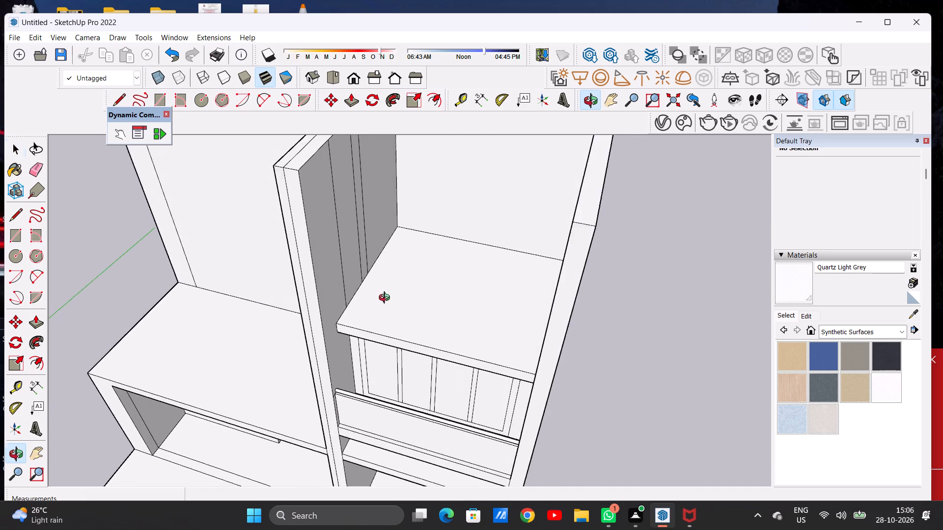
middle_click_drag(387, 299, 404, 304)
scroll(373, 304, "down", 6)
middle_click_drag(394, 303, 381, 281)
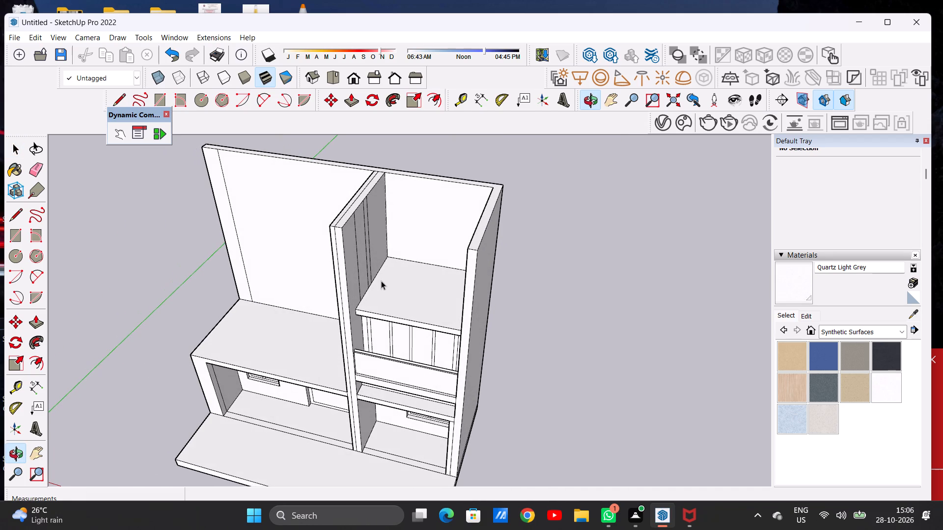
middle_click_drag(407, 290, 381, 273)
Push/Pull the back wall face above the upper roof slab forward about 14' 3", then about 2' 5" more.
scroll(433, 212, "up", 2)
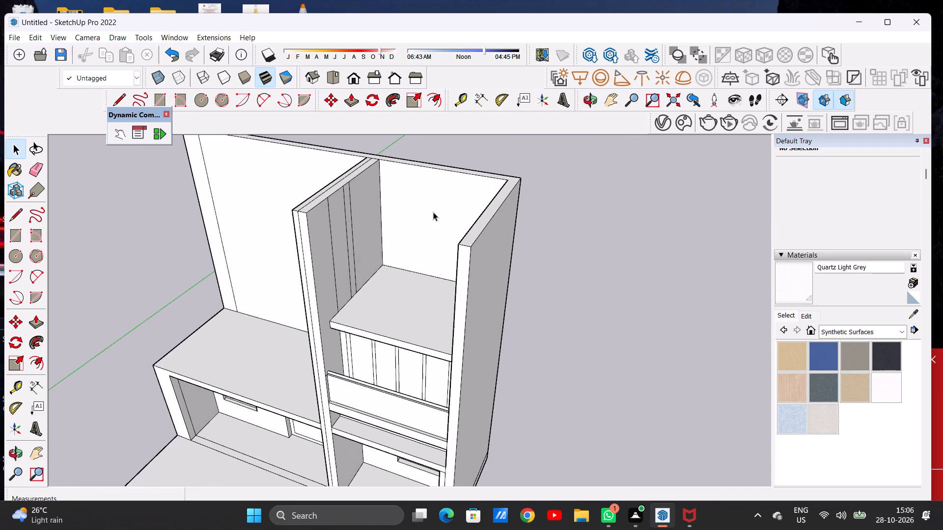
key("p")
left_click(429, 204)
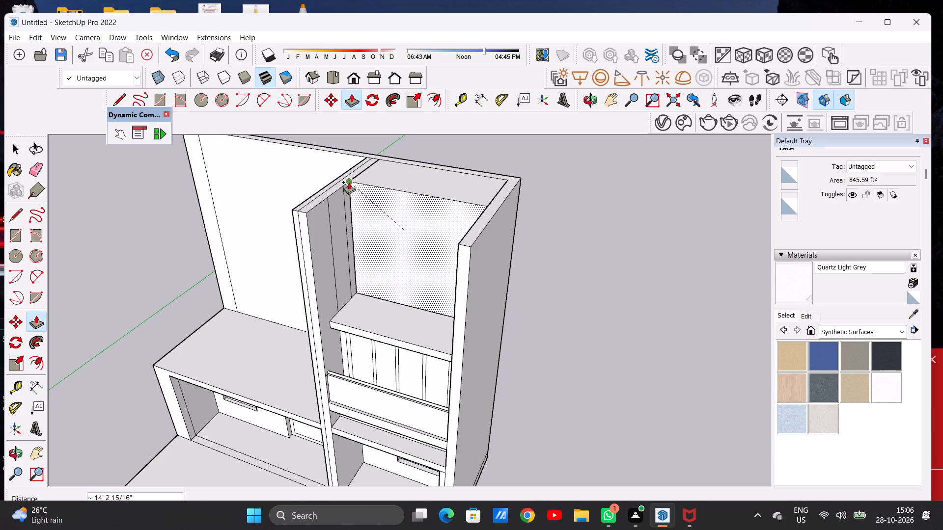
left_click(349, 182)
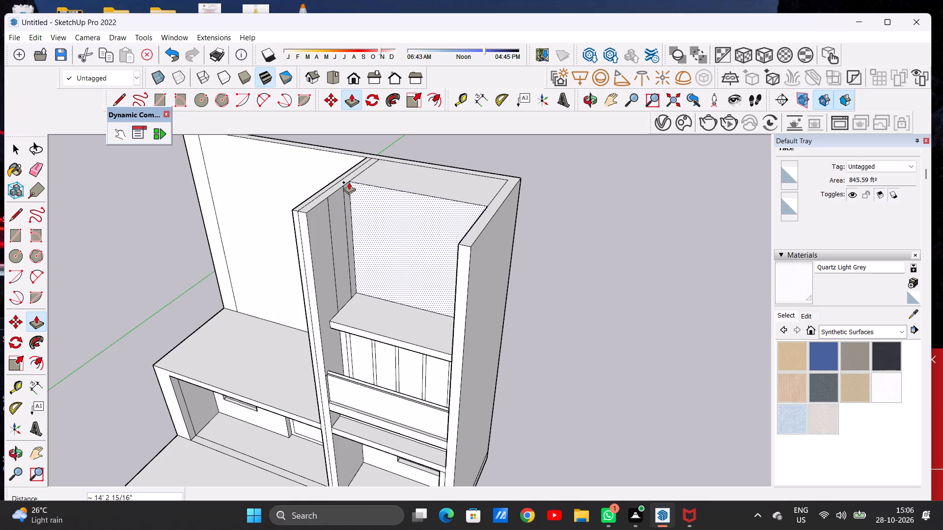
key("space")
type("P")
left_click(355, 200)
left_click(343, 190)
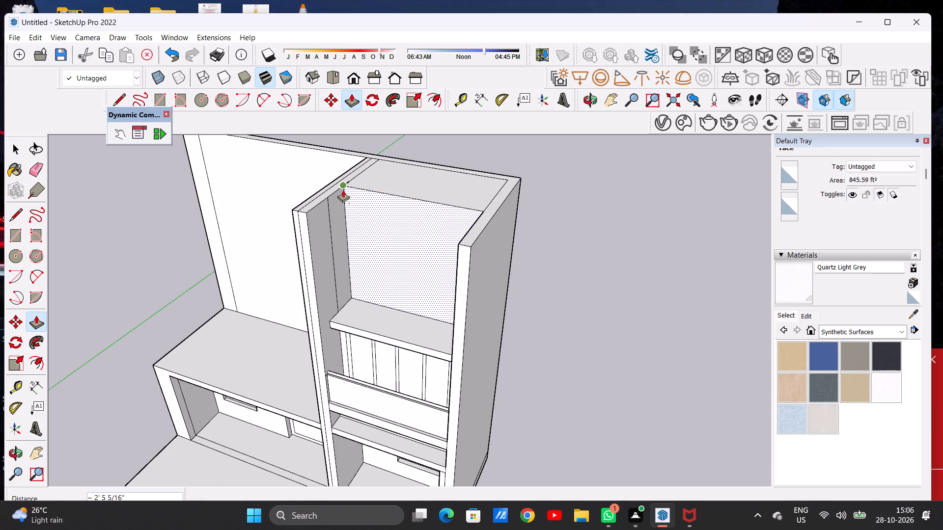
key("space")
Examine the thickened back wall above the upper roof slab within the whole facade from above and the front.
scroll(399, 217, "down", 12)
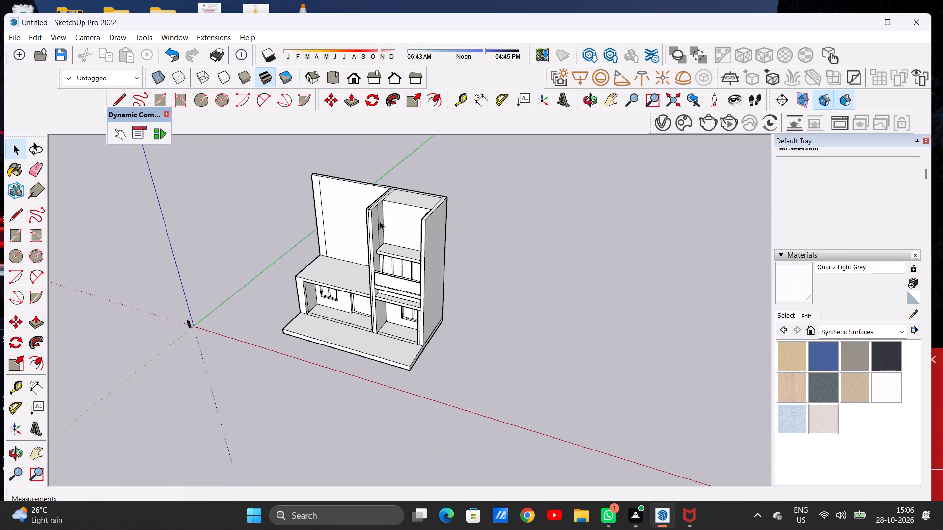
middle_click_drag(379, 221, 427, 187)
scroll(381, 245, "up", 6)
middle_click_drag(382, 206, 386, 212)
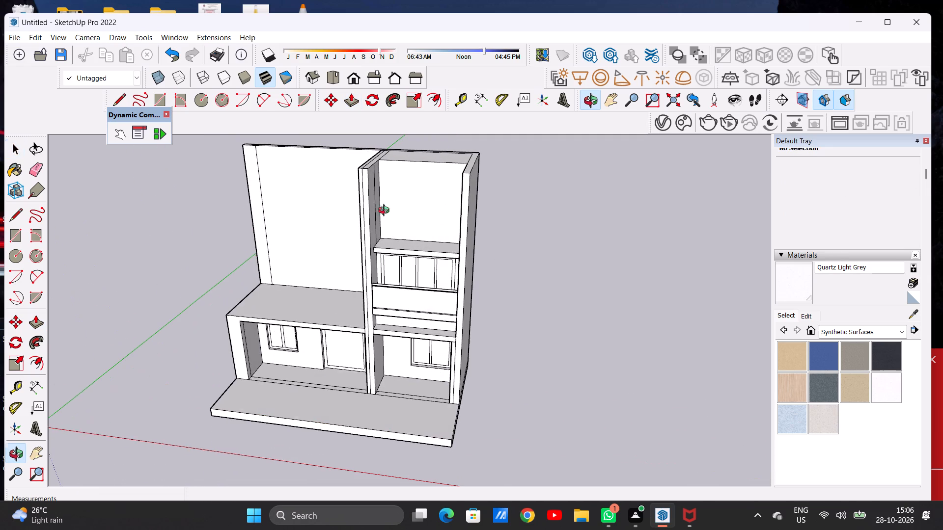
middle_click_drag(386, 212, 415, 202)
scroll(389, 299, "down", 13)
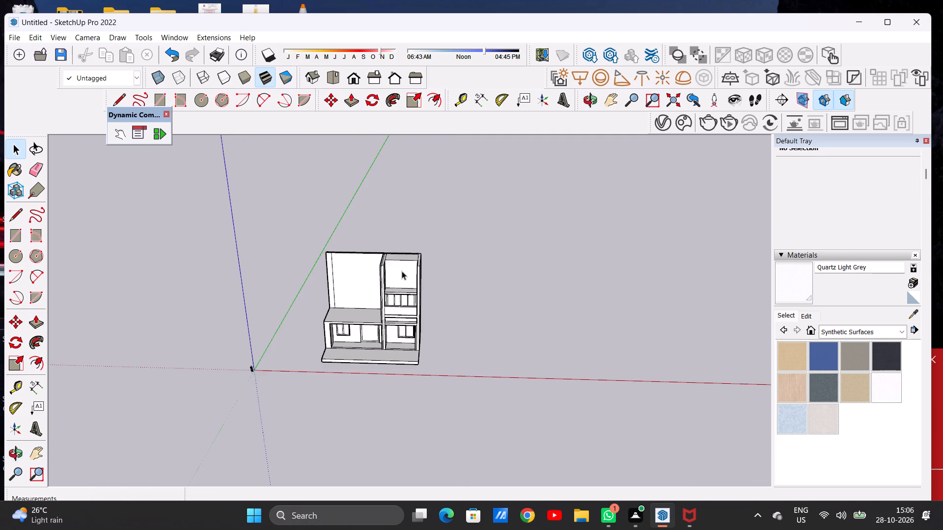
scroll(402, 271, "up", 2)
scroll(401, 270, "down", 1)
scroll(401, 270, "up", 5)
scroll(464, 234, "down", 5)
scroll(415, 292, "up", 14)
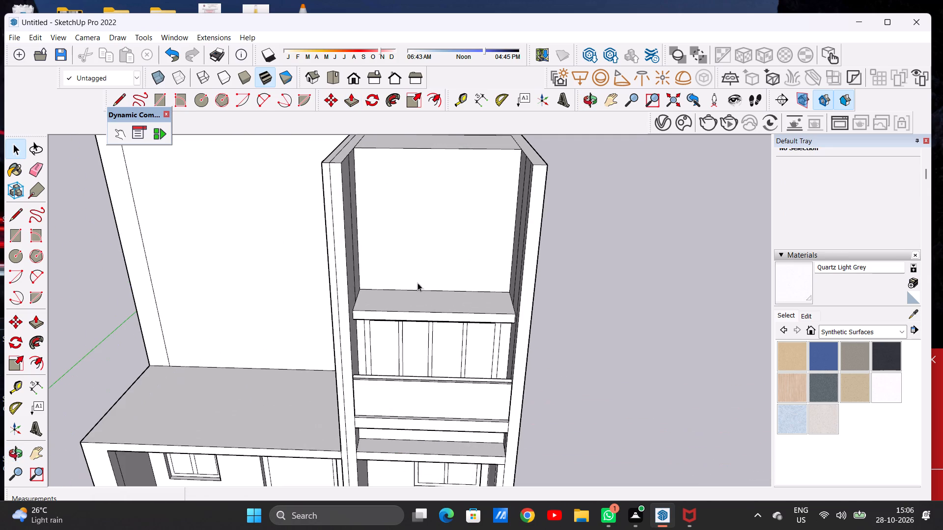
middle_click_drag(381, 235, 334, 233)
scroll(356, 297, "down", 5)
middle_click_drag(377, 312, 400, 278)
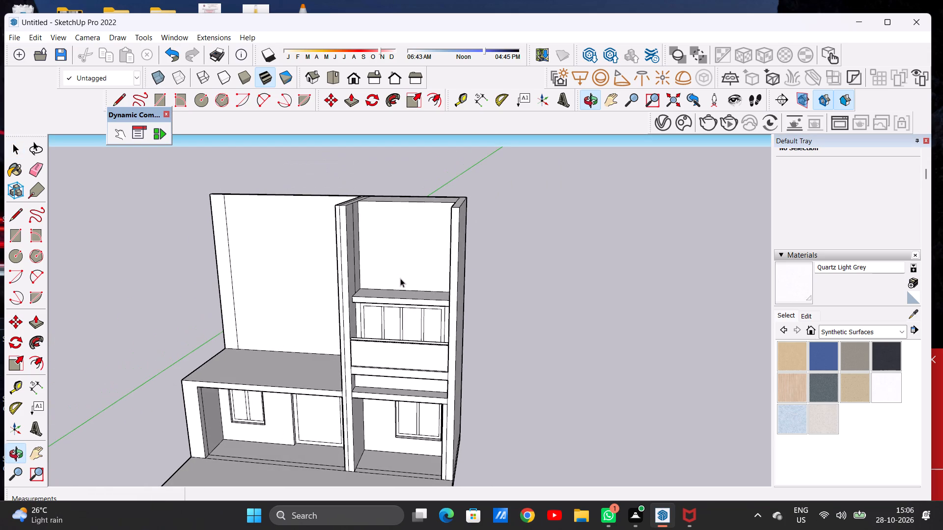
middle_click_drag(406, 272, 416, 262)
scroll(418, 267, "up", 1)
middle_click_drag(407, 278, 407, 278)
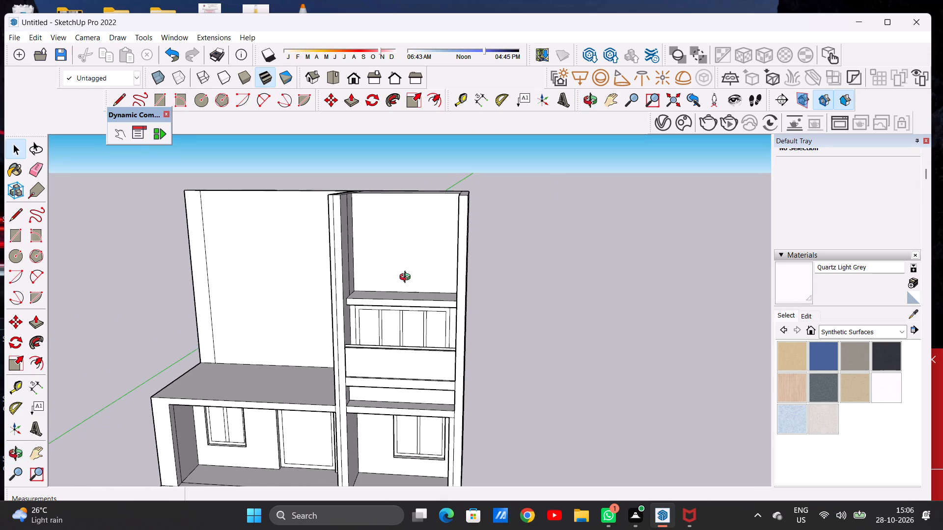
middle_click_drag(407, 278, 430, 267)
Draw a horizontal line about 30' 3" long across the back wall face above the upper roof slab.
scroll(450, 258, "up", 6)
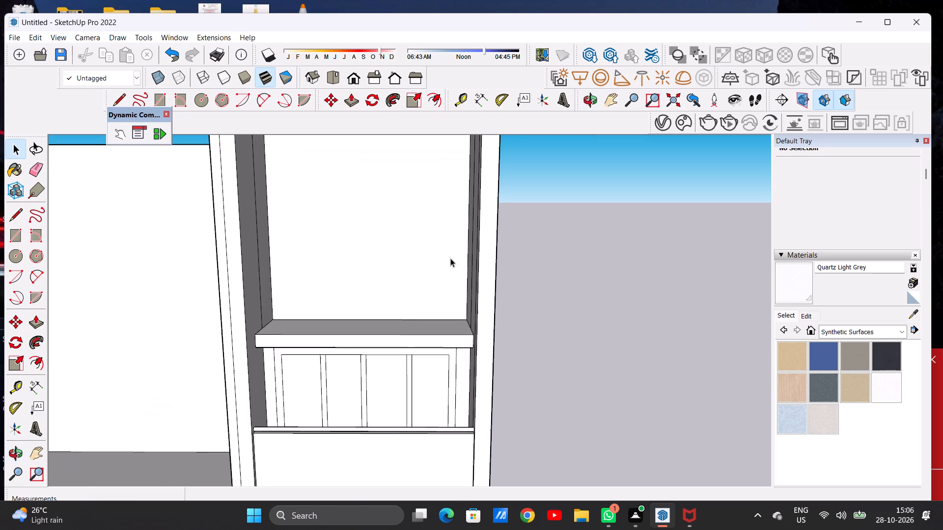
key("l")
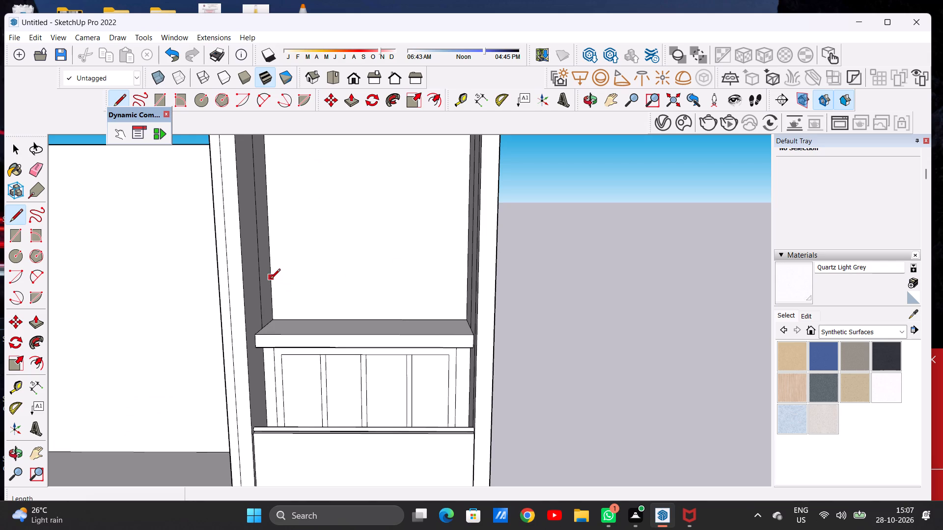
left_click(271, 278)
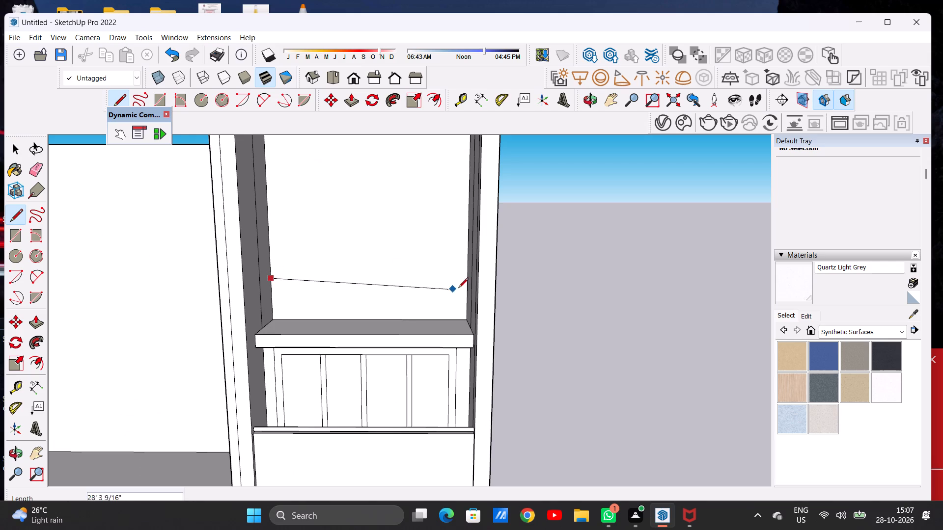
left_click(465, 275)
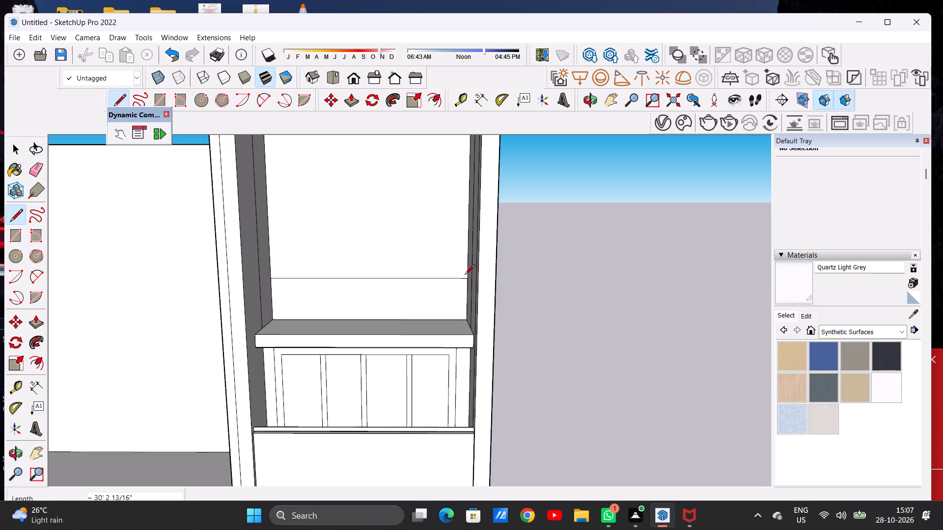
key("space")
Move the new horizontal line on the back wall down about 1' 5".
scroll(393, 296, "down", 6)
middle_click_drag(397, 311, 333, 295)
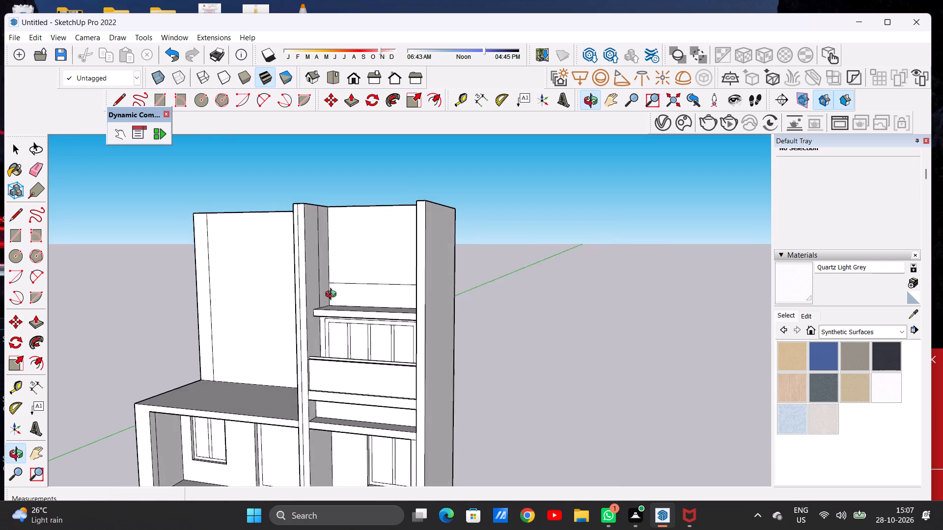
middle_click_drag(333, 295, 357, 297)
scroll(385, 274, "up", 9)
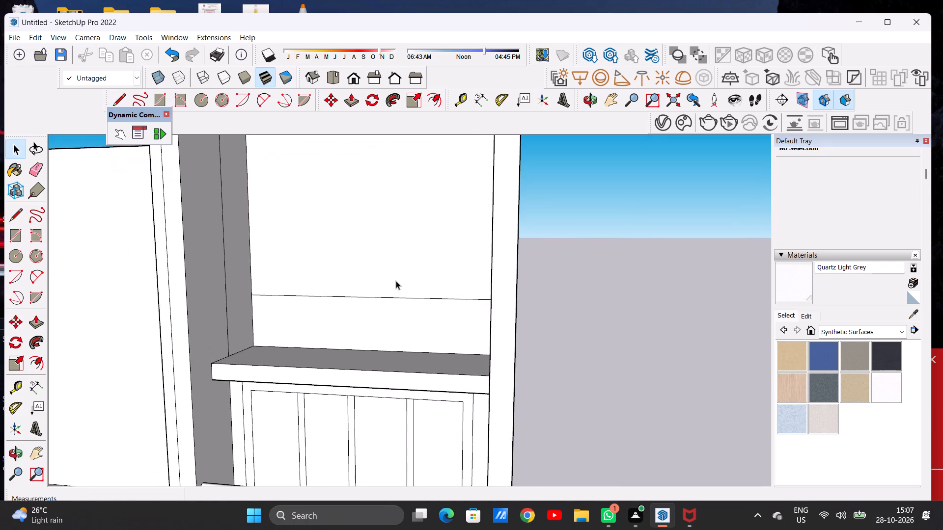
middle_click_drag(381, 310, 424, 309)
scroll(479, 298, "up", 5)
left_click(489, 297)
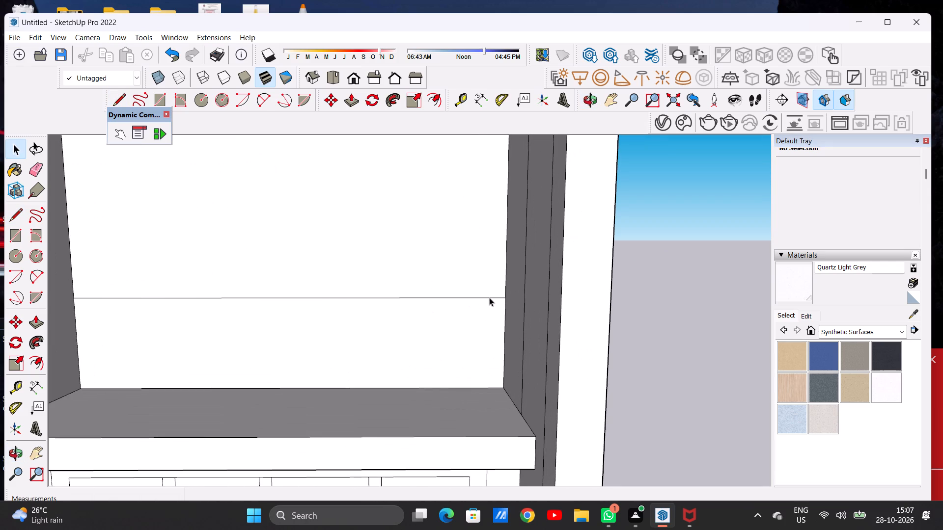
key("m")
left_click(508, 300)
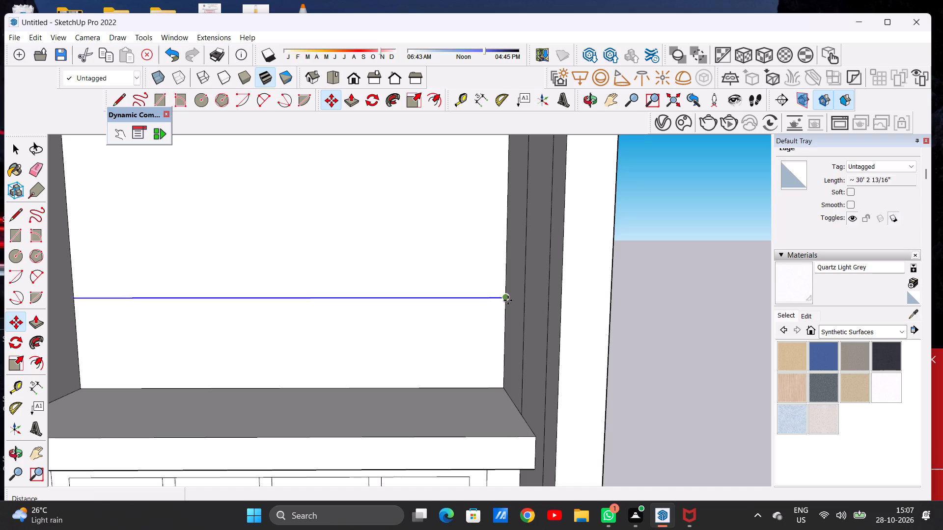
left_click(505, 318)
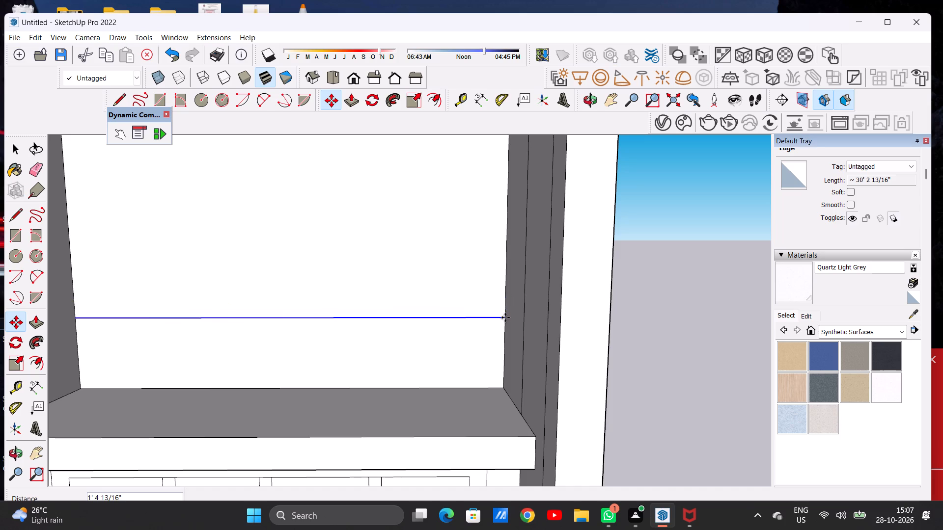
key("space")
left_click(650, 288)
Draw a second horizontal line across the back wall, a short distance above the first, to enclose a narrow strip.
scroll(409, 323, "down", 12)
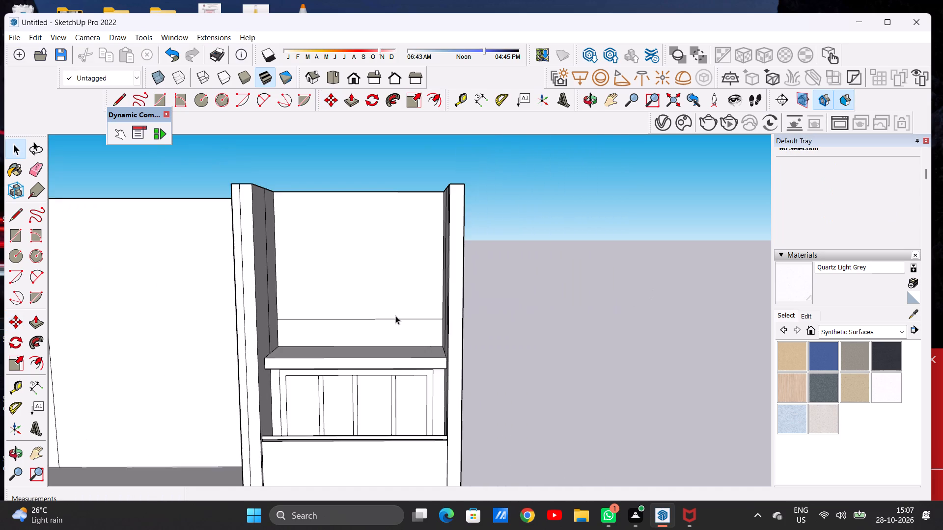
middle_click_drag(386, 334, 387, 324)
middle_click(376, 327)
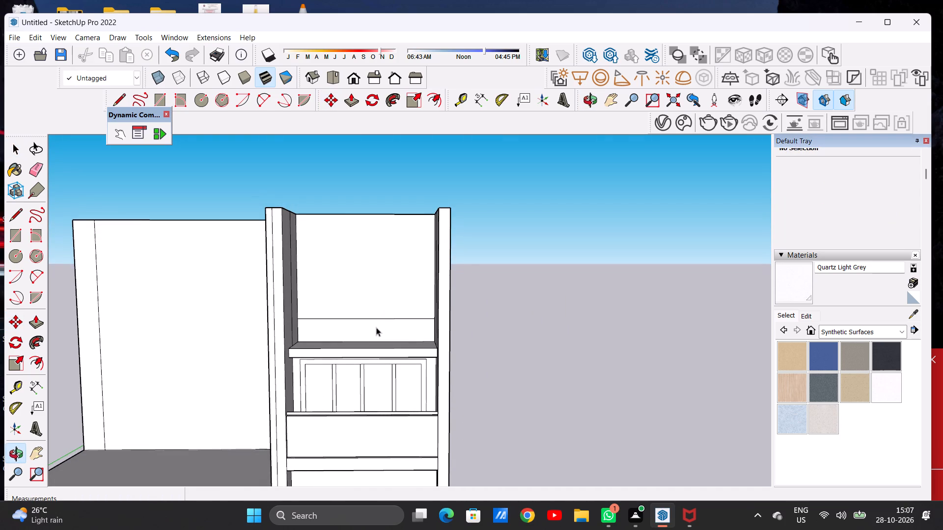
scroll(375, 320, "up", 3)
key("l")
scroll(376, 315, "up", 4)
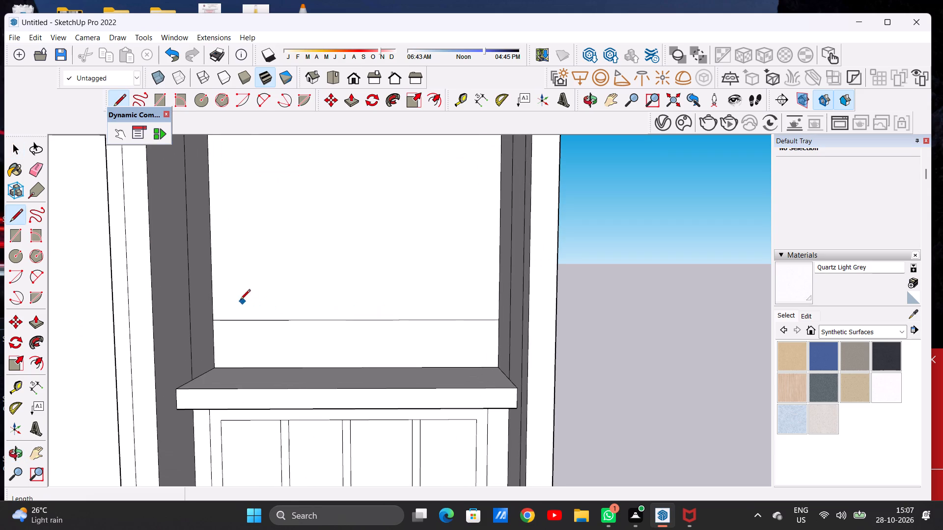
left_click(215, 301)
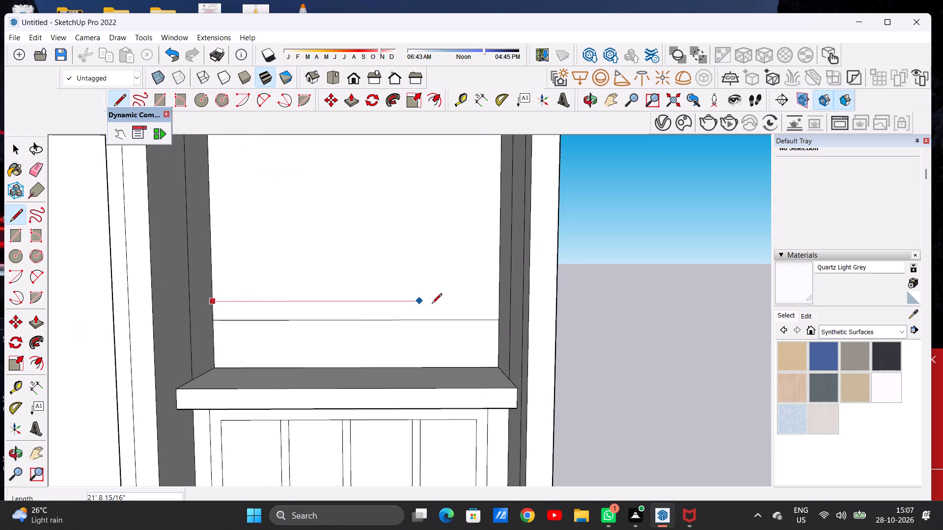
left_click(499, 300)
key("space")
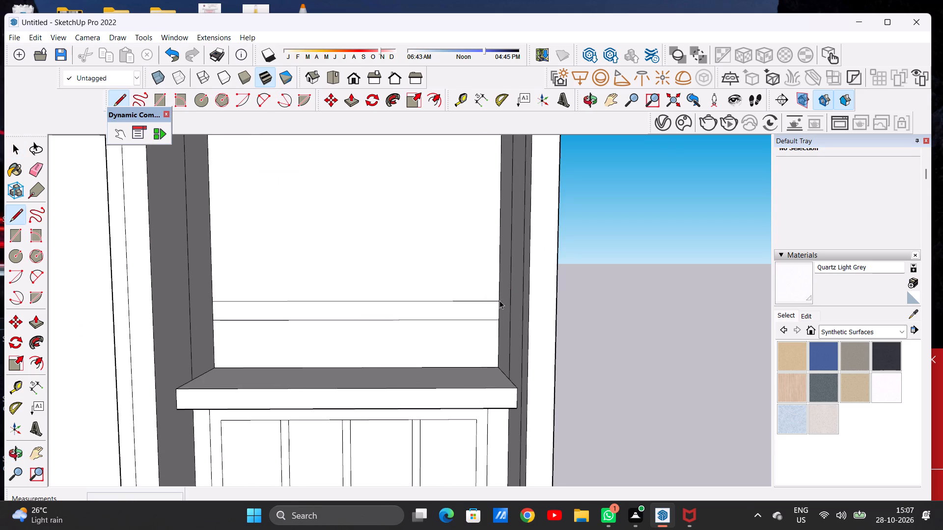
Push/Pull the strip between the two lines outward as a slab projecting beyond the roof slab below.
type("P")
left_click(489, 306)
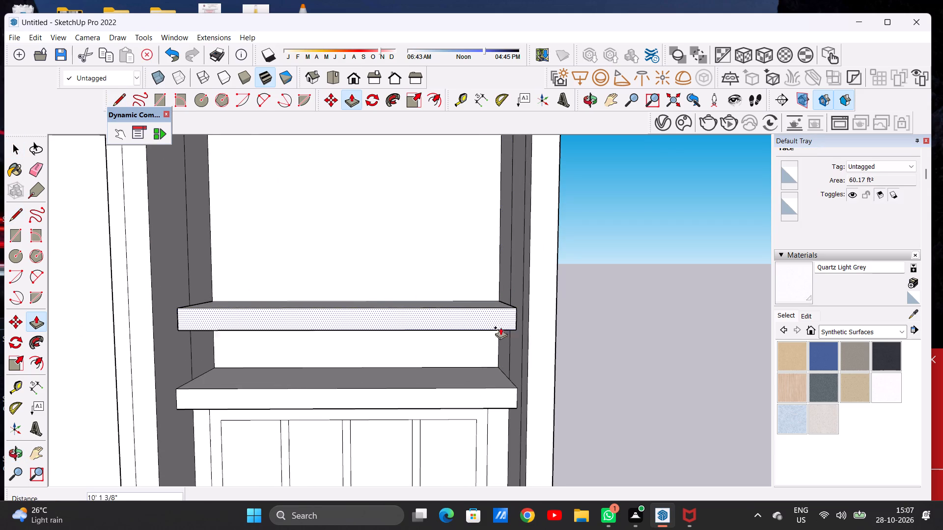
left_click(531, 308)
key("space")
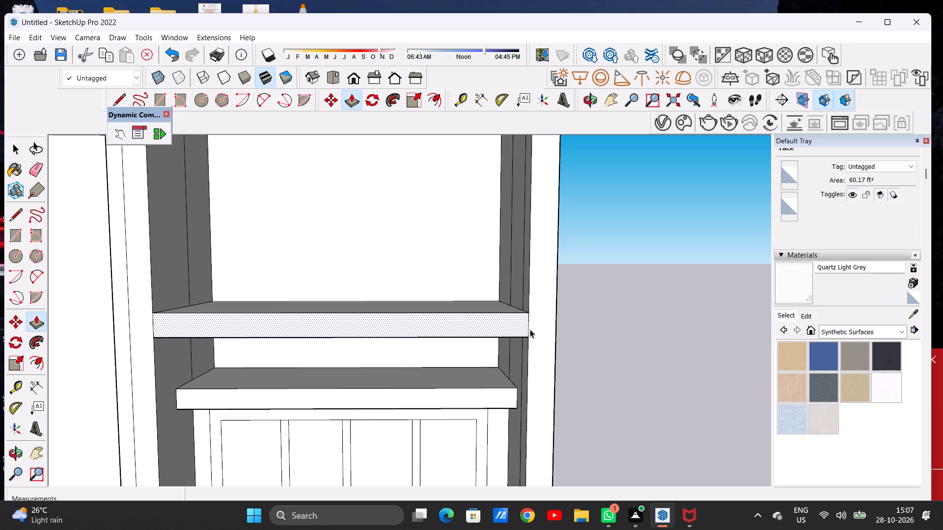
Push/Pull the back wall strip between the two upper projecting slabs outward by about 6' 3".
middle_click_drag(521, 329, 506, 331)
scroll(557, 328, "up", 1)
scroll(560, 322, "down", 1)
scroll(560, 322, "up", 1)
scroll(560, 322, "down", 4)
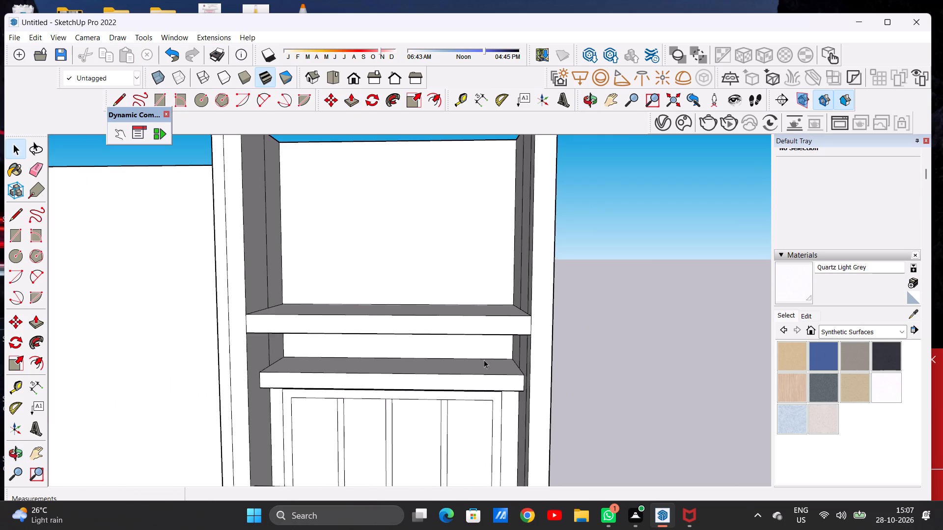
middle_click_drag(472, 360, 388, 335)
scroll(490, 318, "down", 14)
middle_click_drag(481, 335, 449, 371)
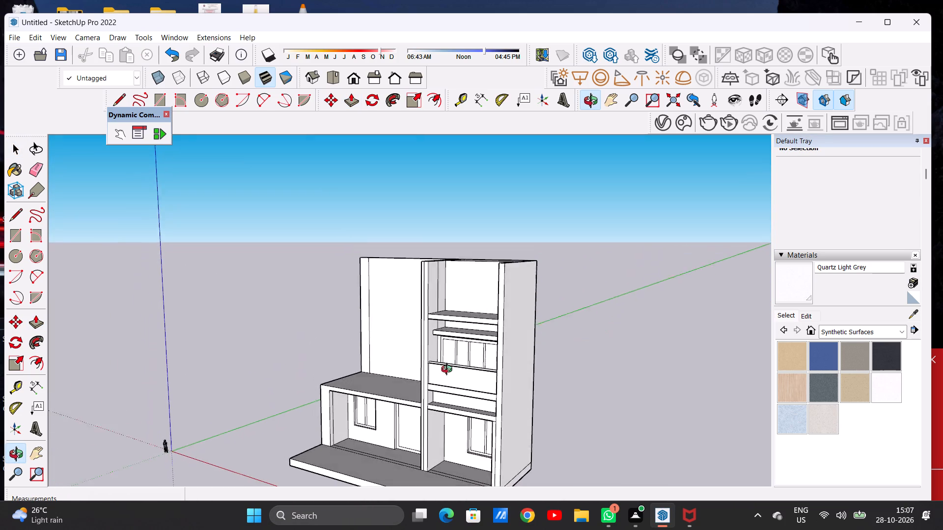
middle_click_drag(449, 371, 452, 387)
scroll(470, 337, "up", 7)
scroll(471, 332, "down", 1)
scroll(471, 332, "up", 6)
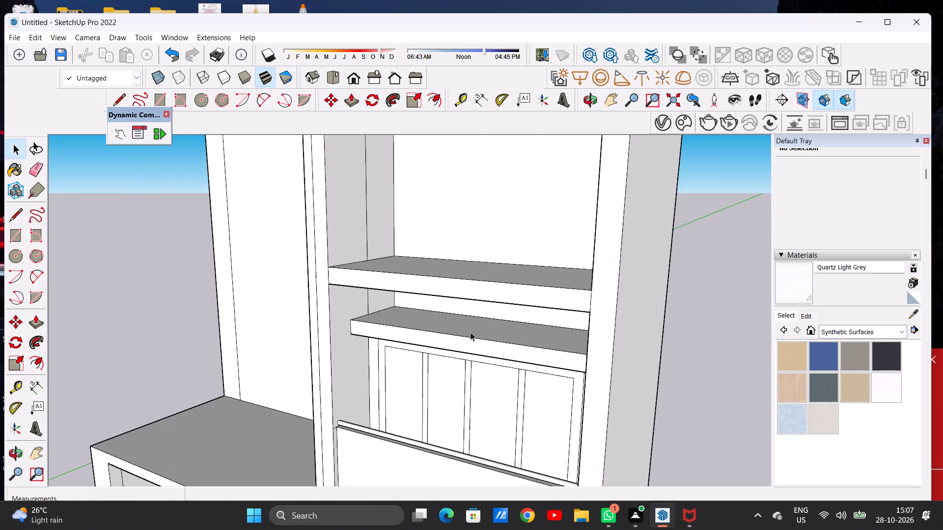
middle_click_drag(468, 330, 458, 319)
scroll(482, 314, "up", 5)
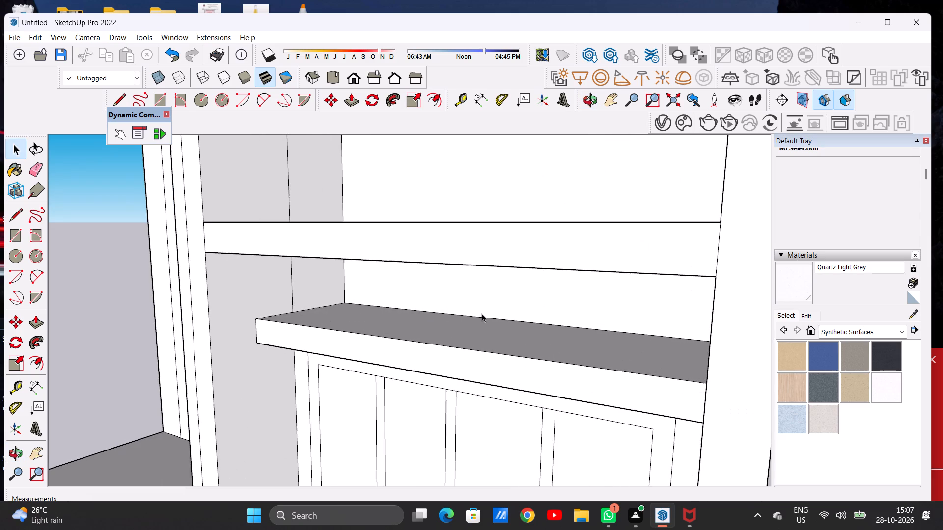
key("p")
left_click(509, 293)
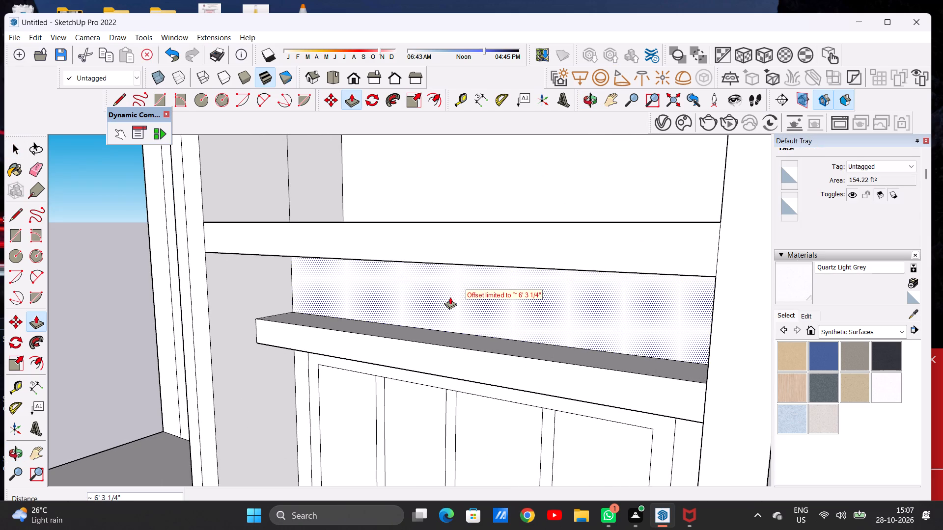
left_click(447, 301)
key("space")
Examine the filled strip between the slabs and the overall facade from the front and from above.
scroll(463, 328, "down", 5)
scroll(463, 328, "up", 1)
scroll(464, 327, "down", 3)
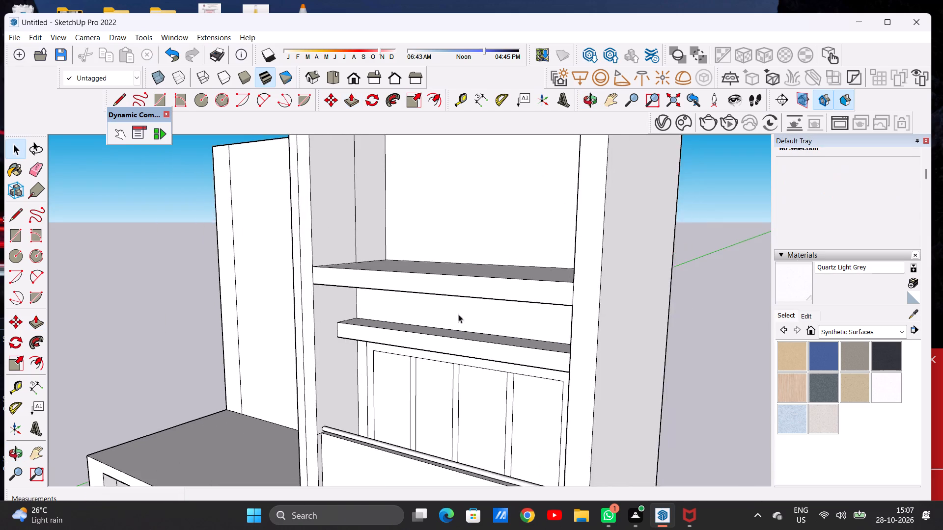
scroll(458, 314, "down", 2)
middle_click_drag(395, 333, 514, 320)
scroll(365, 328, "down", 3)
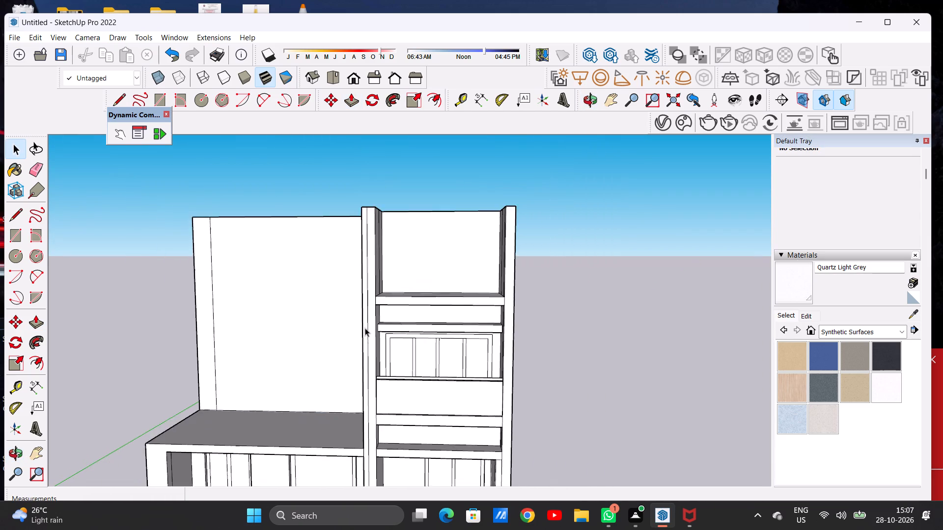
scroll(365, 328, "down", 3)
scroll(471, 279, "up", 1)
scroll(471, 279, "down", 1)
scroll(471, 279, "up", 3)
middle_click_drag(433, 285, 443, 399)
scroll(438, 313, "up", 3)
scroll(440, 309, "down", 5)
middle_click_drag(438, 335, 439, 269)
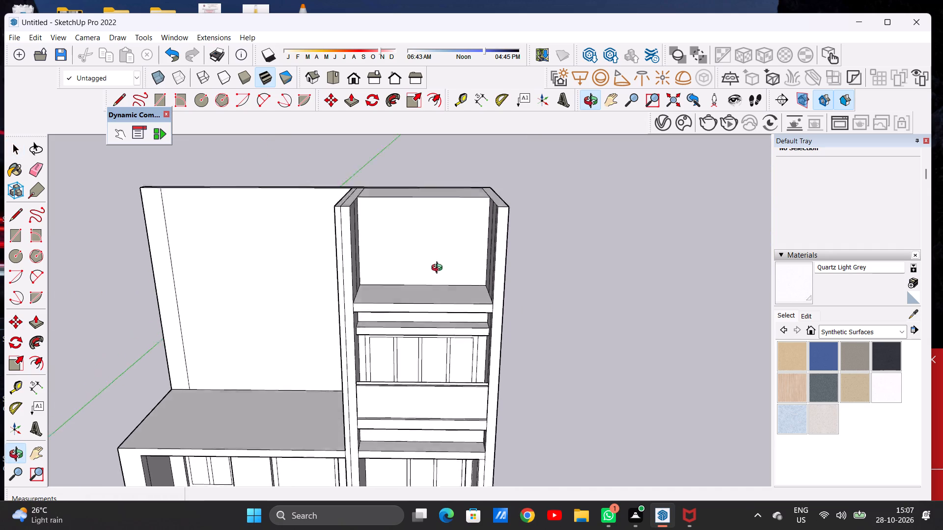
middle_click_drag(439, 269, 437, 251)
scroll(430, 289, "down", 7)
middle_click_drag(420, 289, 422, 261)
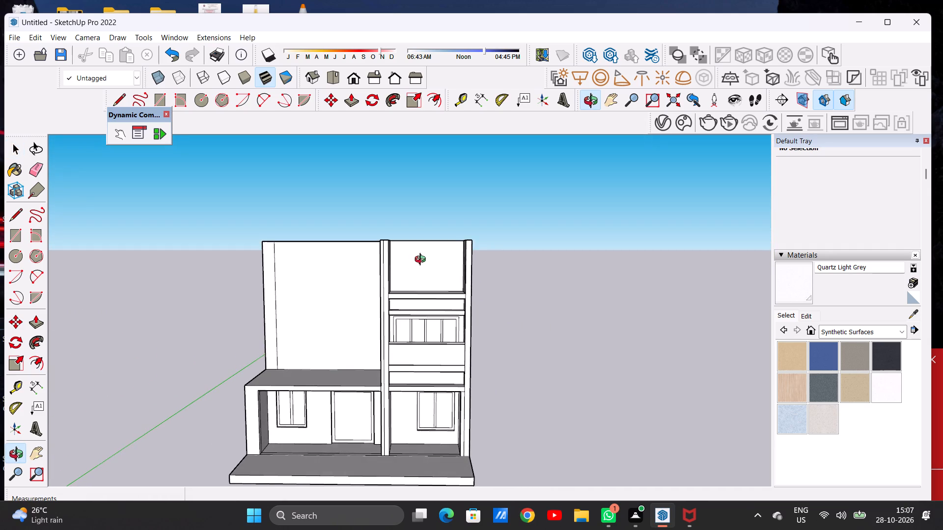
Draw a window rectangle about 16' 8" by 16' 8" on the back wall above the uppermost slab.
middle_click_drag(422, 261, 419, 267)
scroll(427, 260, "up", 7)
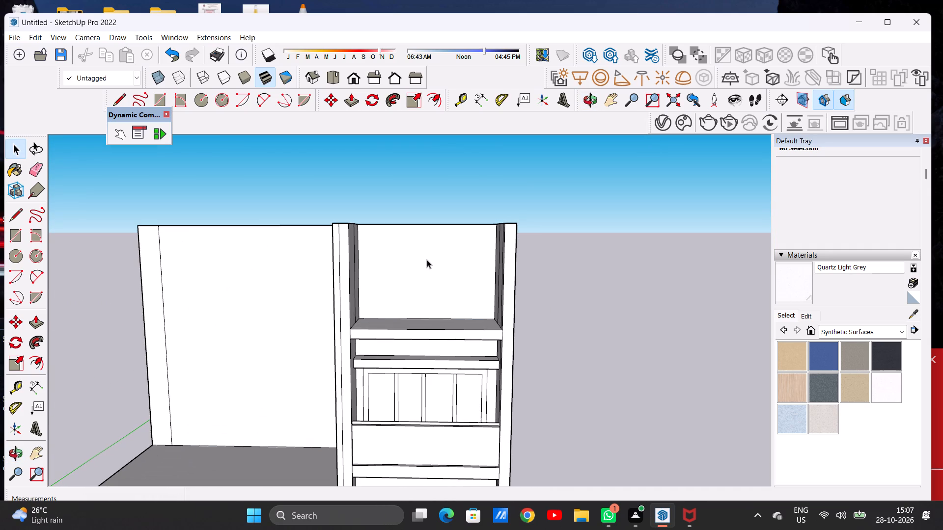
key("r")
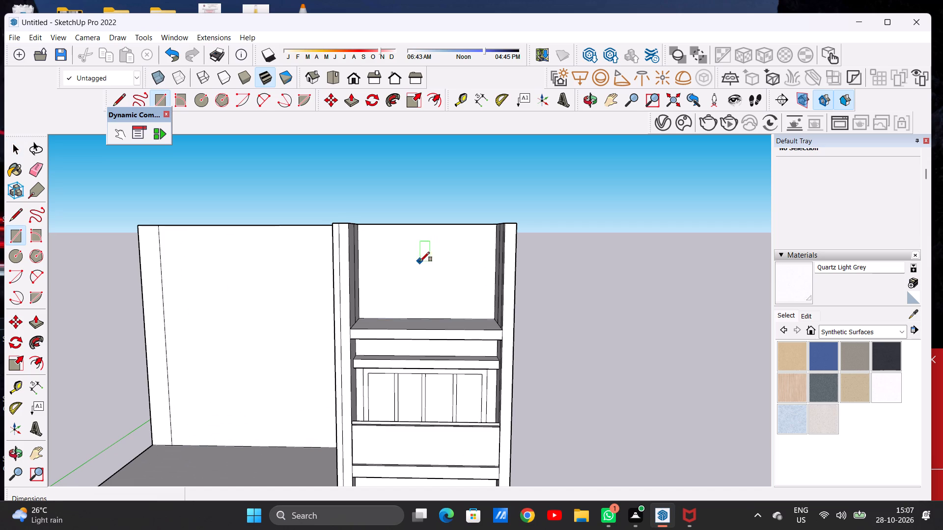
left_click(387, 236)
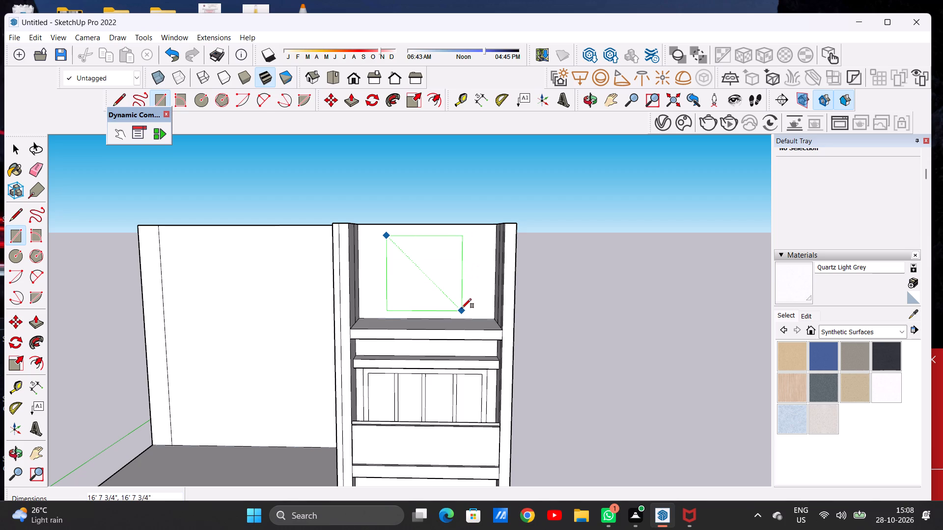
left_click(462, 308)
key("space")
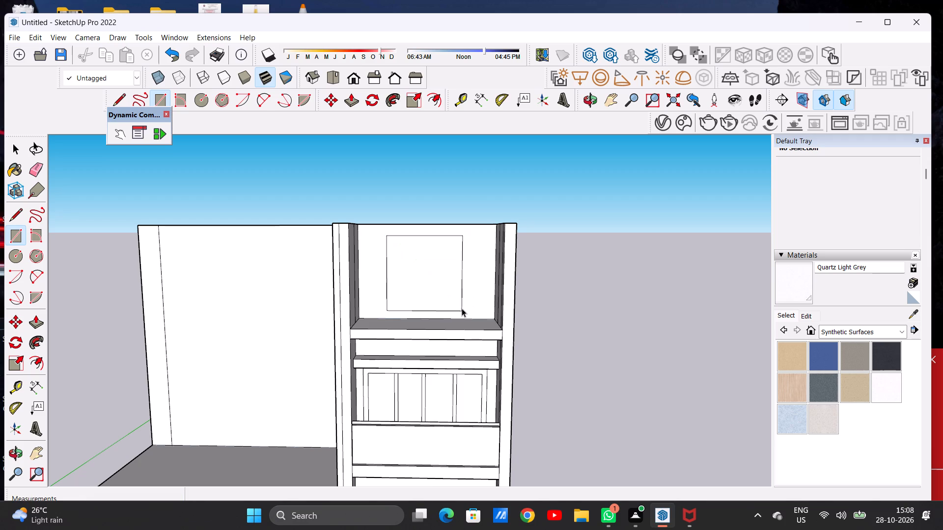
Offset the new top-storey window rectangle inward by about 1' to outline its outer frame.
scroll(466, 286, "up", 1)
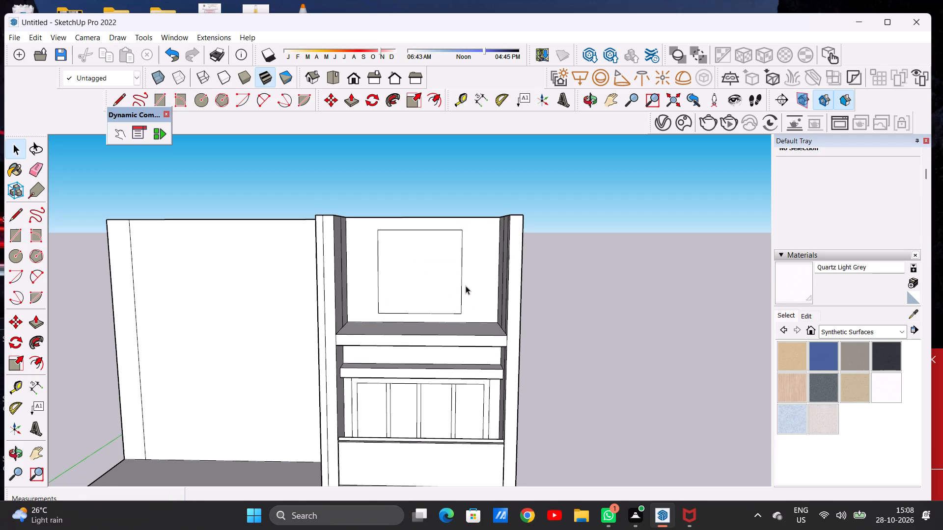
scroll(377, 318, "down", 4)
scroll(400, 282, "up", 5)
type("OF")
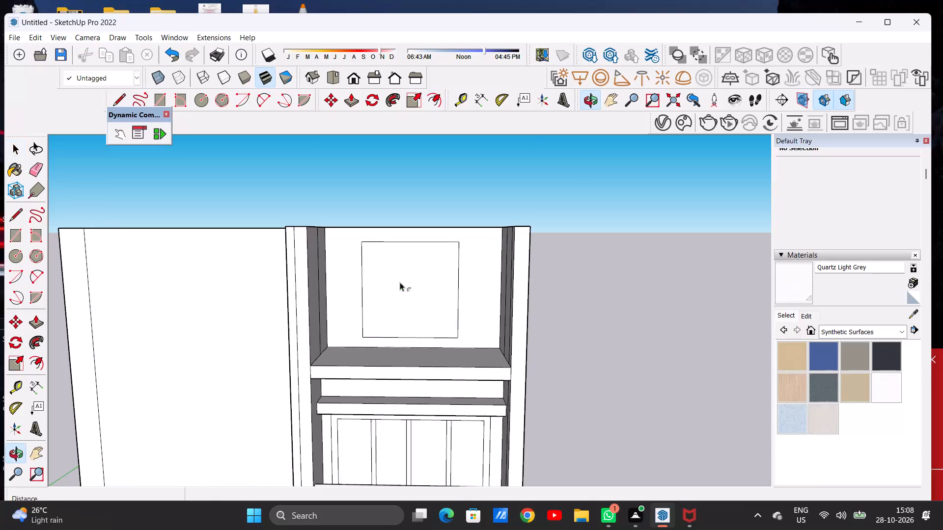
left_click(388, 258)
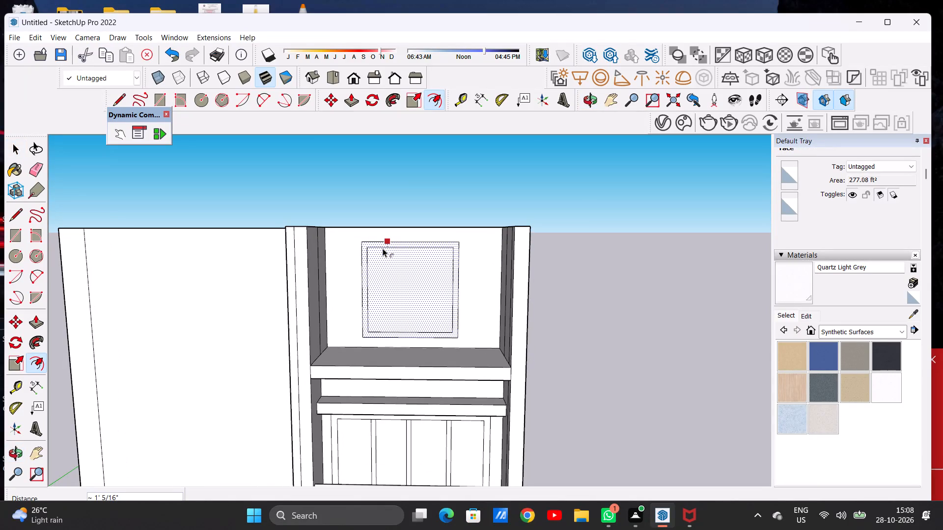
left_click(383, 248)
key("space")
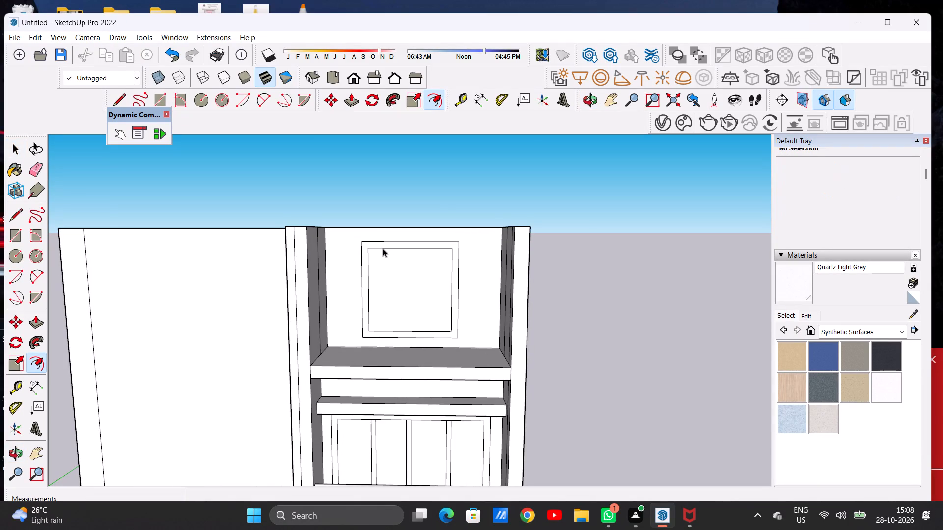
Push/Pull the face inside the top-storey window frame back into the wall to recess it.
key("p")
scroll(418, 272, "up", 1)
middle_click_drag(418, 290, 370, 332)
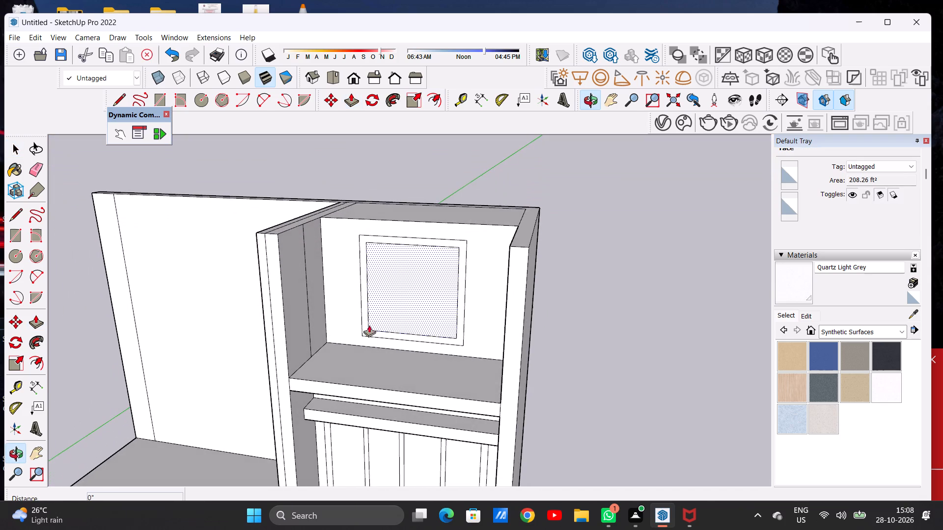
scroll(380, 276, "up", 6)
left_click(387, 291)
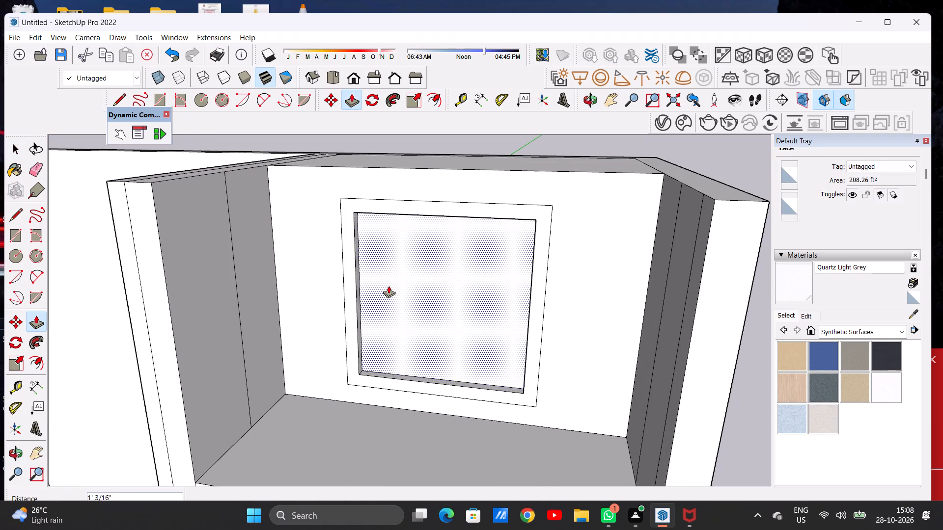
left_click(389, 283)
key("space")
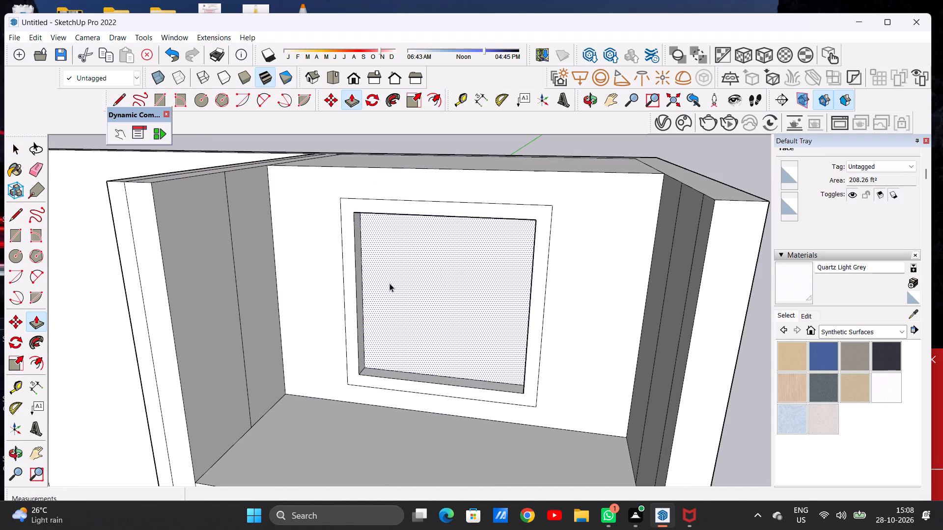
Offset the recessed window face inward by about 11 3/4" to outline an inner frame.
scroll(372, 328, "down", 7)
middle_click_drag(381, 360, 414, 302)
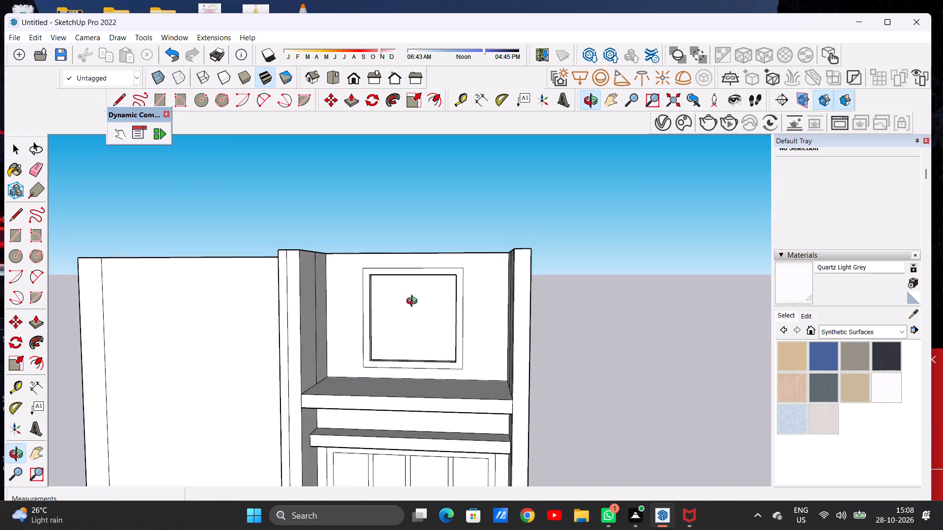
middle_click_drag(414, 302, 422, 301)
scroll(447, 300, "up", 4)
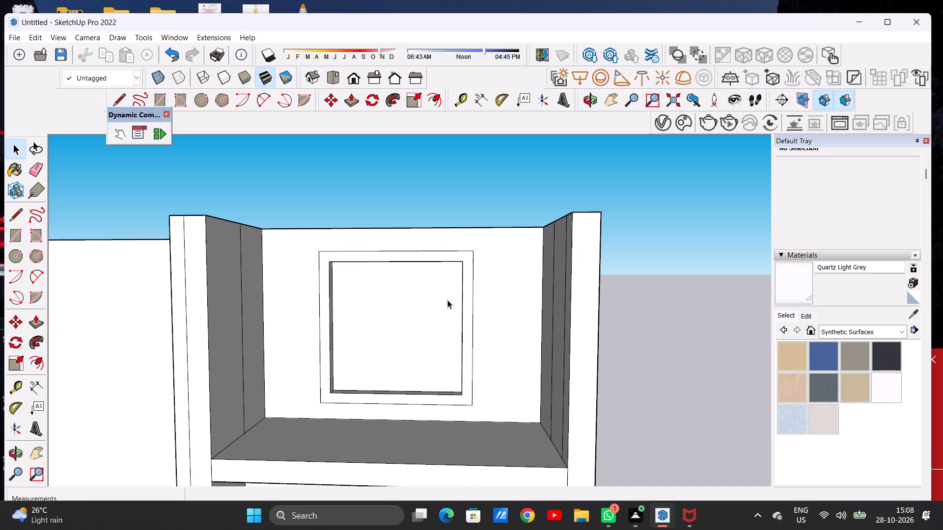
type("OF")
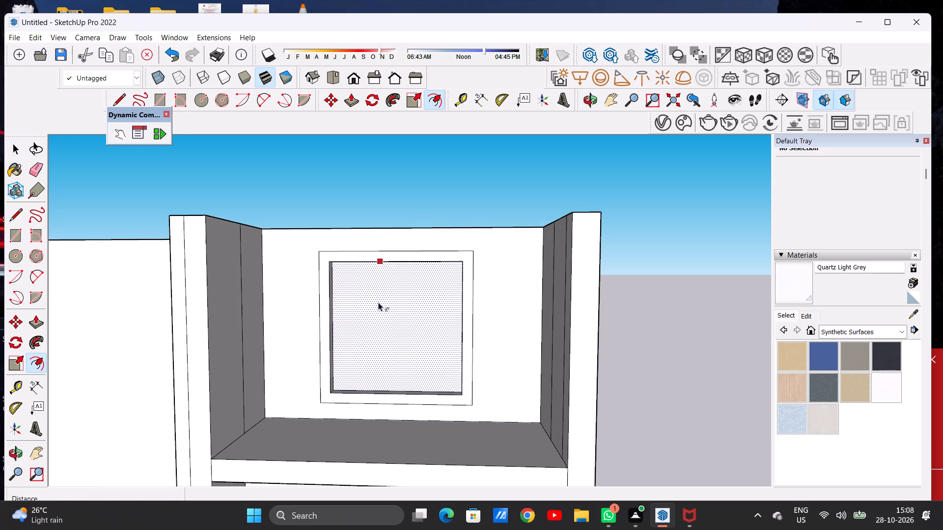
left_click(371, 302)
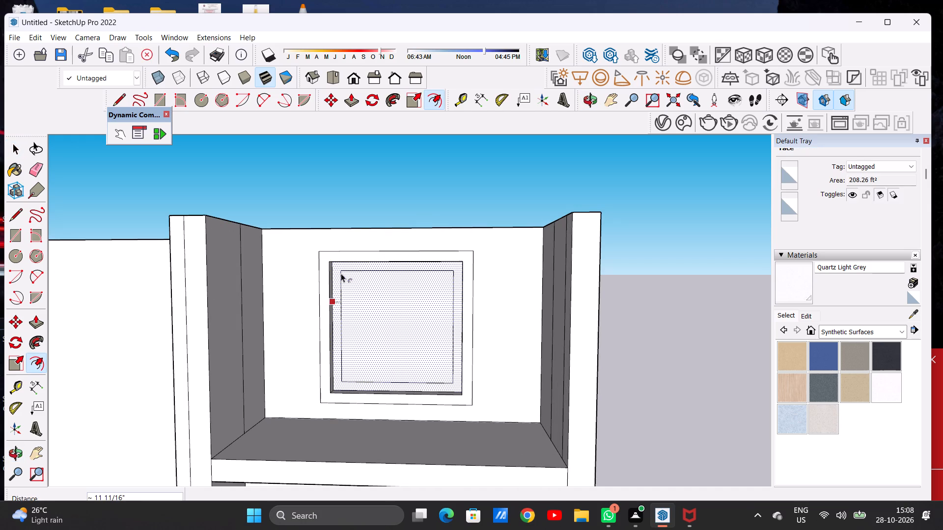
left_click(341, 271)
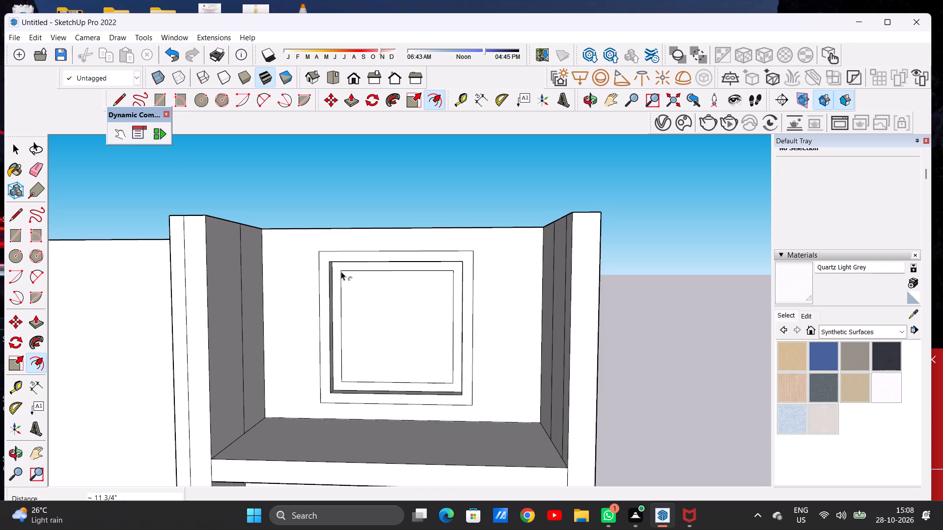
key("space")
Draw two closely spaced vertical lines about 12' 6" long across the inner window face to outline a mullion.
type("L")
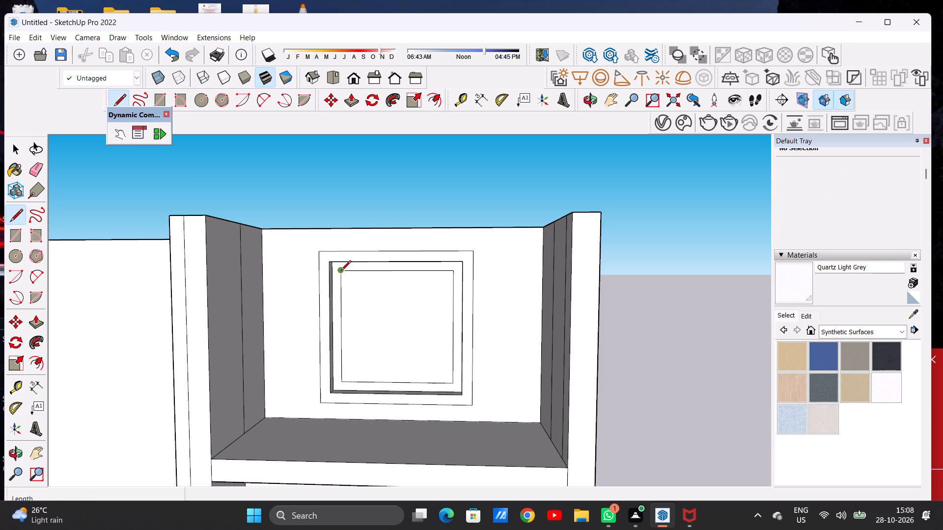
left_click(379, 272)
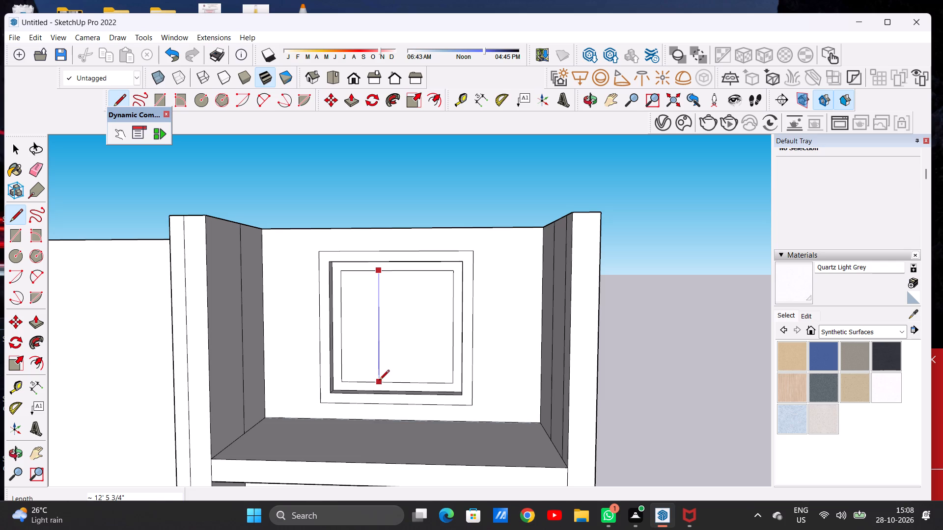
left_click(379, 381)
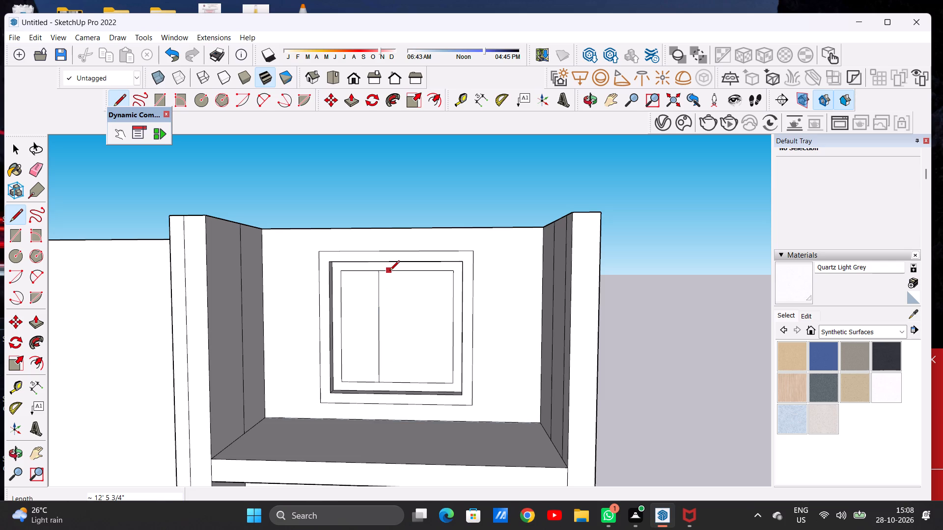
left_click(387, 271)
left_click(388, 382)
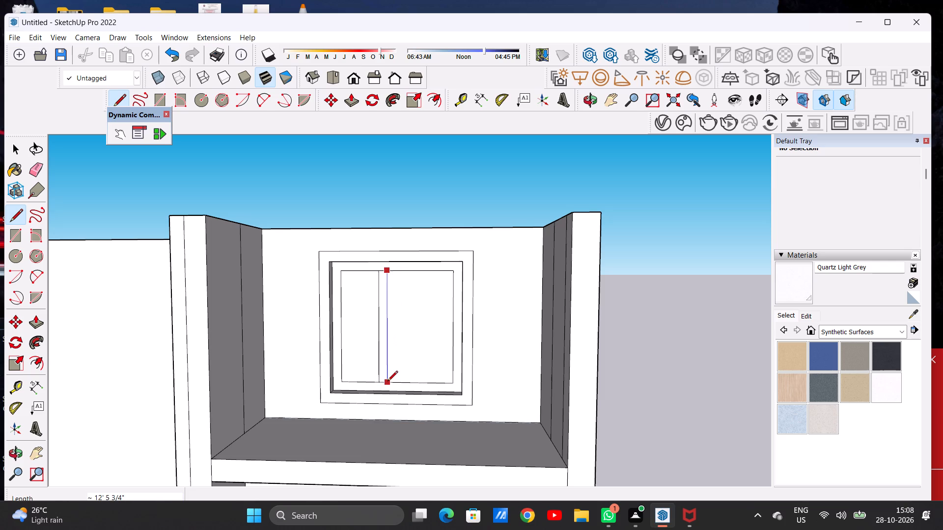
key("space")
Examine the top-storey window's frame and mullion outline up close and within the whole facade.
scroll(298, 356, "down", 3)
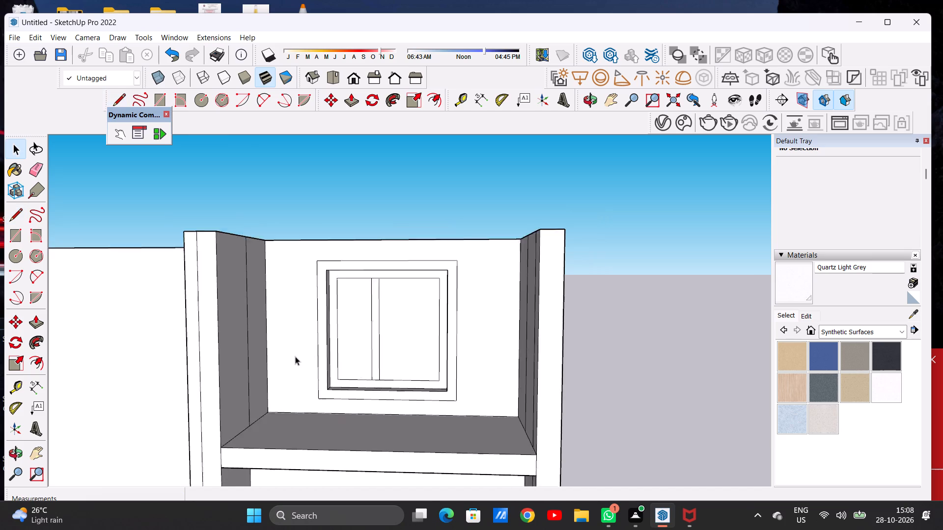
scroll(295, 356, "down", 2)
scroll(347, 327, "up", 5)
middle_click_drag(376, 333, 230, 357)
middle_click_drag(329, 394, 333, 392)
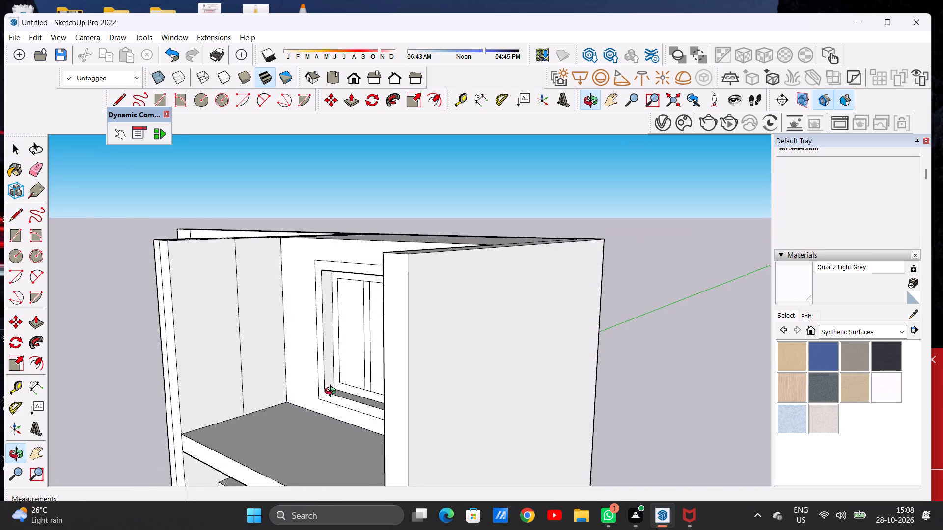
middle_click_drag(333, 392, 435, 365)
scroll(471, 341, "down", 6)
middle_click_drag(401, 348, 431, 357)
scroll(441, 328, "down", 6)
scroll(441, 327, "up", 1)
scroll(441, 327, "down", 3)
scroll(440, 327, "up", 1)
scroll(440, 327, "down", 9)
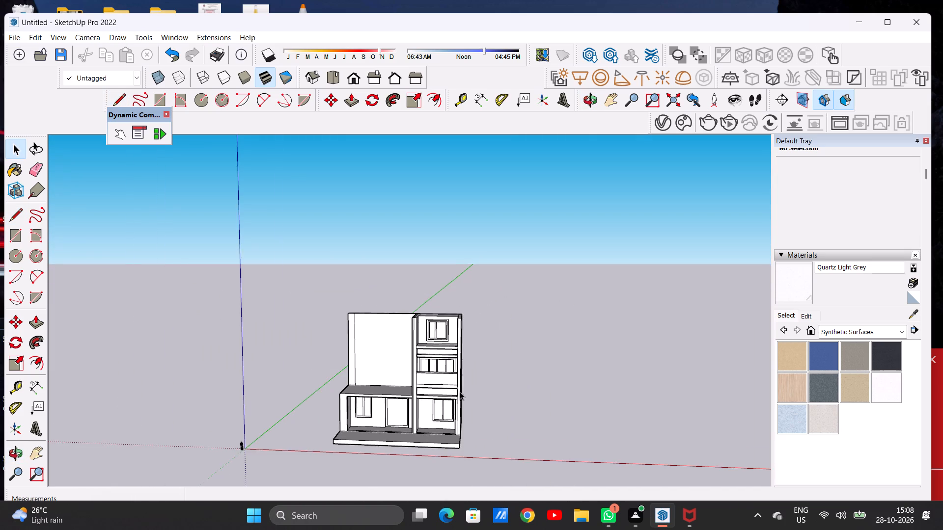
scroll(458, 400, "down", 1)
scroll(458, 400, "up", 5)
scroll(416, 334, "up", 2)
scroll(416, 334, "down", 1)
scroll(416, 334, "up", 4)
scroll(423, 268, "up", 17)
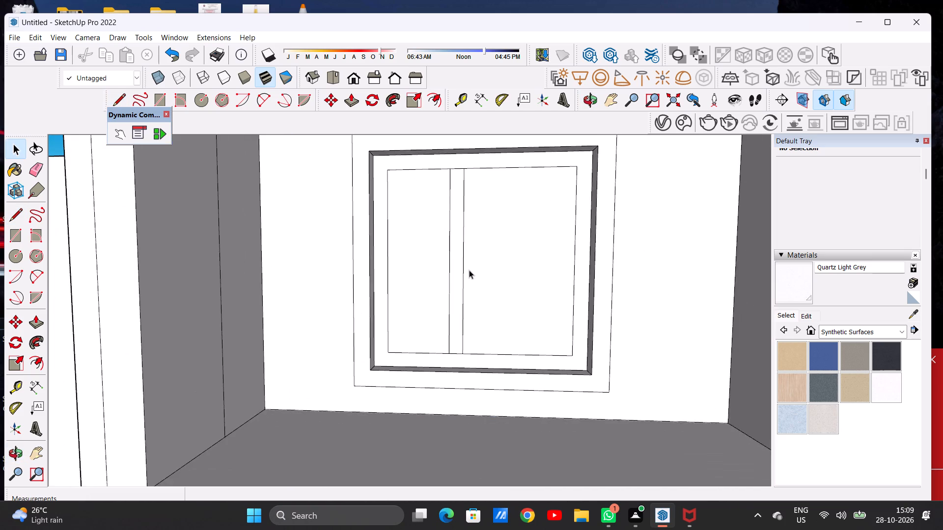
middle_click_drag(468, 274, 475, 287)
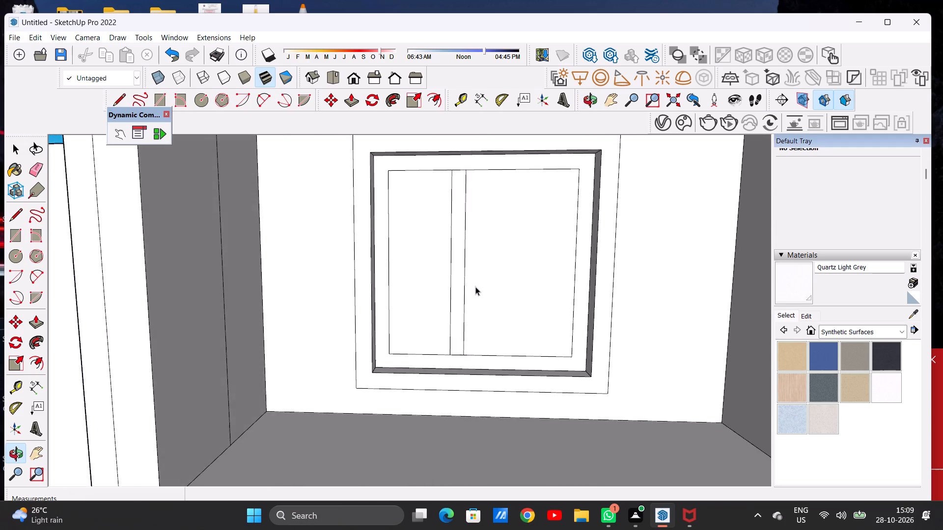
Examine the top-storey window and its slab up close and within the whole facade.
scroll(475, 287, "down", 11)
scroll(415, 288, "down", 6)
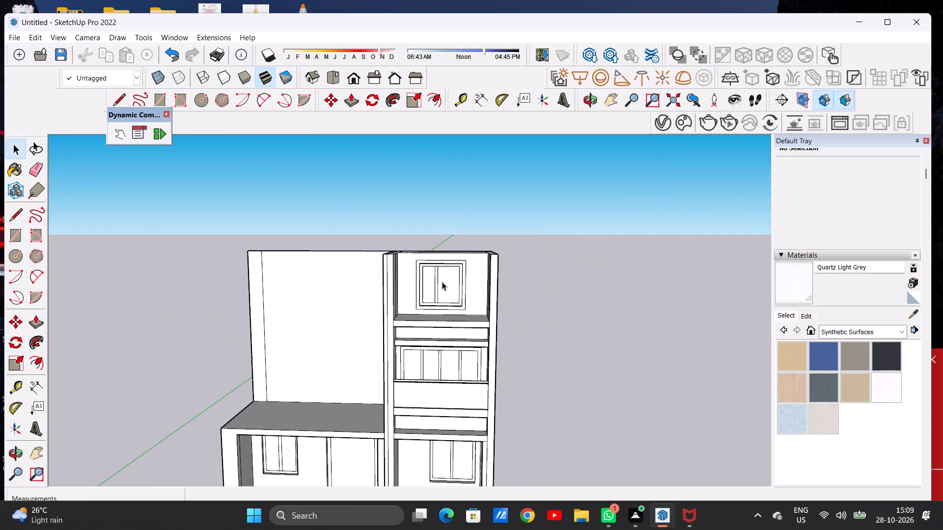
scroll(460, 282, "down", 8)
scroll(458, 299, "up", 2)
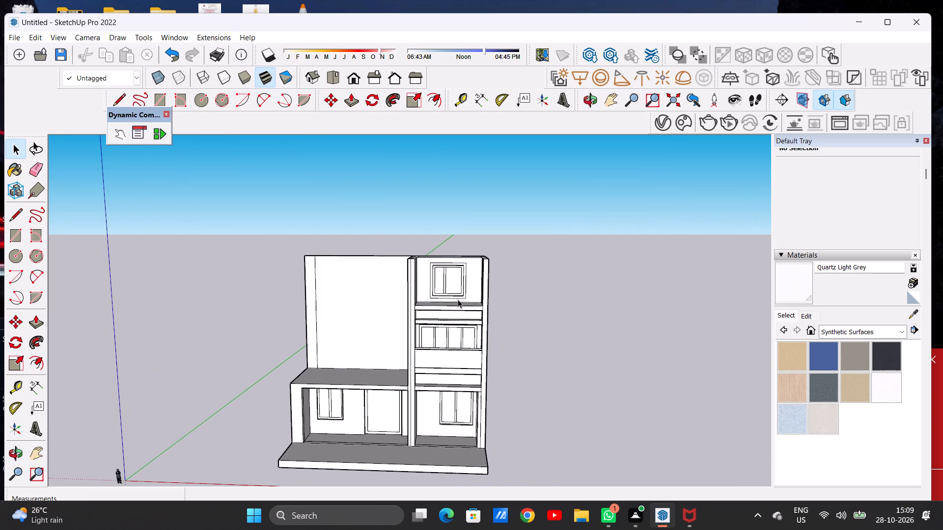
scroll(444, 292, "up", 6)
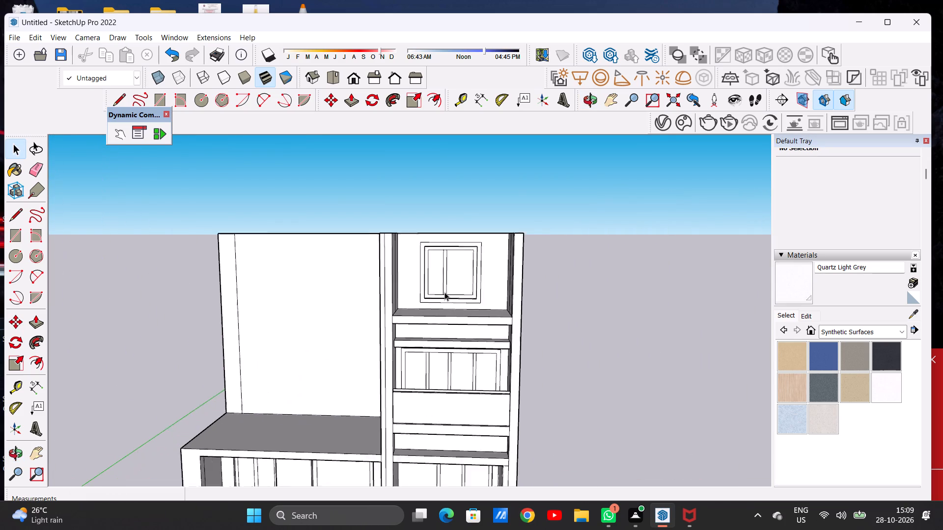
scroll(444, 292, "up", 9)
middle_click_drag(460, 292, 481, 310)
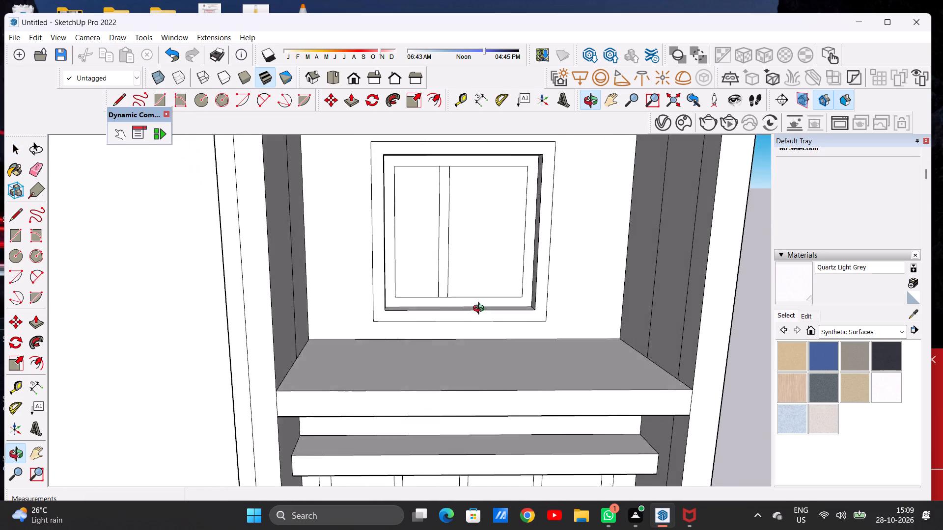
middle_click_drag(481, 310, 464, 316)
scroll(426, 284, "down", 12)
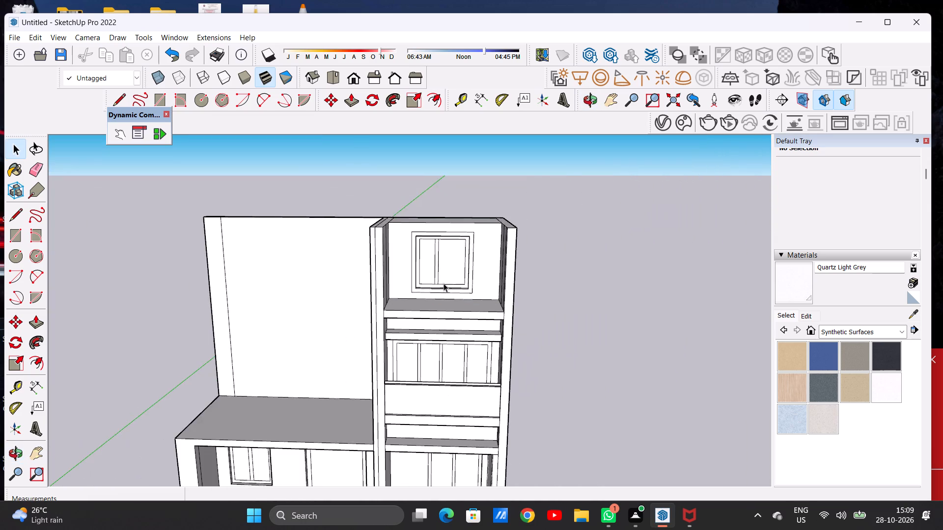
Draw a line about 30' 3" long across the top-storey floor slab, parallel to and just behind its front edge.
middle_click_drag(447, 295, 453, 383)
scroll(484, 326, "up", 7)
middle_click_drag(455, 310, 464, 350)
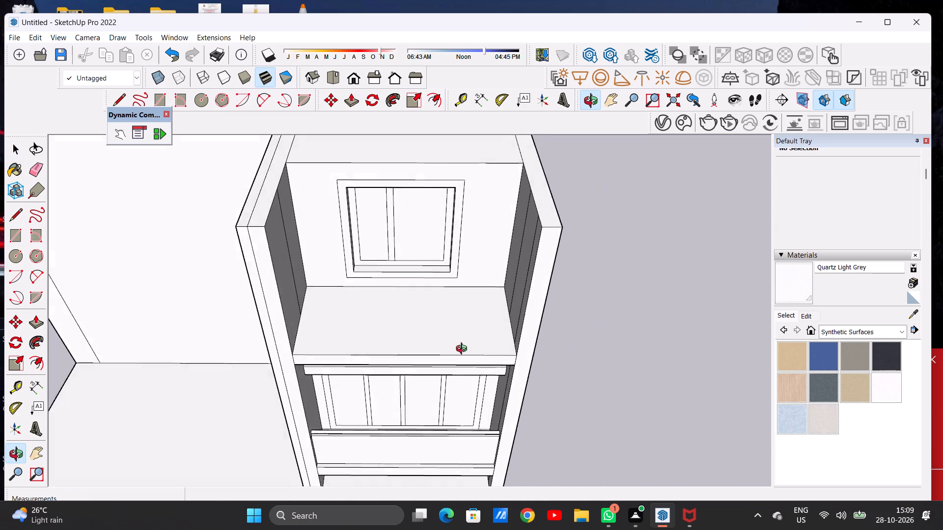
middle_click_drag(464, 350, 465, 365)
scroll(475, 379, "up", 6)
key("l")
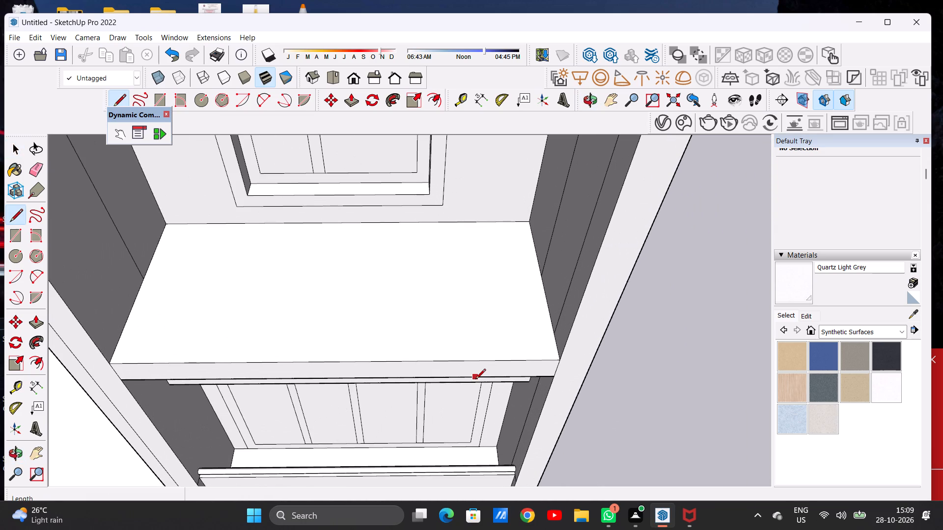
scroll(503, 365, "down", 5)
middle_click_drag(511, 362, 500, 379)
scroll(540, 357, "up", 2)
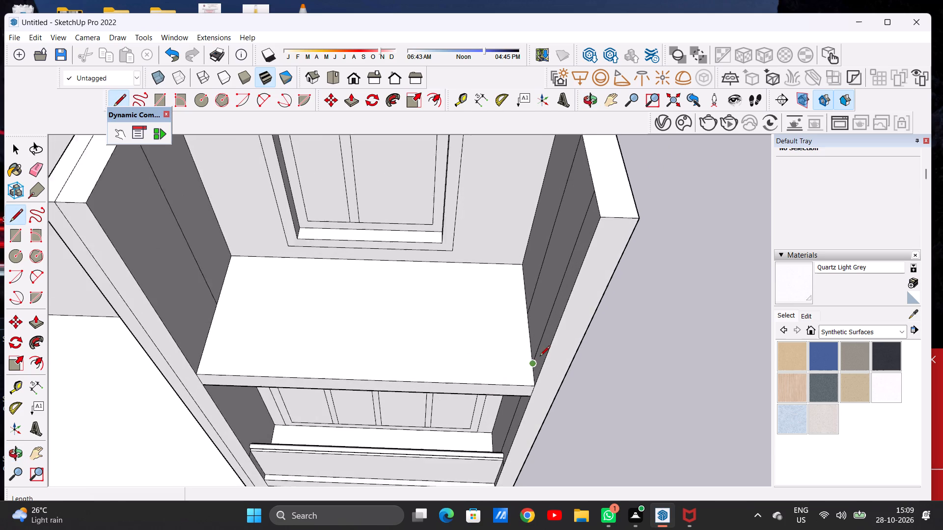
scroll(540, 357, "up", 2)
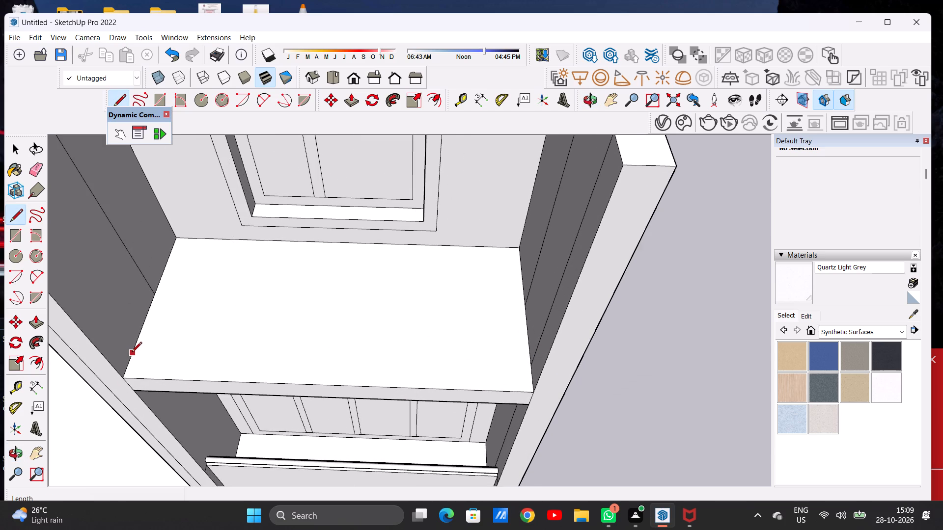
left_click(132, 353)
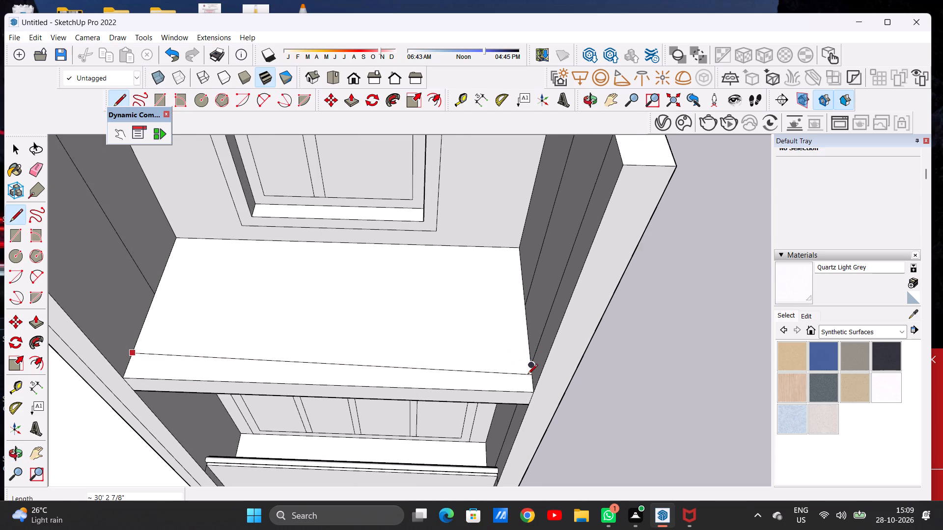
scroll(527, 375, "up", 8)
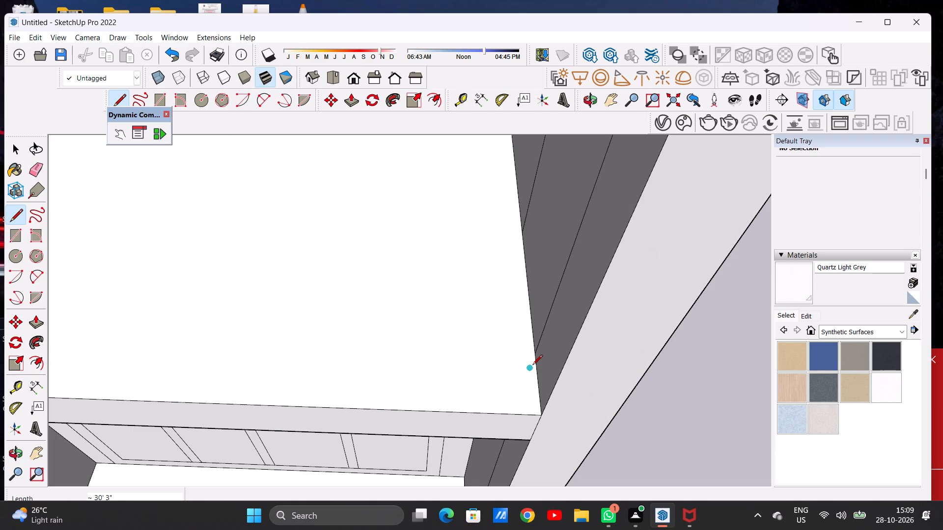
scroll(532, 366, "up", 1)
scroll(532, 365, "down", 1)
scroll(532, 365, "up", 3)
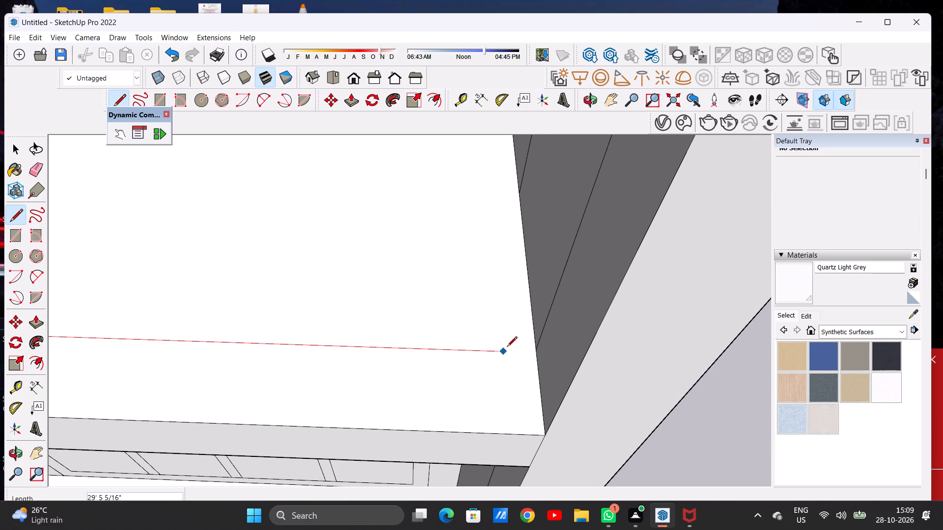
scroll(533, 359, "up", 4)
left_click(533, 359)
key("space")
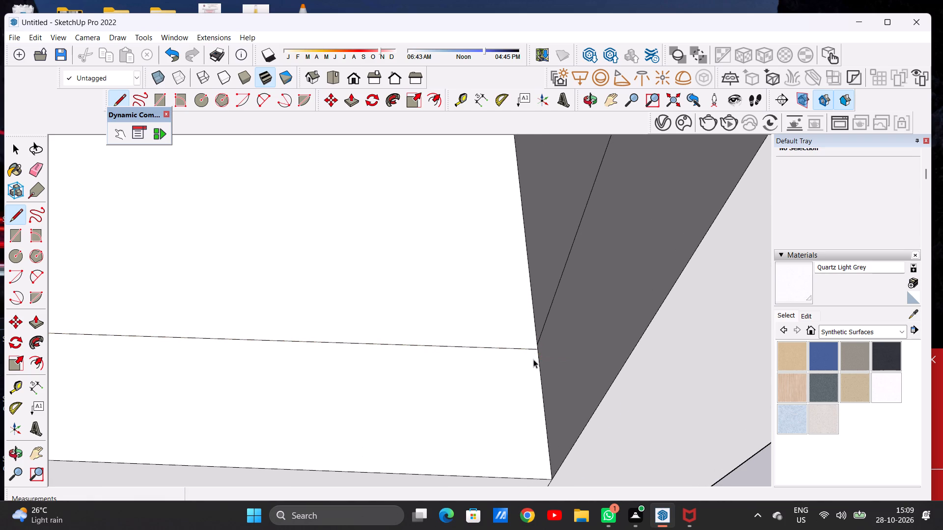
Draw a second line across the top-storey floor slab, between the first line and the slab's front edge, from side wall to side wall.
scroll(527, 341, "down", 5)
scroll(527, 341, "up", 1)
scroll(527, 341, "down", 20)
scroll(527, 341, "down", 2)
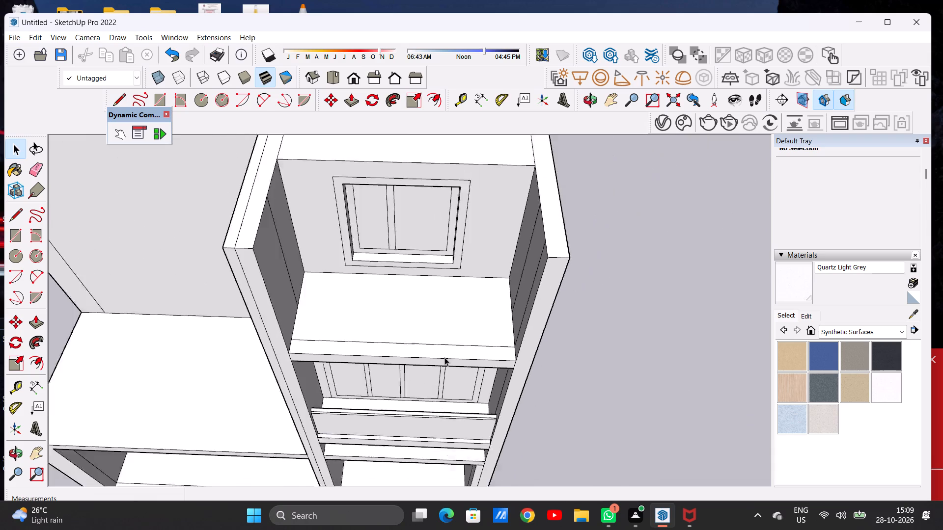
scroll(444, 357, "down", 1)
middle_click_drag(416, 350, 416, 364)
scroll(425, 368, "up", 7)
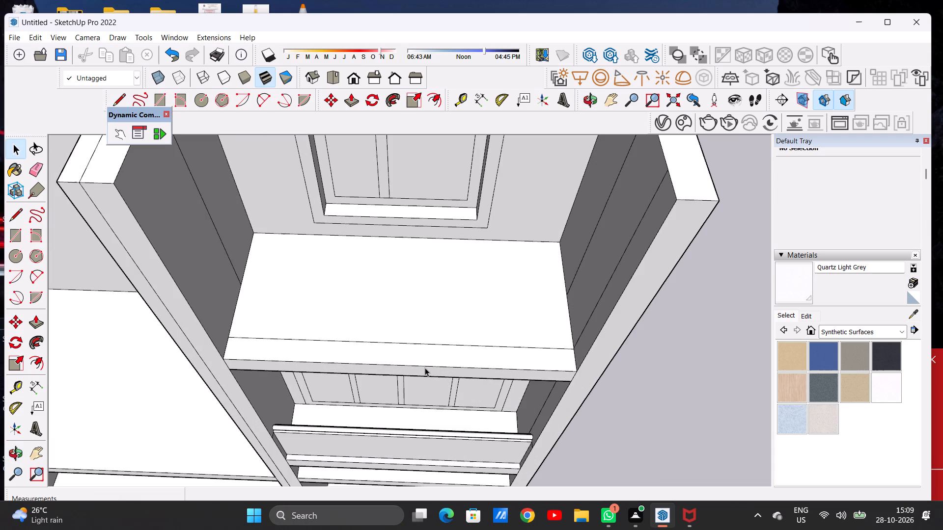
key("l")
scroll(425, 368, "up", 4)
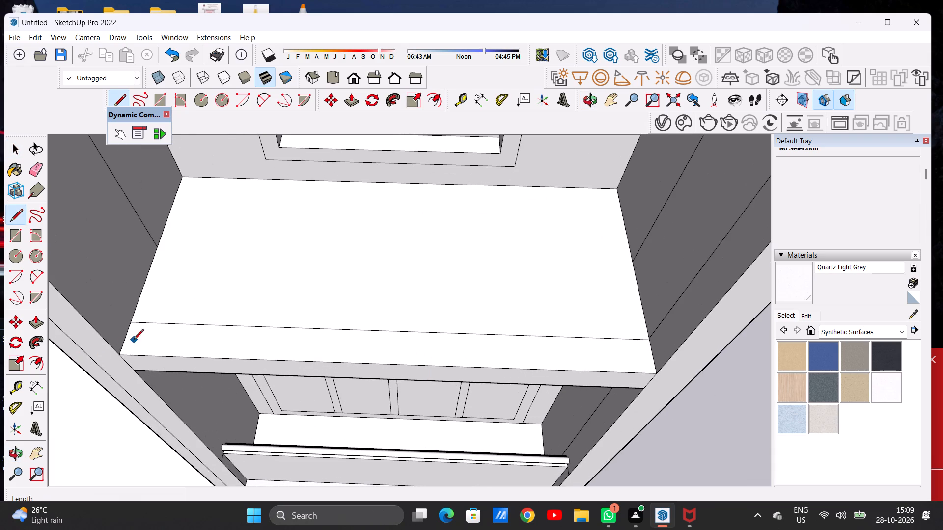
scroll(125, 344, "up", 6)
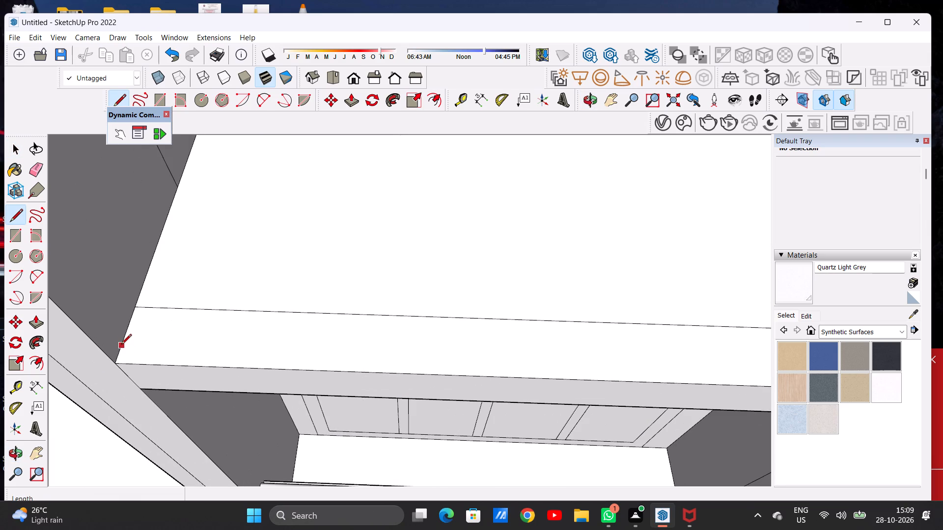
left_click(120, 344)
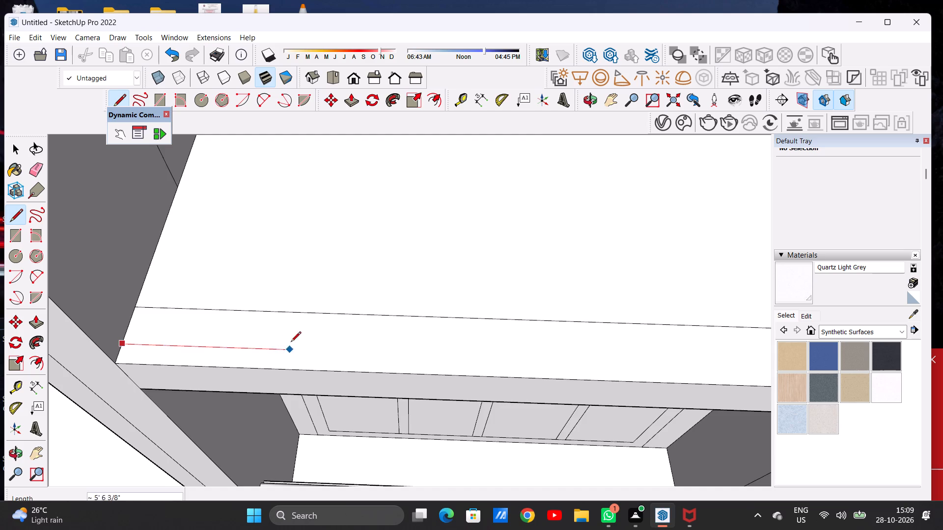
scroll(190, 349, "down", 13)
scroll(363, 343, "up", 8)
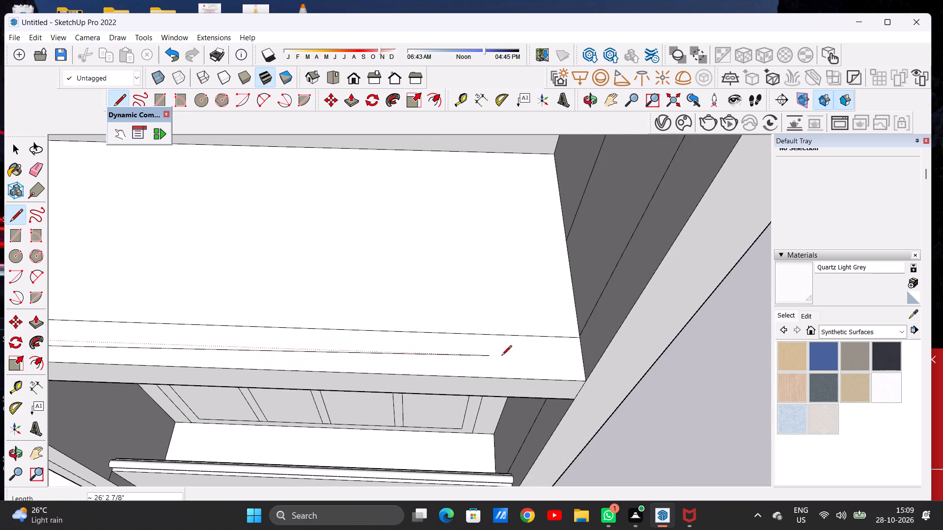
Finish the second line across the top-storey floor slab by ending it at the side wall.
left_click(583, 363)
key("space")
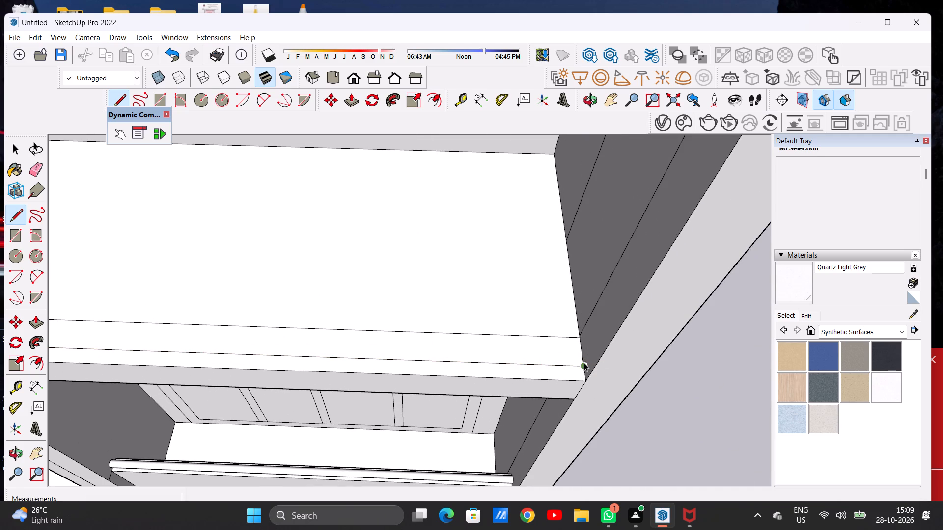
Push/Pull the narrow strip between the two lines on the top-storey slab up about 9' 3" as a parapet.
scroll(489, 374, "down", 18)
middle_click_drag(372, 406, 377, 376)
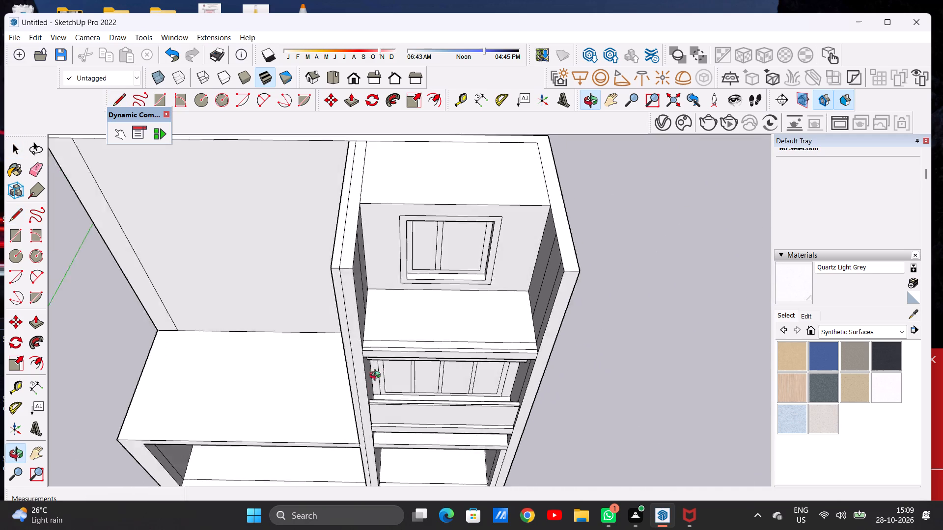
middle_click_drag(377, 376, 376, 352)
scroll(369, 326, "up", 5)
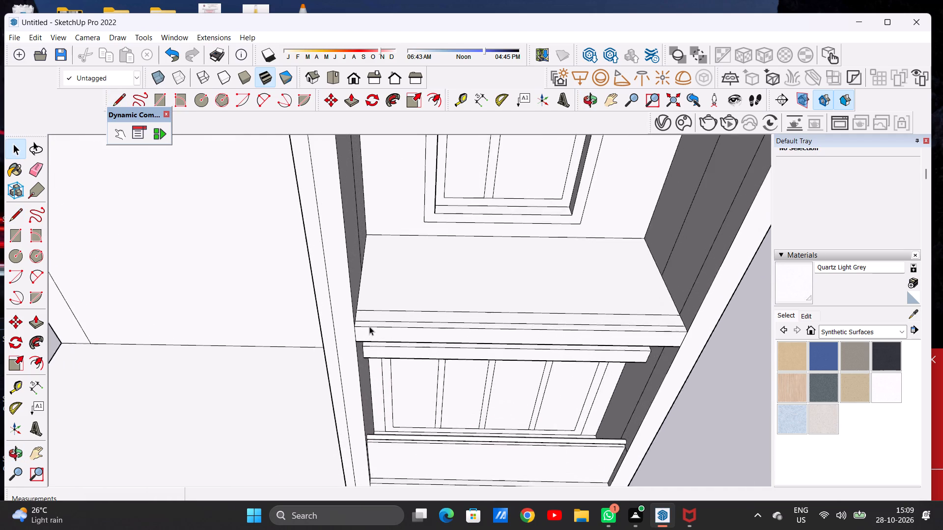
scroll(369, 326, "up", 6)
key("p")
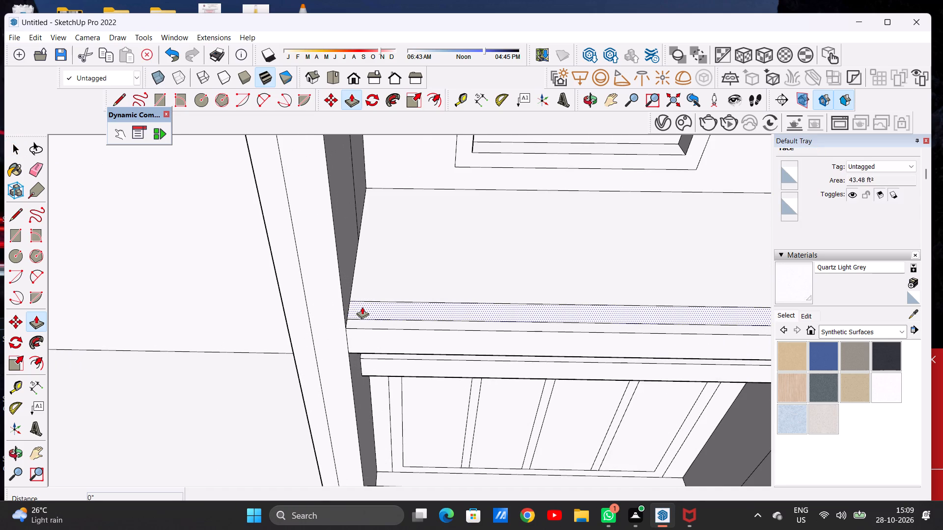
left_click(362, 307)
scroll(386, 274, "down", 2)
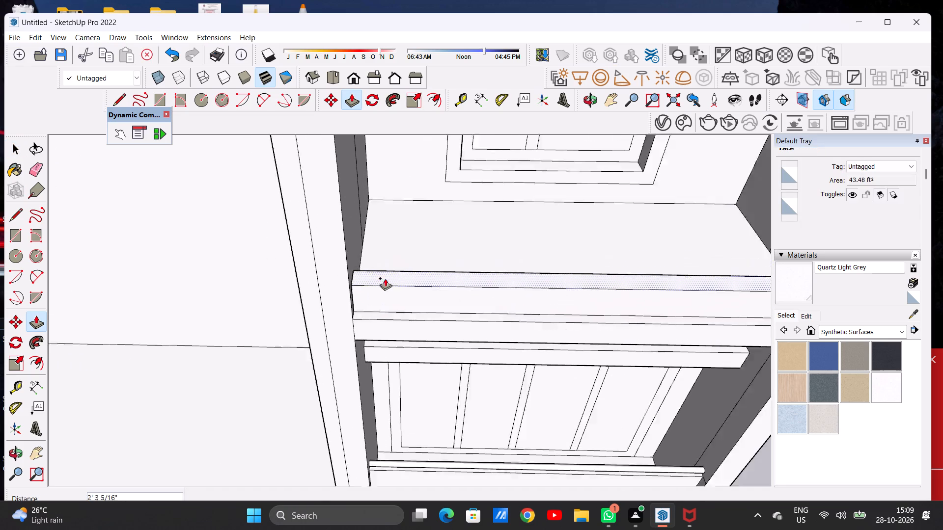
scroll(385, 278, "down", 13)
middle_click_drag(390, 260, 380, 209)
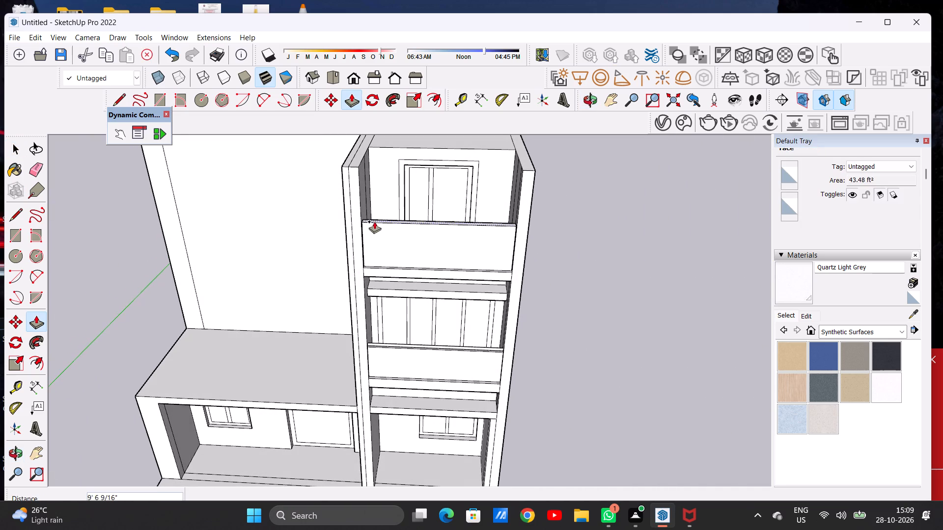
left_click(372, 222)
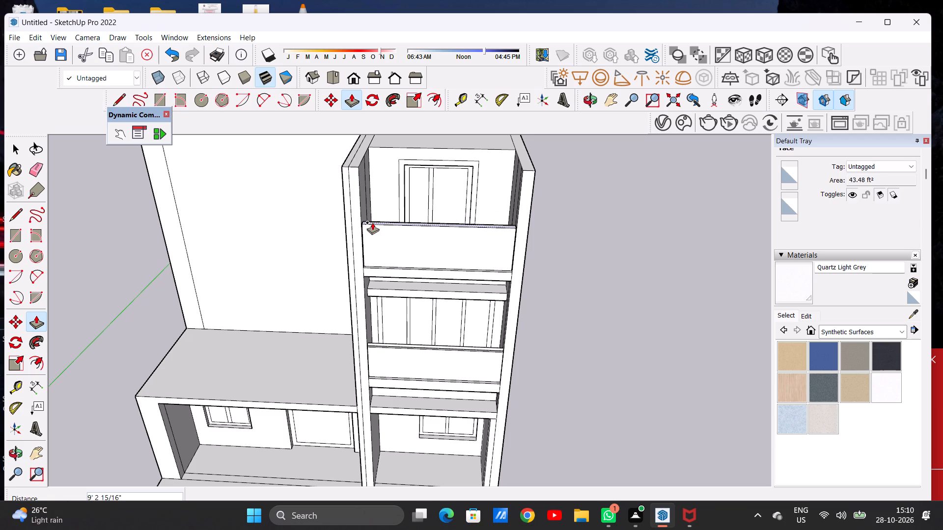
Lower the top face of the top-storey parapet slightly with Push/Pull.
key("space")
middle_click_drag(408, 279, 406, 221)
scroll(429, 295, "down", 7)
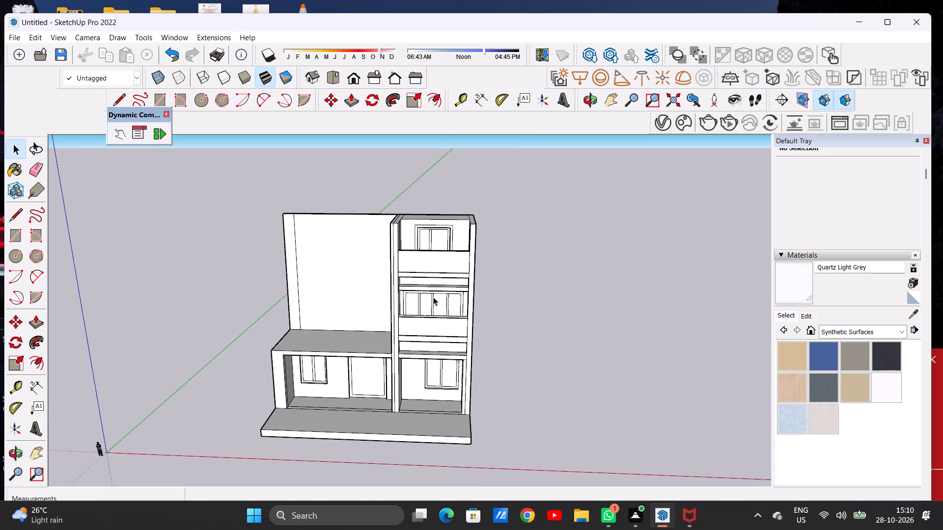
middle_click_drag(425, 236, 422, 213)
scroll(429, 263, "up", 3)
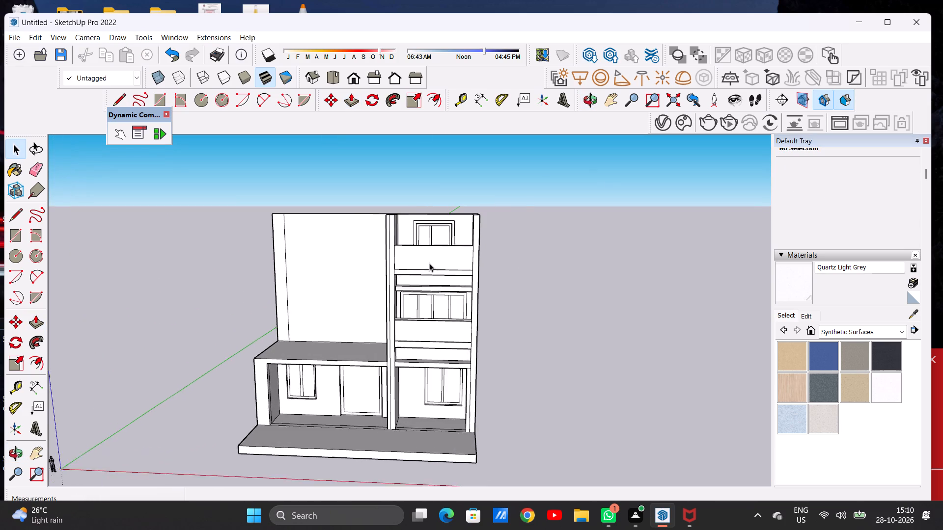
scroll(429, 263, "up", 5)
middle_click_drag(397, 254, 499, 290)
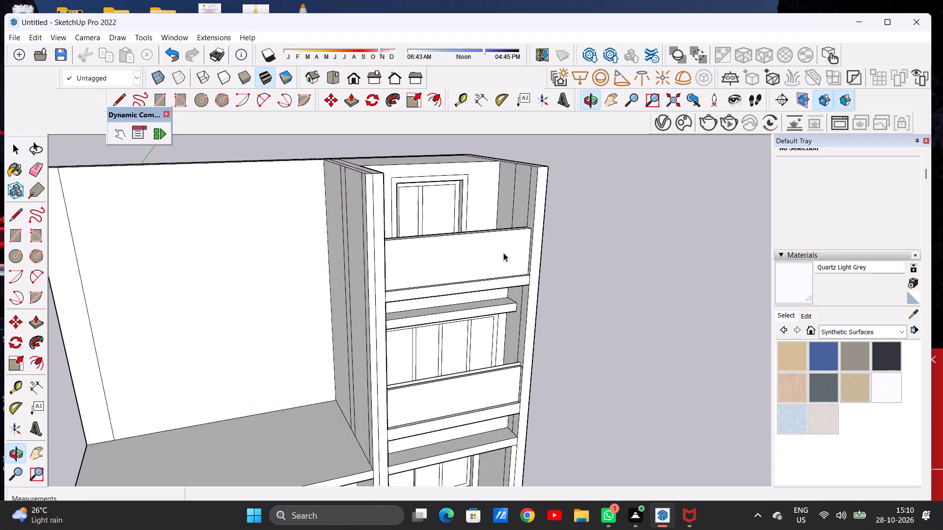
scroll(507, 225, "up", 7)
middle_click_drag(510, 235, 513, 281)
scroll(485, 265, "up", 1)
middle_click_drag(485, 265, 474, 308)
key("p")
scroll(561, 265, "up", 5)
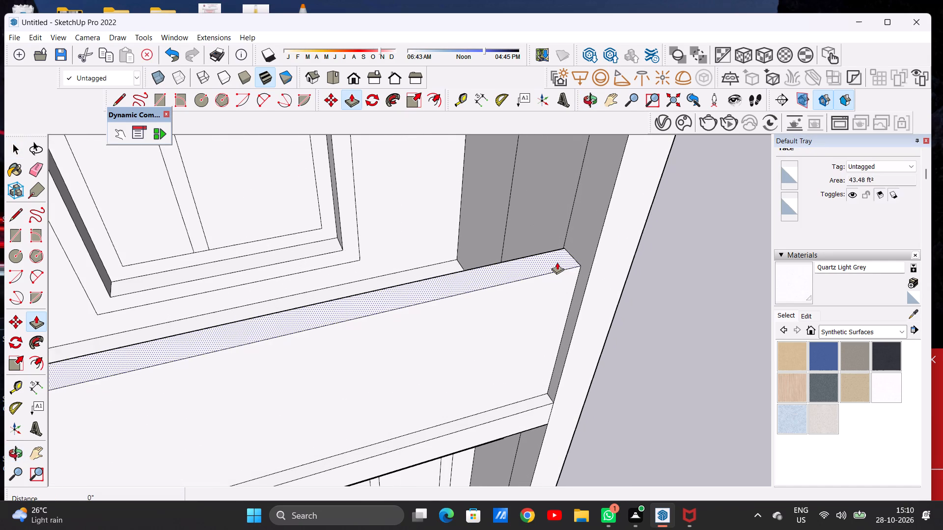
left_click(557, 262)
left_click(561, 272)
key("space")
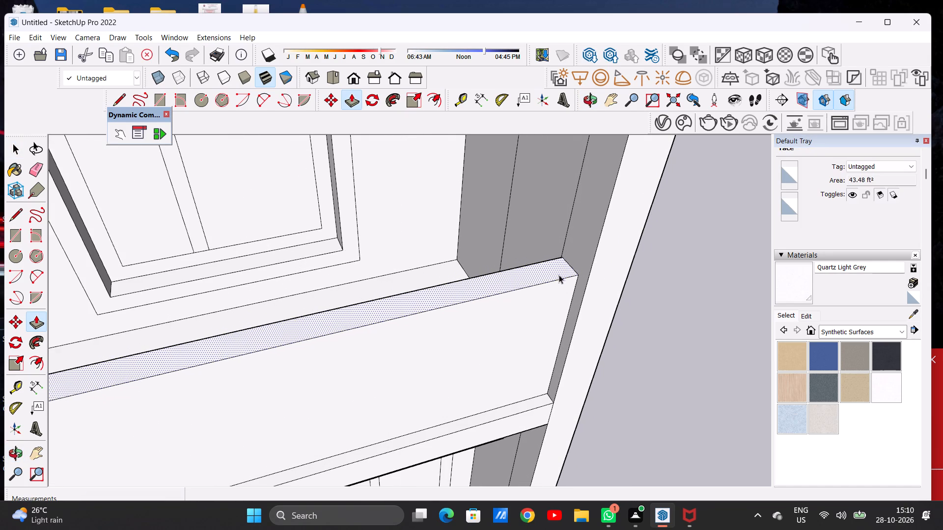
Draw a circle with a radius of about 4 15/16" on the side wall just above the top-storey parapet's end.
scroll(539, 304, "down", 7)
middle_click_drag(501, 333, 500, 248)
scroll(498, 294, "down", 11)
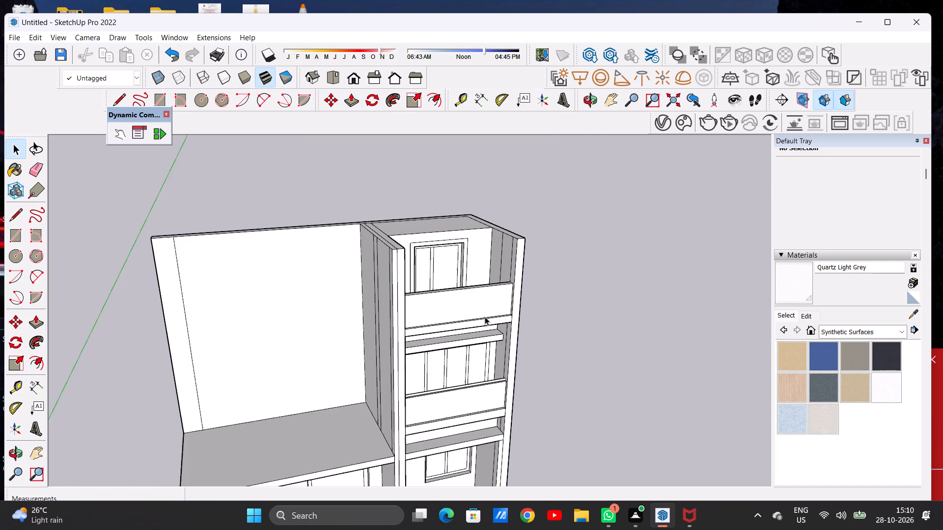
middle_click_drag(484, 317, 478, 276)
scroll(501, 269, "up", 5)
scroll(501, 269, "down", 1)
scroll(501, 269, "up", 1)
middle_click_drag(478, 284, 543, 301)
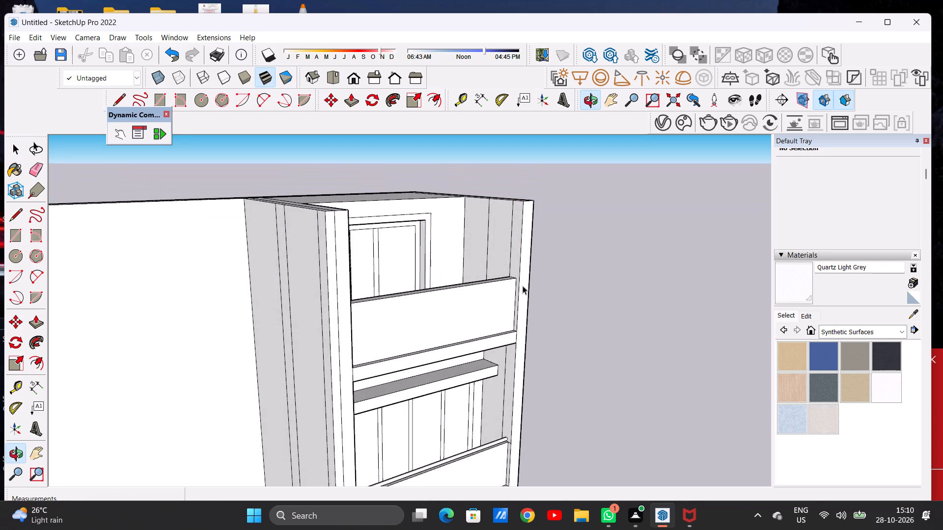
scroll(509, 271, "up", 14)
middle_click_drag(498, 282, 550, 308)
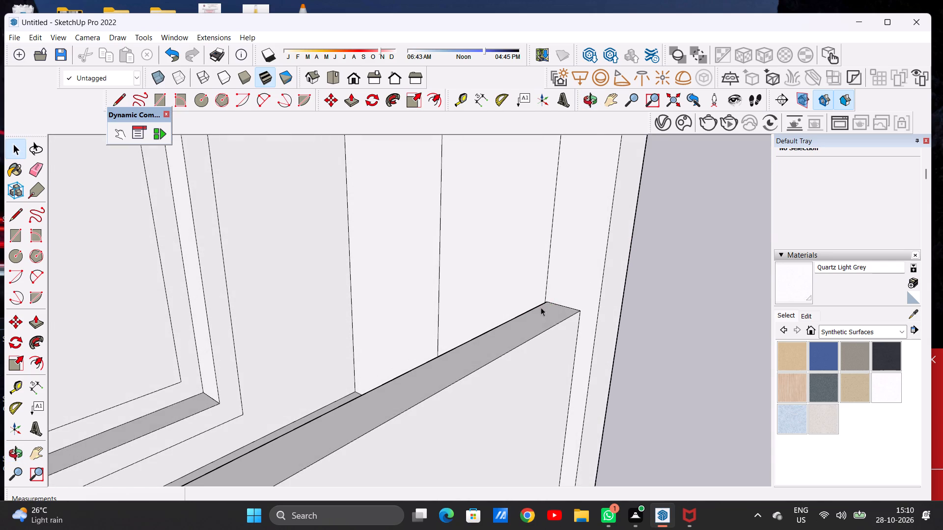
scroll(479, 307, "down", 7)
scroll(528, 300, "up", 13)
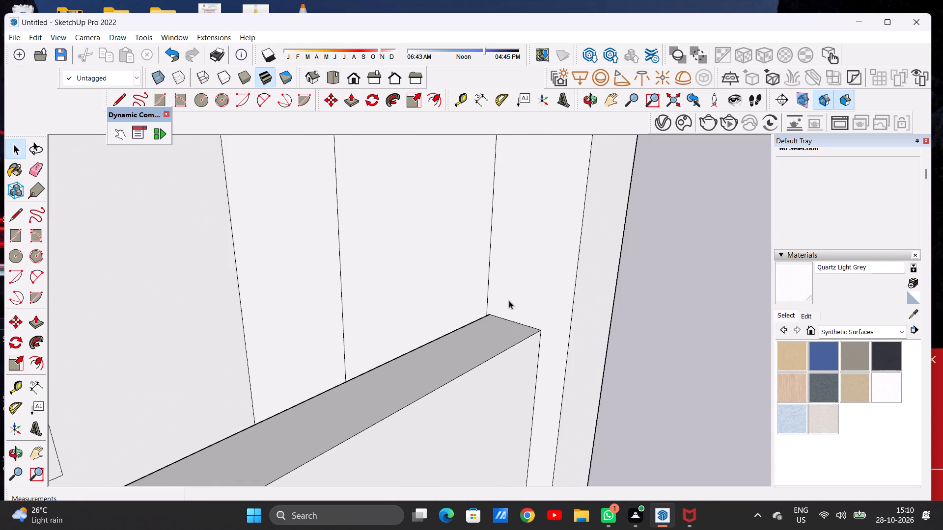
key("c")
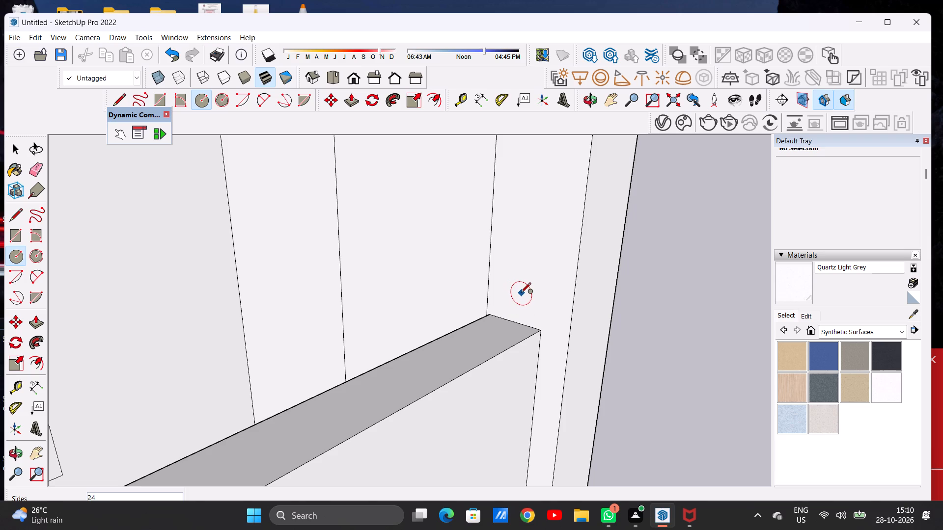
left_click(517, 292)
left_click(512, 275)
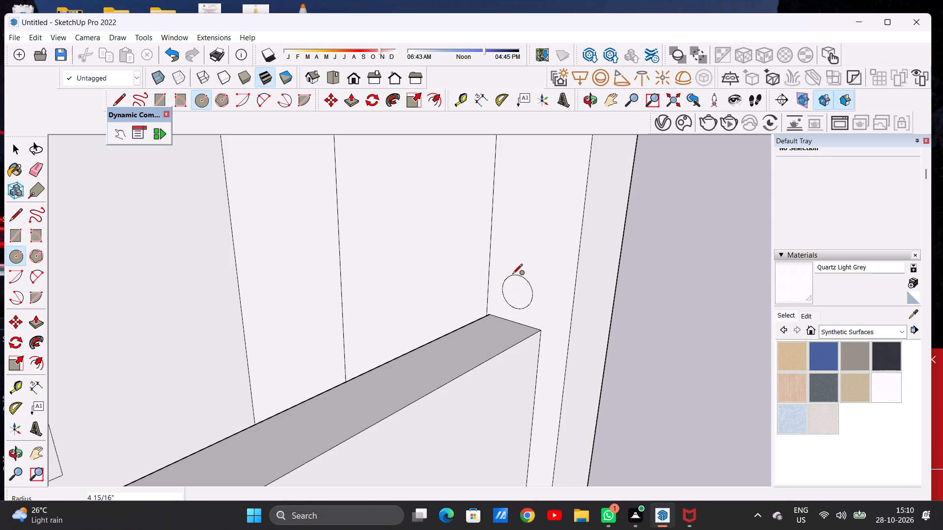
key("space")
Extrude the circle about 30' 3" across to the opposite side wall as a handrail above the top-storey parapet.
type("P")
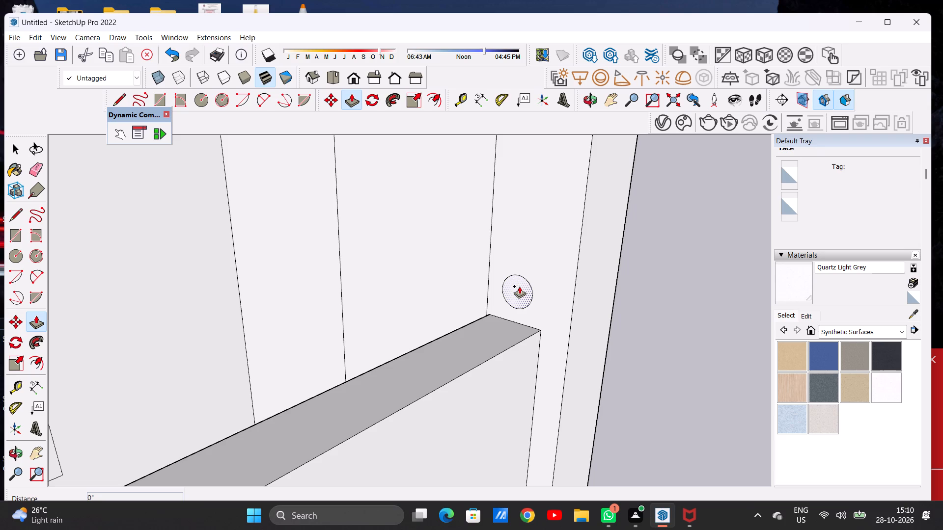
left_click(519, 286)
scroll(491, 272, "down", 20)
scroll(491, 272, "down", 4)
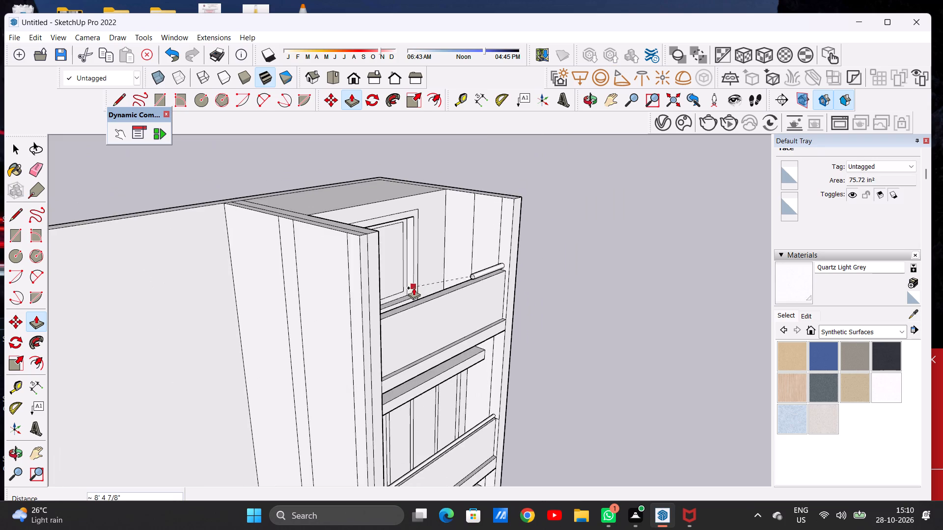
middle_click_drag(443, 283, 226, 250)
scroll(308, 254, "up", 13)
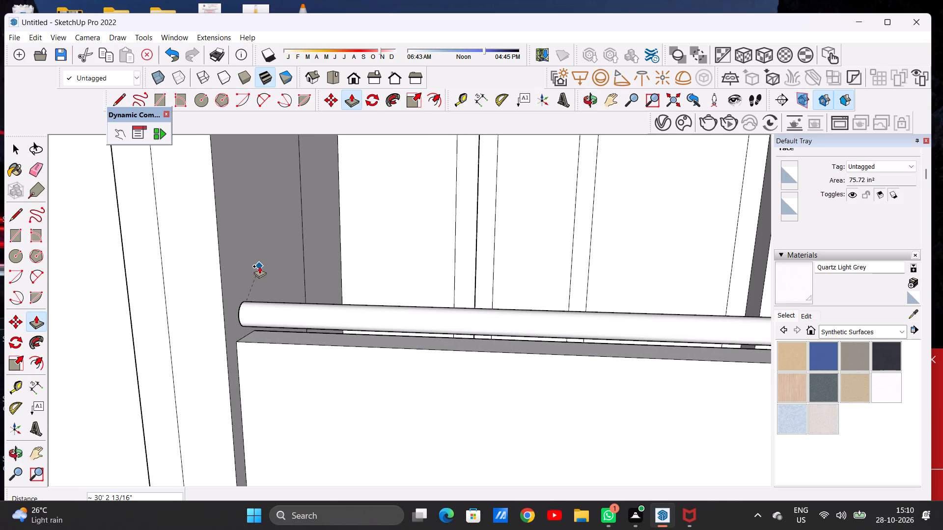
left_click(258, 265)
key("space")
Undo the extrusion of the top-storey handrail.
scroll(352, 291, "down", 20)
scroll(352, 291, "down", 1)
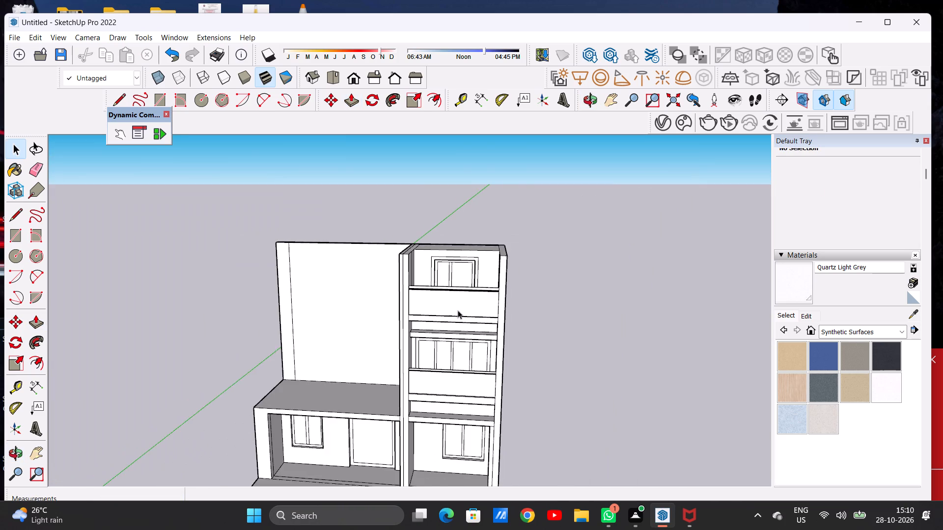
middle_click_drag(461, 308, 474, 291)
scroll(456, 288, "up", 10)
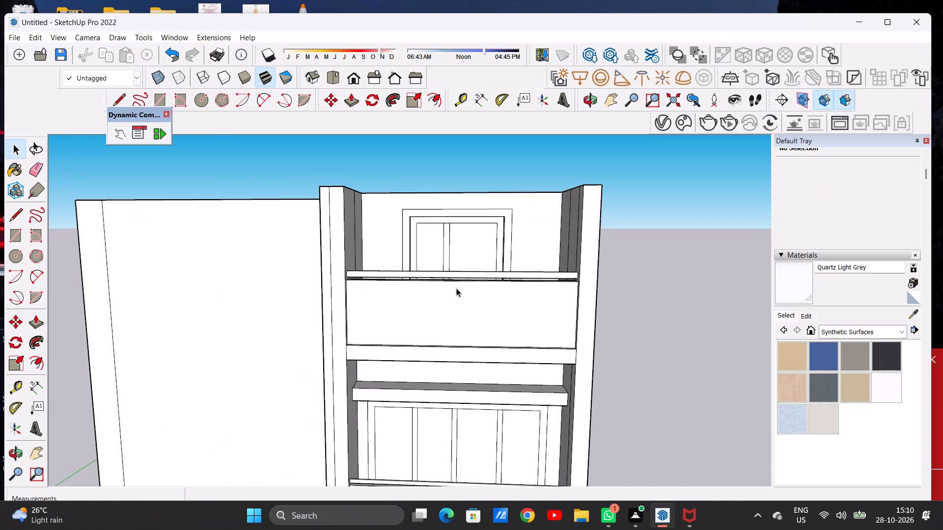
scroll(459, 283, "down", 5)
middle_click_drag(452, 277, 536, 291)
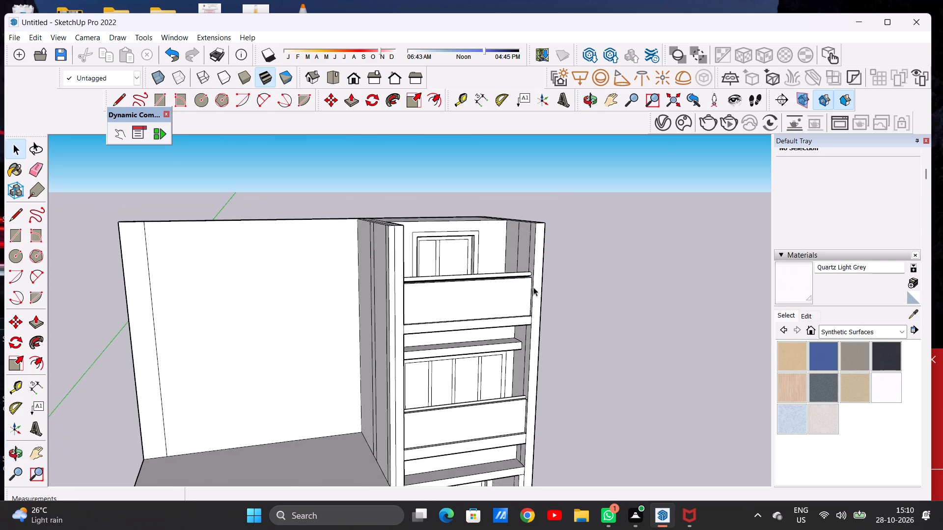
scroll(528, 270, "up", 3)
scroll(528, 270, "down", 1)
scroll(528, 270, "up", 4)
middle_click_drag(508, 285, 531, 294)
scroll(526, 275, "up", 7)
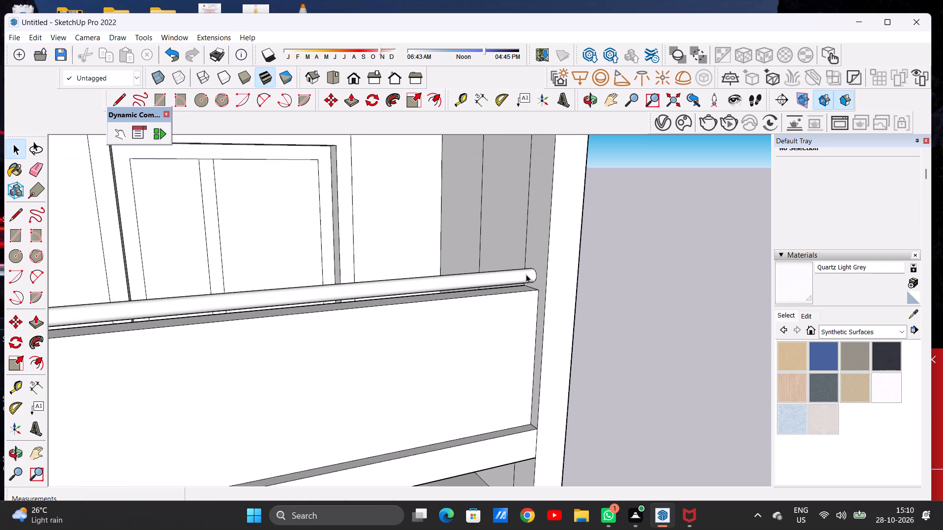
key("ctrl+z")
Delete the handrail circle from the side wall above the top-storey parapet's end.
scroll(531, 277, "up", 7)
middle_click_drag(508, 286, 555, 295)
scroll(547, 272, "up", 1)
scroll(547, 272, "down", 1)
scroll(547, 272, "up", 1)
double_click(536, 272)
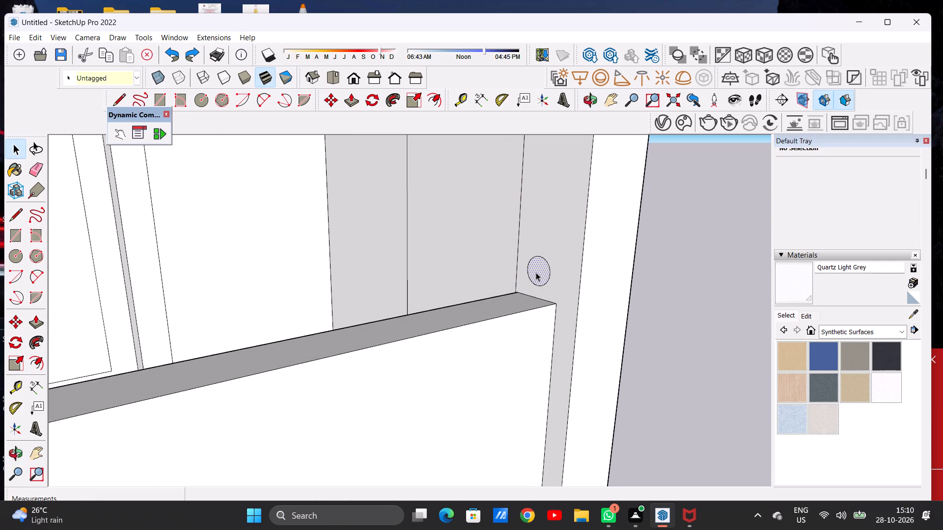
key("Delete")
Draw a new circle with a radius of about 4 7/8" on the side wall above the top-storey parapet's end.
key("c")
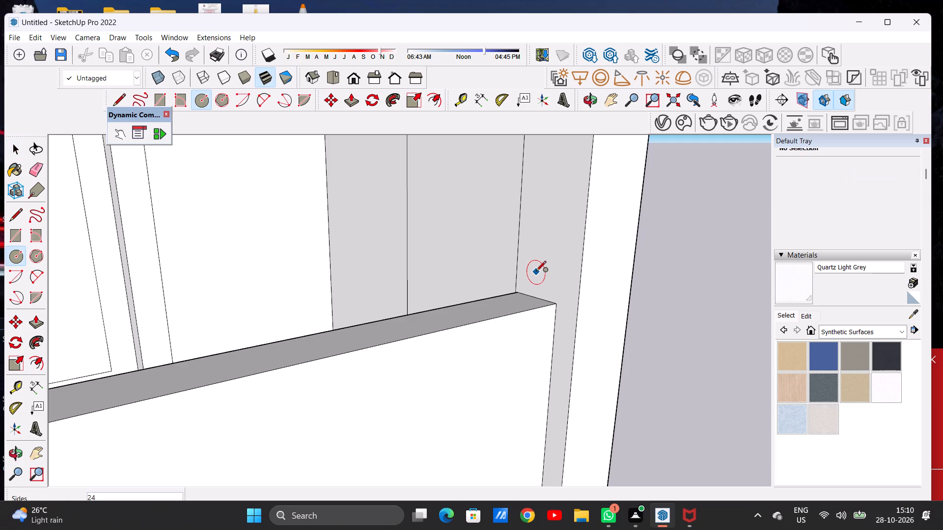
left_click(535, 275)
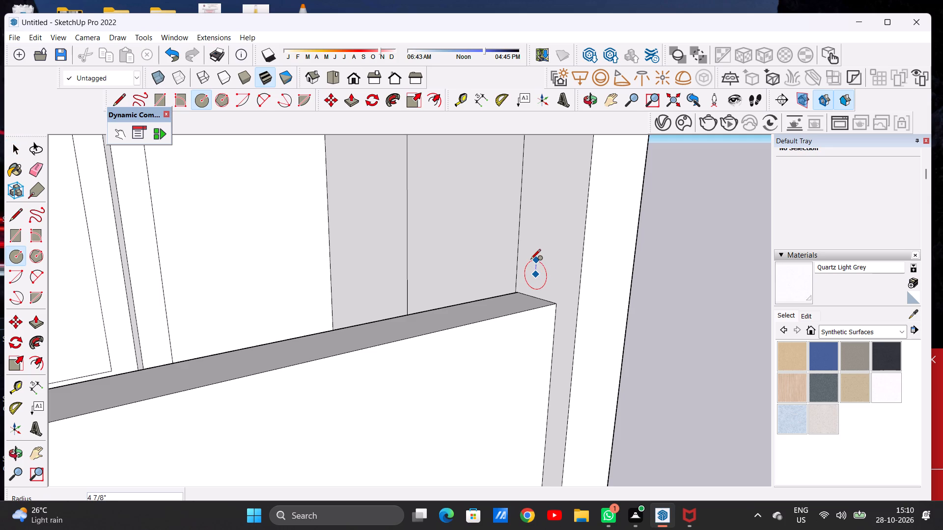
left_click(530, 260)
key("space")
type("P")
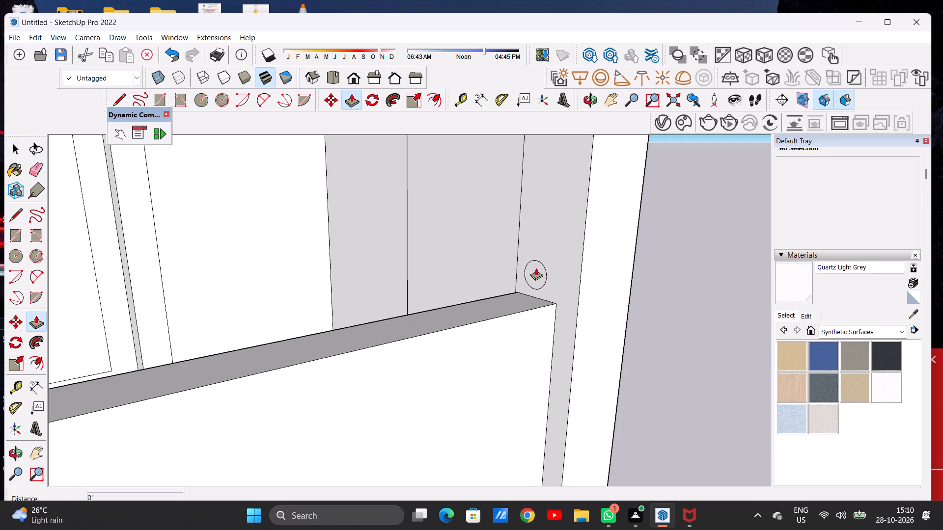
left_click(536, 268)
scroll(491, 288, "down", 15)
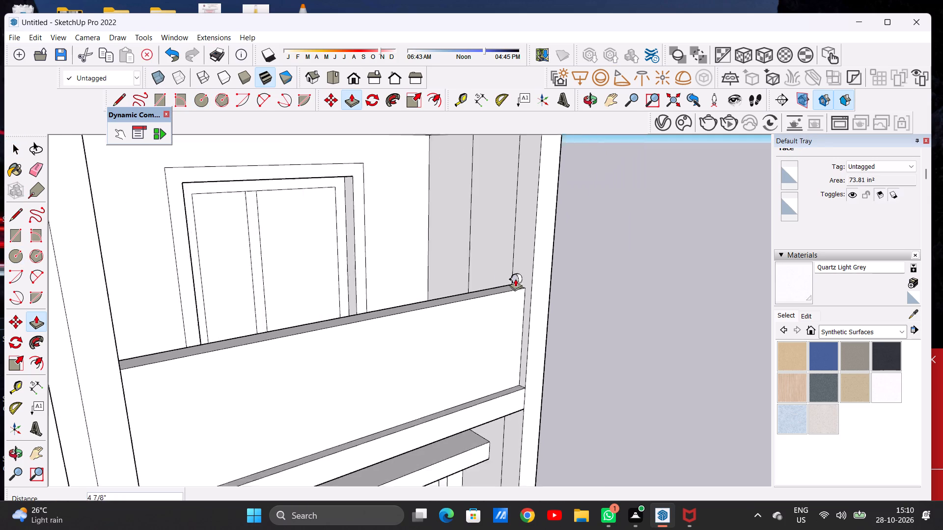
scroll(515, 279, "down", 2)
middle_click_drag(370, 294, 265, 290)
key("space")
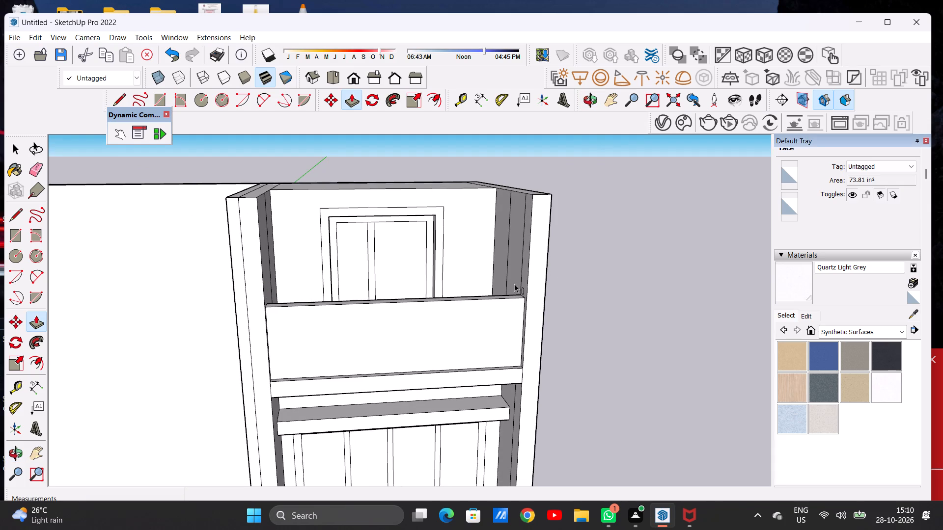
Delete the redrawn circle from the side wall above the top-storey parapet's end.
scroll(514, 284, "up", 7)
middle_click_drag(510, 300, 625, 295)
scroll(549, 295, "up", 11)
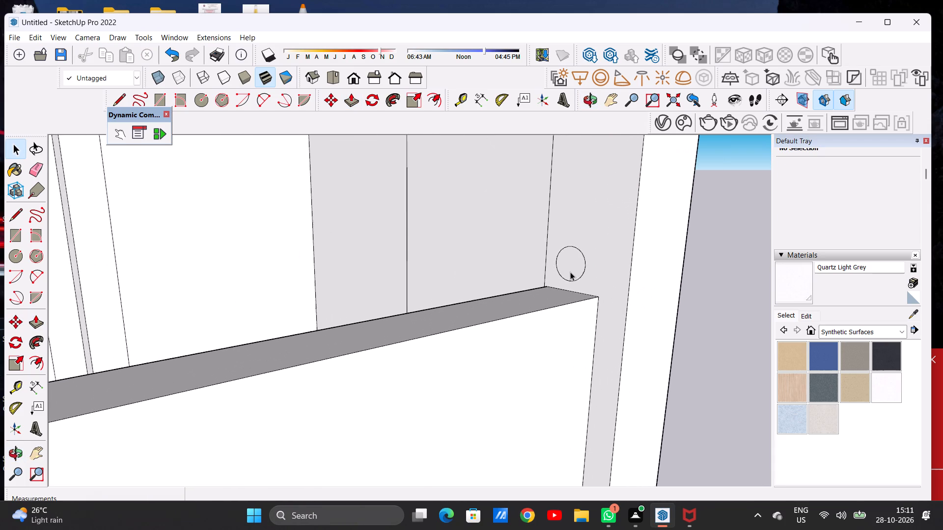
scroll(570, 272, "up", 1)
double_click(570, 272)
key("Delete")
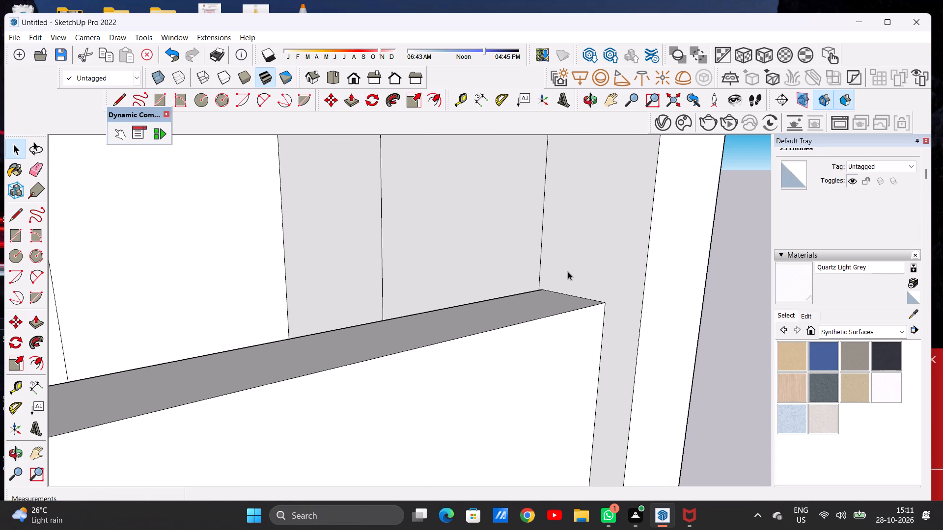
Draw a circle with a radius of about 3 1/8" on the side wall just above the top-storey parapet's end.
key("c")
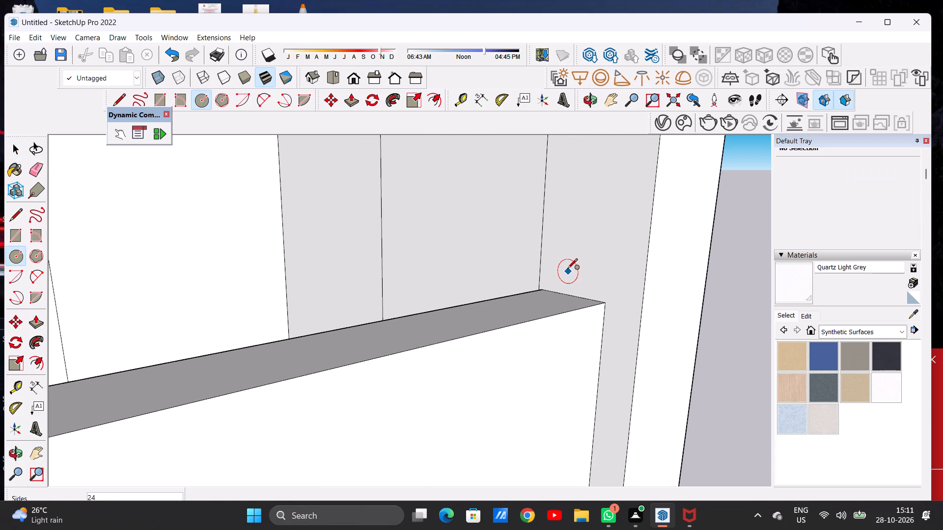
left_click(567, 269)
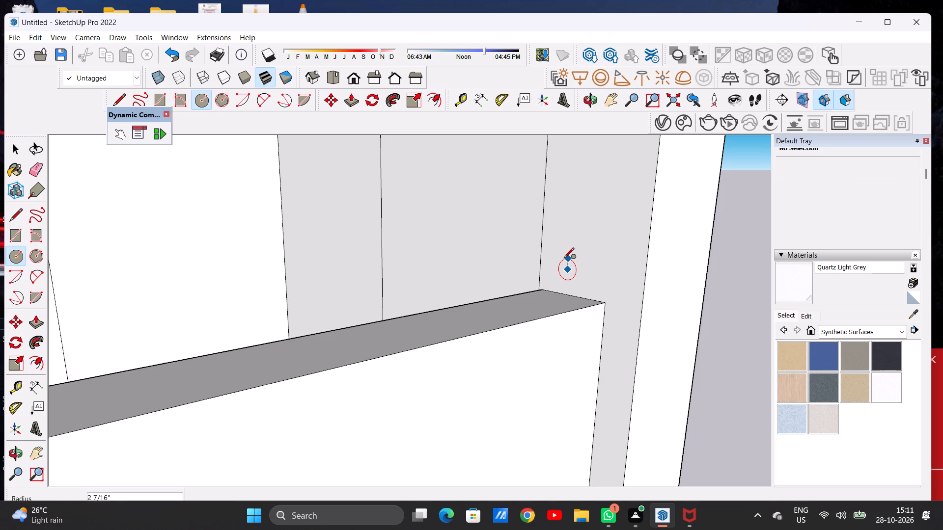
left_click(564, 256)
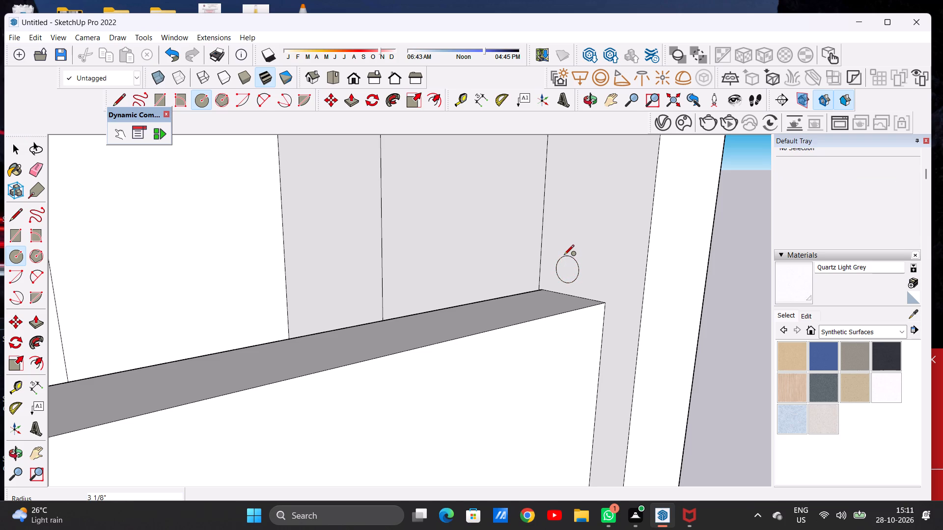
key("space")
Extrude the circle about 30' 2 13/16" along the top-storey parapet to the opposite side wall as a handrail.
type("P")
left_click(568, 265)
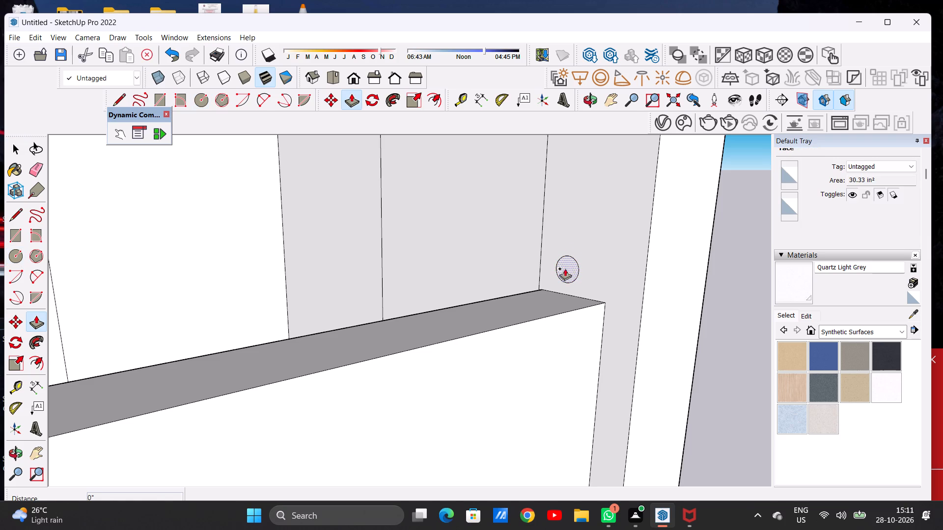
scroll(496, 292, "down", 20)
scroll(496, 292, "down", 2)
middle_click_drag(426, 298, 284, 291)
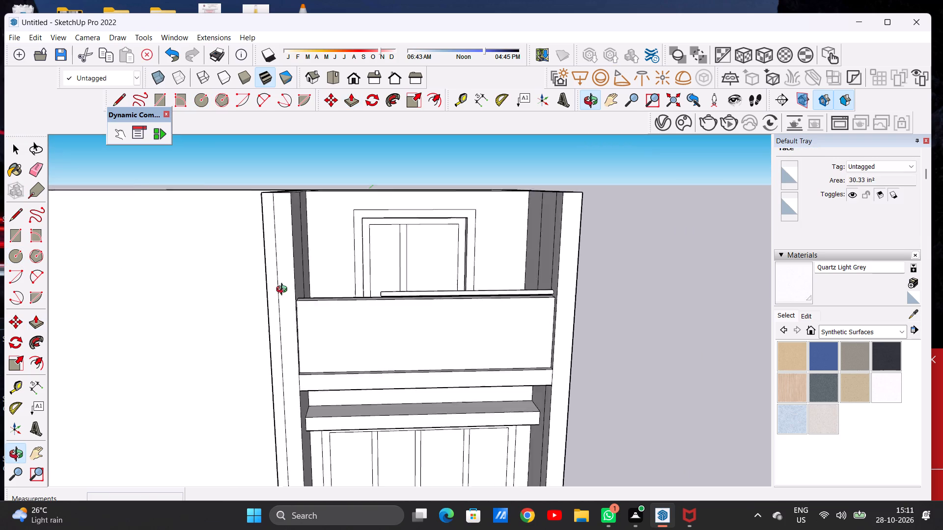
middle_click_drag(284, 291, 276, 289)
scroll(319, 287, "up", 14)
left_click(194, 268)
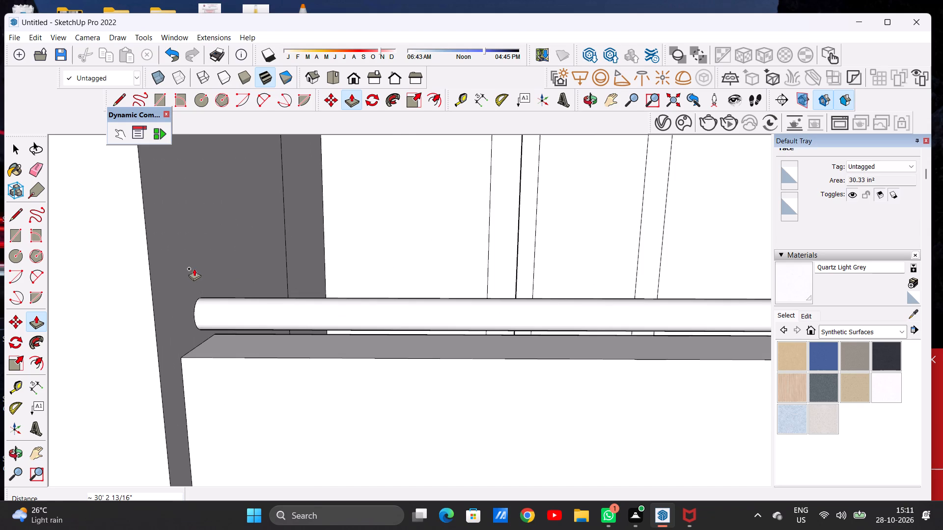
key("space")
Examine the top-storey handrail and the whole facade from near and far for parts still missing.
scroll(333, 295, "down", 20)
scroll(333, 295, "down", 5)
middle_click_drag(435, 315, 431, 302)
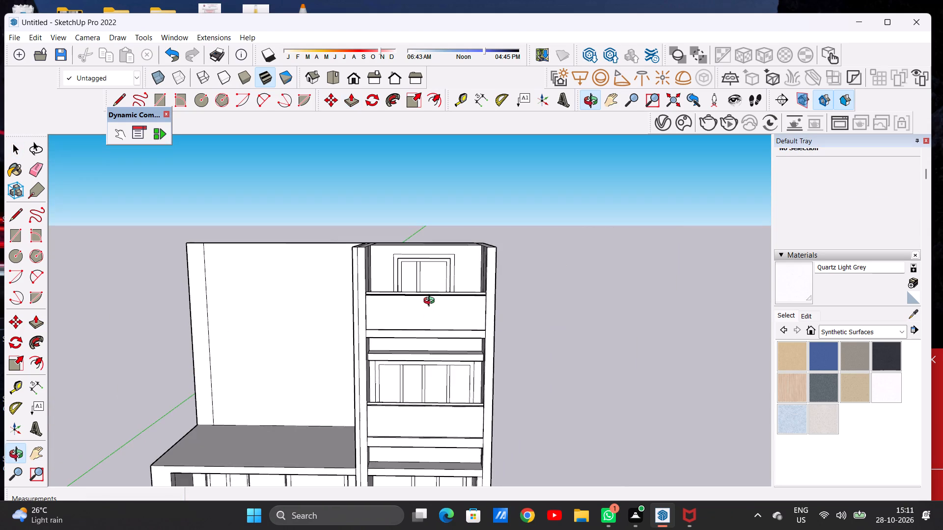
middle_click_drag(431, 302, 436, 299)
scroll(443, 292, "up", 4)
scroll(443, 292, "down", 1)
scroll(443, 292, "up", 11)
scroll(494, 298, "down", 7)
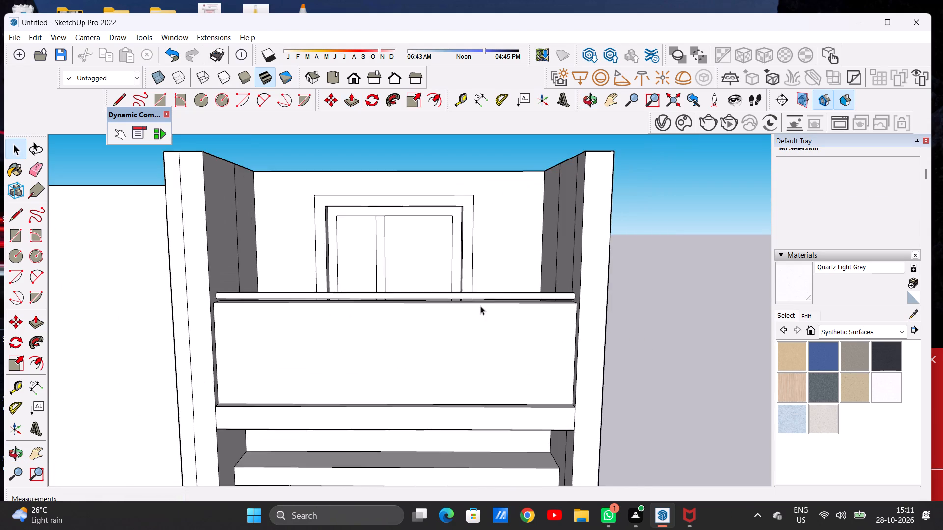
scroll(480, 306, "down", 15)
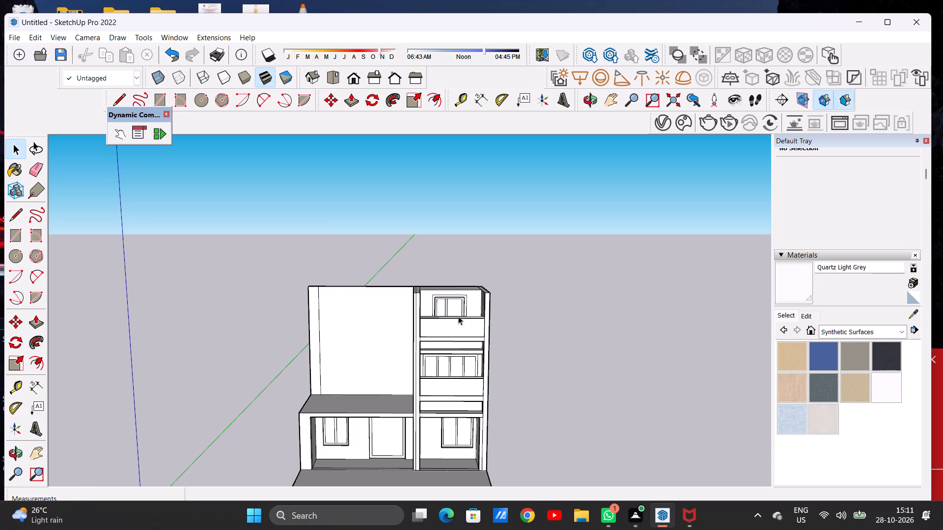
scroll(459, 321, "down", 4)
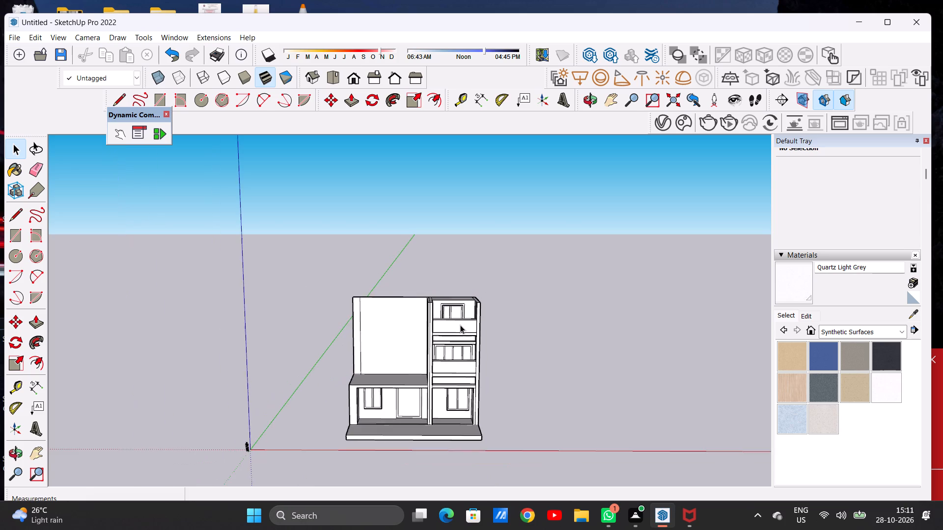
scroll(458, 325, "down", 5)
scroll(462, 341, "up", 7)
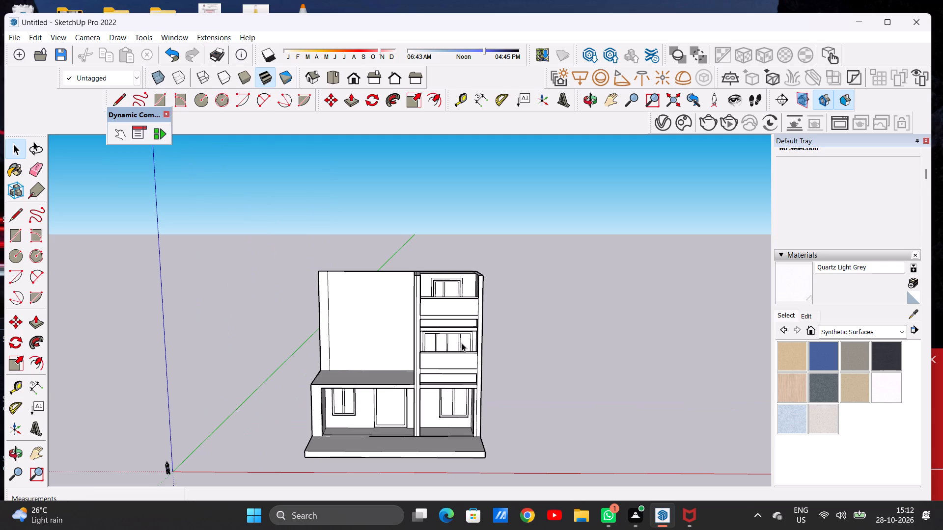
scroll(459, 319, "down", 8)
scroll(458, 325, "up", 7)
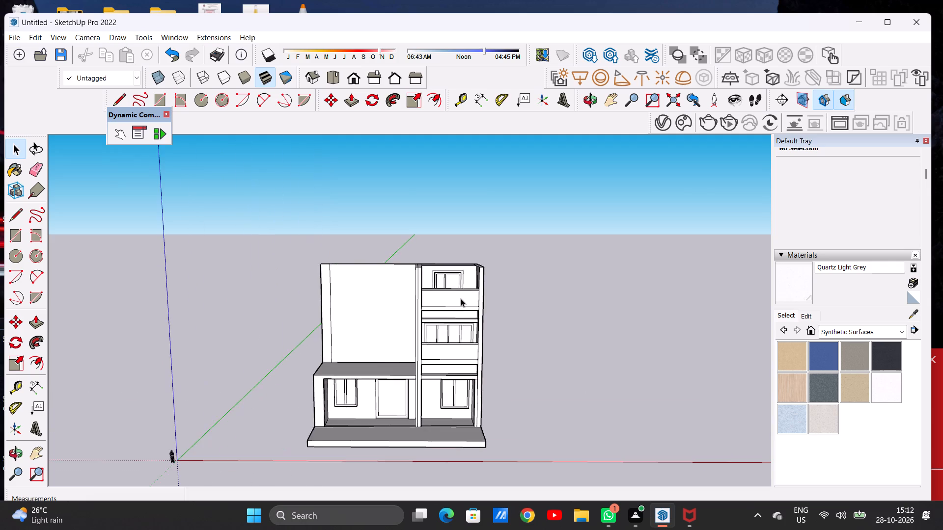
scroll(461, 297, "up", 7)
middle_click_drag(444, 289, 439, 306)
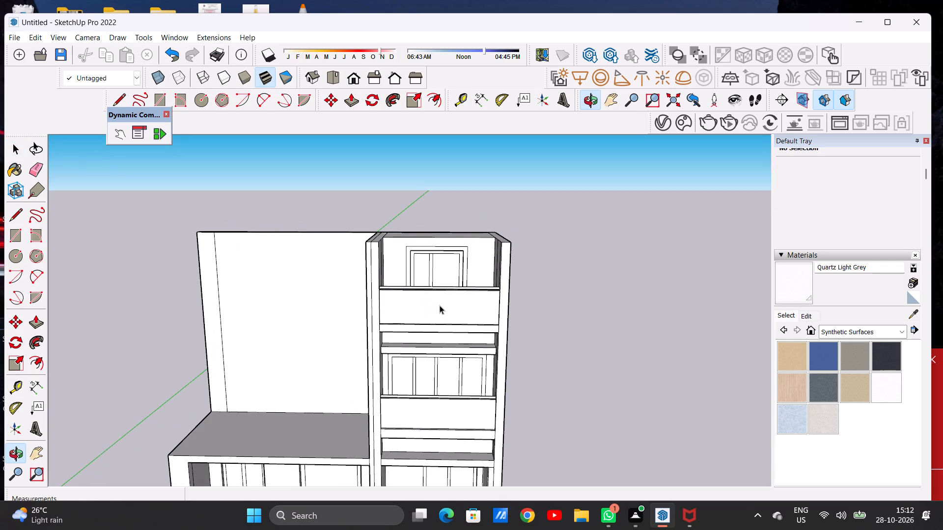
scroll(449, 256, "down", 7)
middle_click_drag(445, 329, 443, 312)
scroll(443, 318, "up", 1)
scroll(444, 321, "down", 1)
scroll(444, 322, "up", 5)
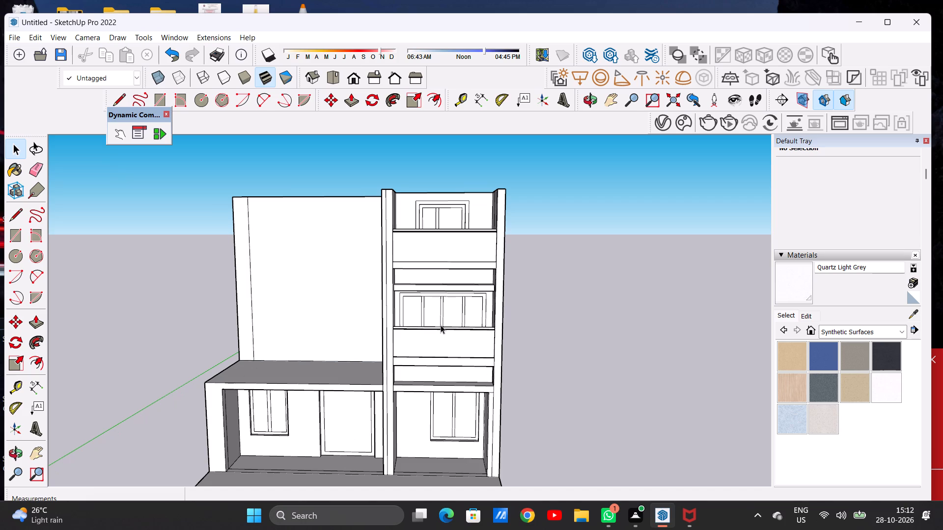
scroll(440, 329, "down", 6)
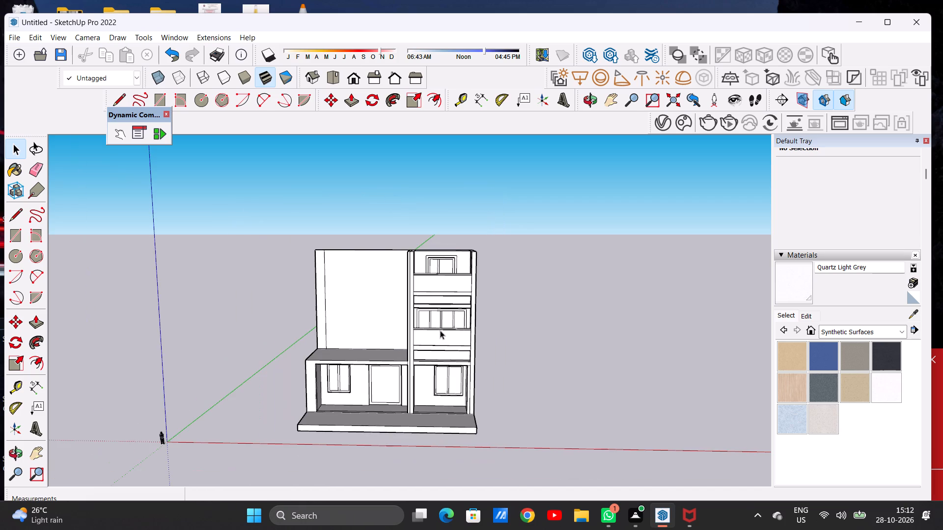
scroll(455, 269, "up", 10)
scroll(455, 324, "down", 4)
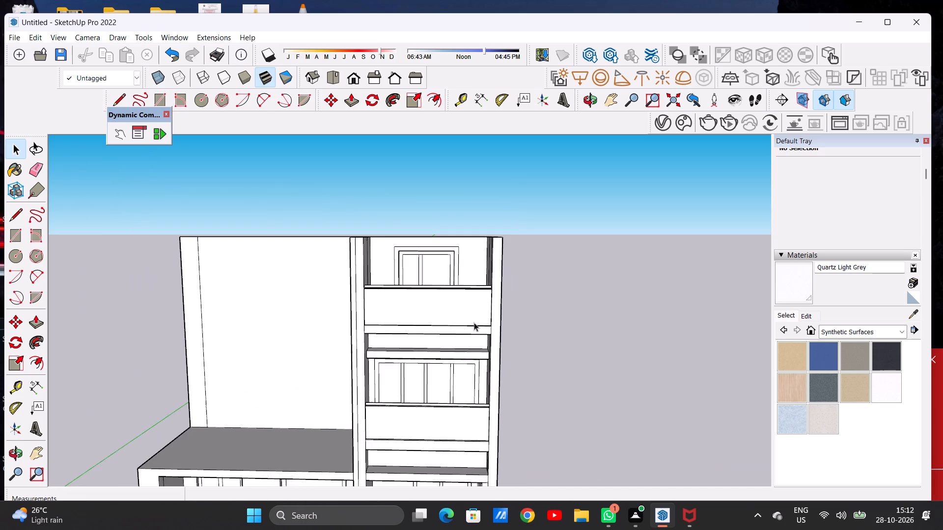
scroll(475, 322, "down", 3)
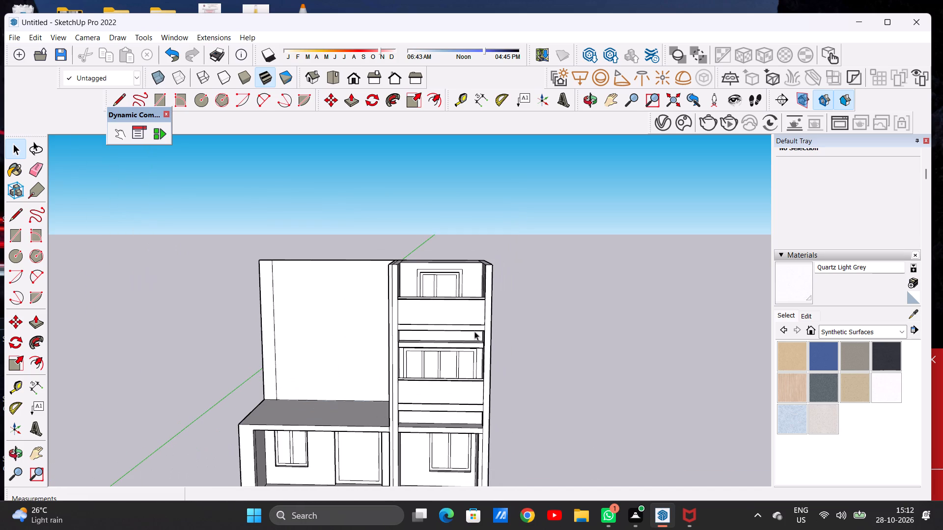
scroll(477, 360, "down", 5)
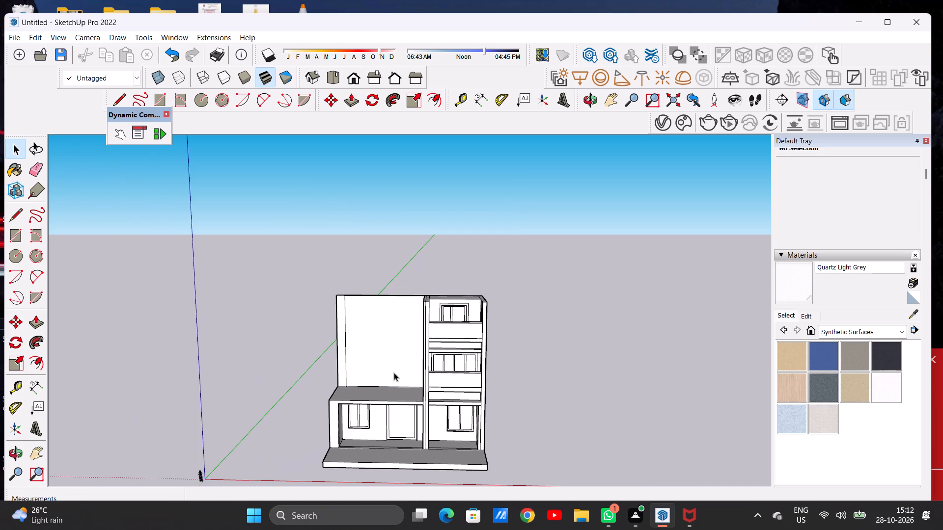
scroll(458, 351, "down", 7)
scroll(434, 363, "up", 8)
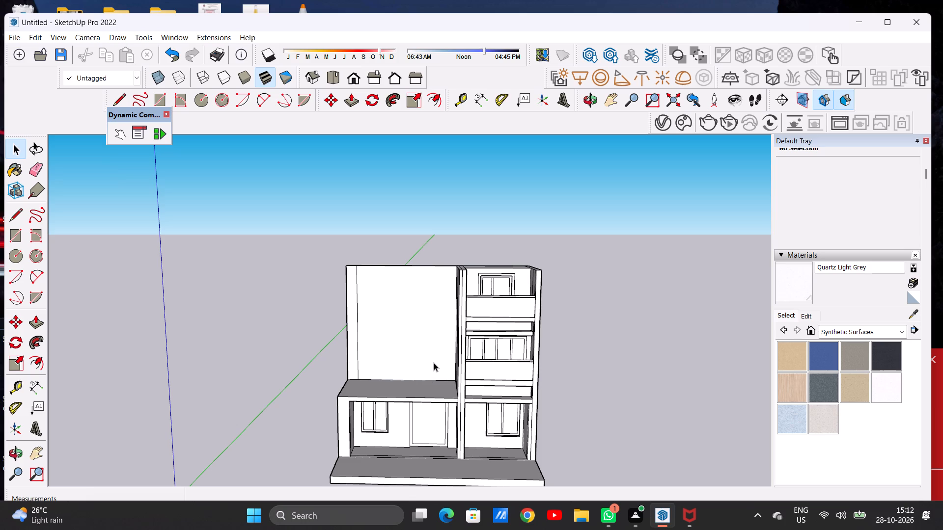
scroll(414, 361, "up", 6)
scroll(423, 323, "down", 4)
scroll(423, 323, "up", 1)
scroll(423, 323, "down", 7)
Draw a line about 30' 8 3/4" long across the porch roof from the back wall's inner vertical edge to the front edge.
middle_click_drag(382, 312, 426, 334)
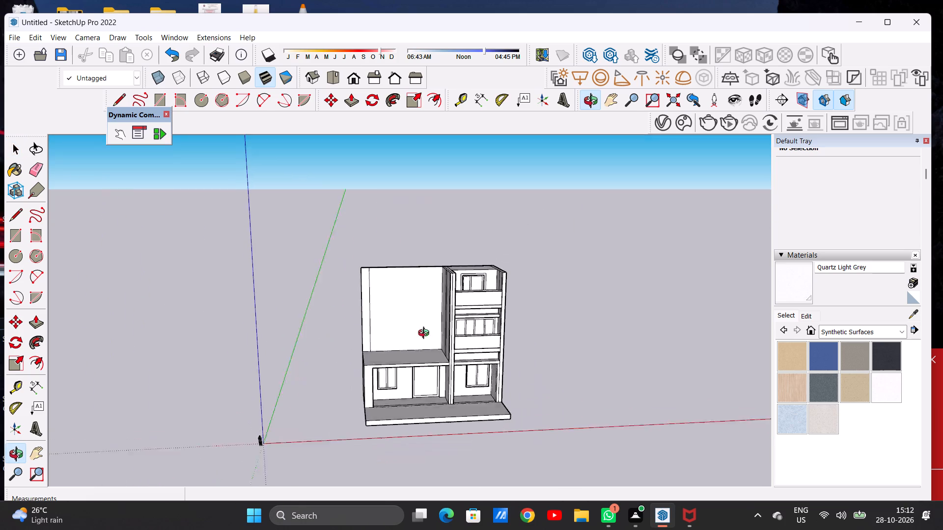
middle_click_drag(426, 334, 422, 390)
scroll(396, 355, "up", 5)
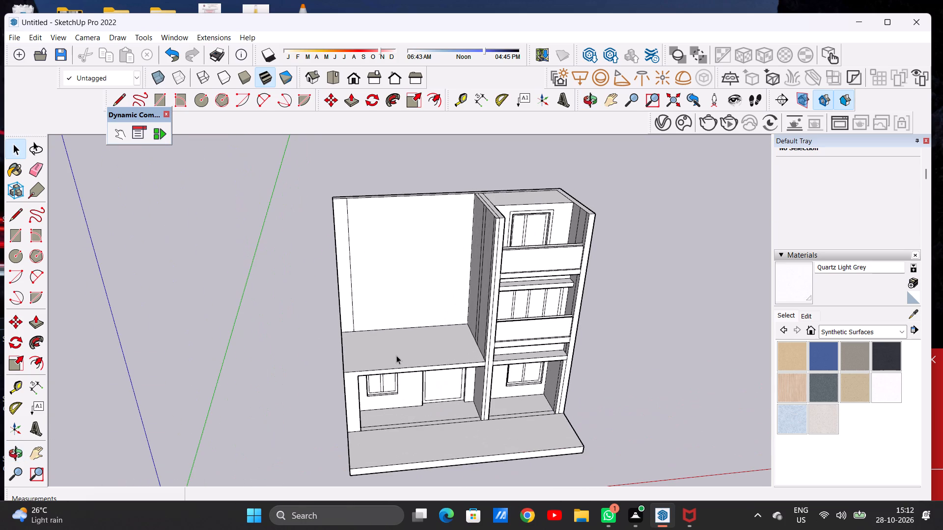
scroll(299, 354, "down", 4)
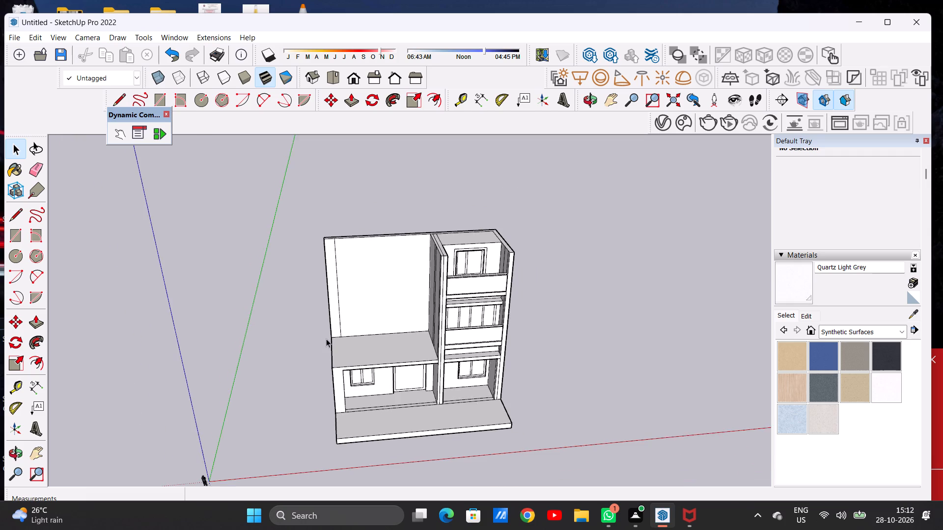
middle_click_drag(326, 339, 243, 371)
scroll(367, 316, "up", 11)
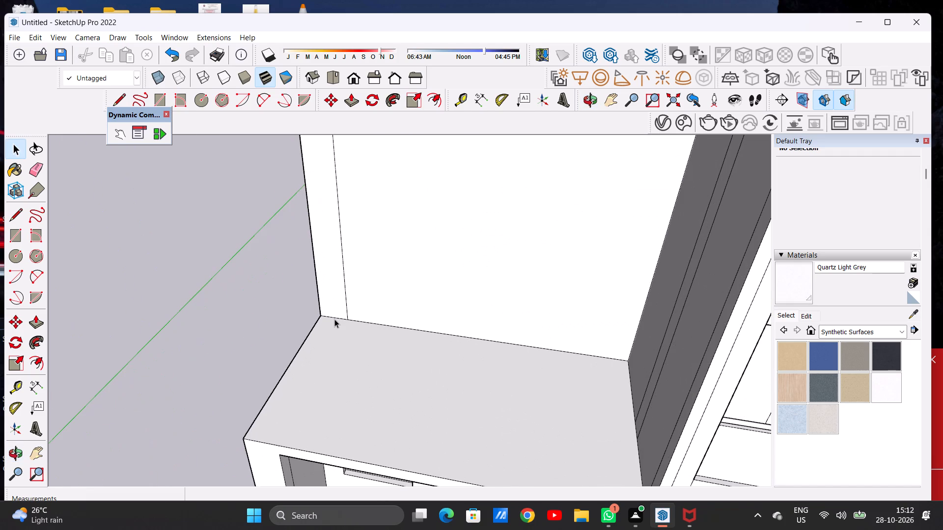
key("l")
left_click(349, 319)
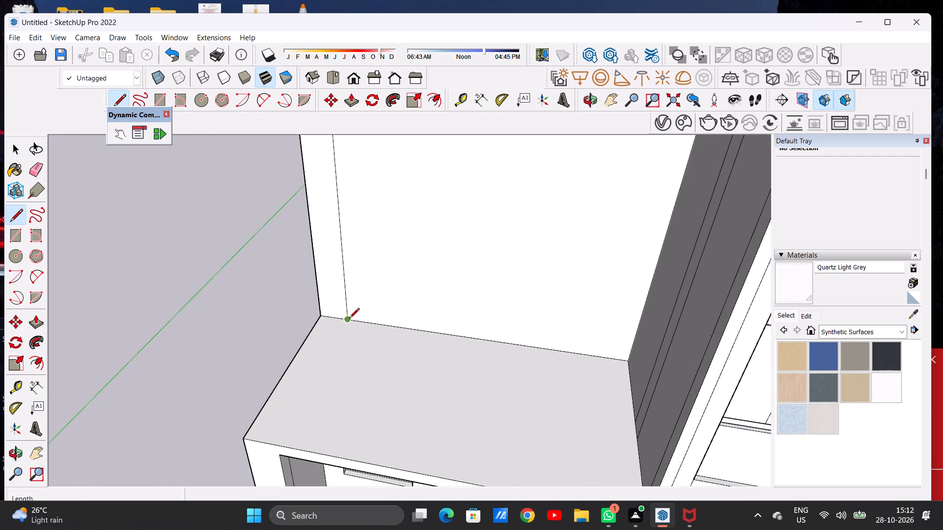
scroll(336, 353, "down", 5)
scroll(308, 410, "up", 5)
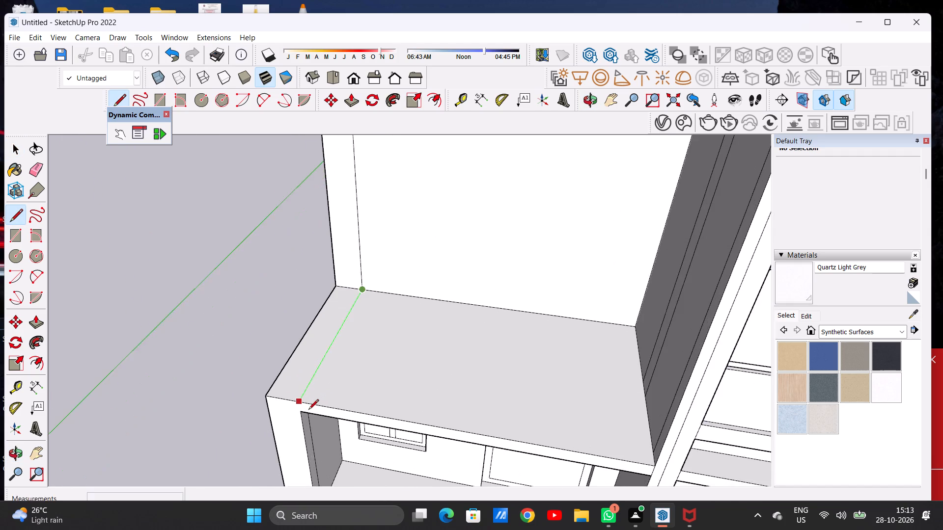
scroll(308, 410, "up", 4)
left_click(294, 400)
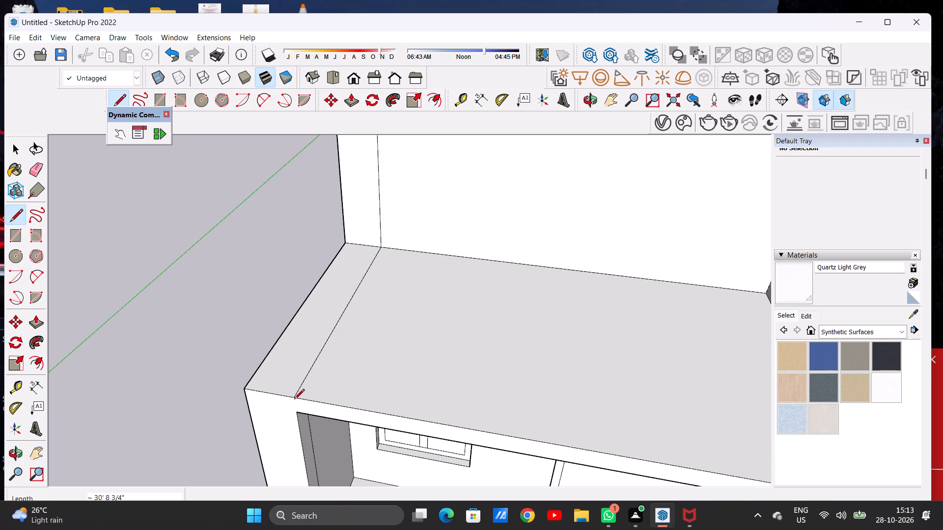
key("space")
Extrude the narrow strip at the porch roof's outer side up about 58' 1/2" to the top of the back wall.
scroll(360, 401, "down", 13)
middle_click_drag(338, 399, 386, 321)
scroll(350, 388, "down", 2)
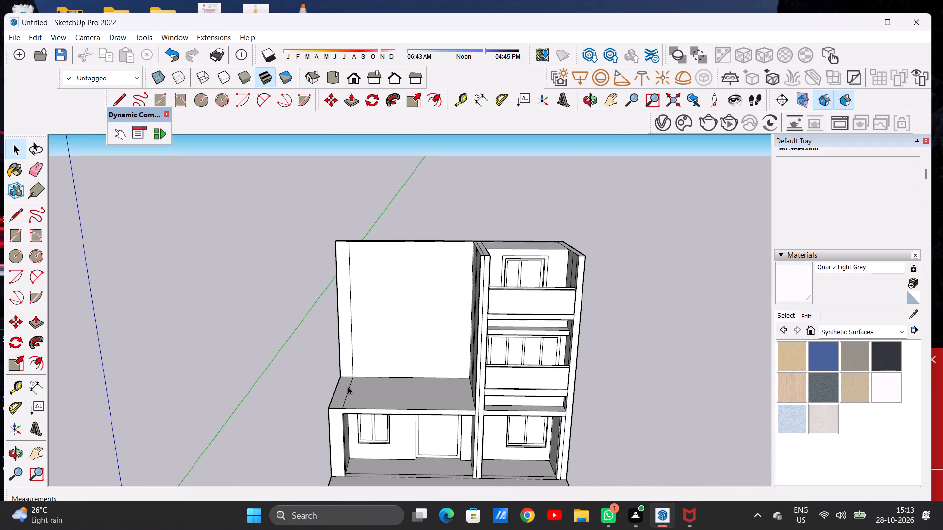
middle_click_drag(349, 362, 301, 370)
scroll(345, 366, "up", 5)
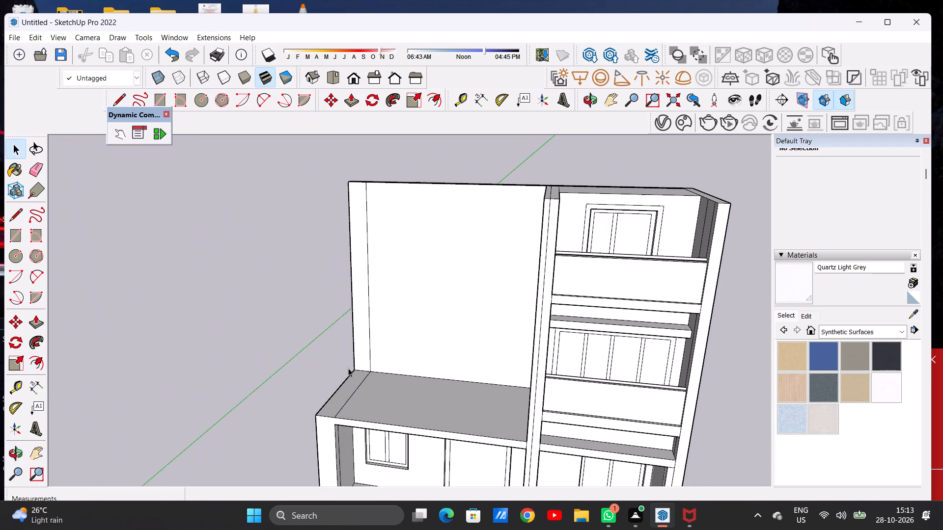
key("p")
scroll(356, 373, "up", 2)
scroll(356, 373, "down", 1)
scroll(356, 373, "up", 3)
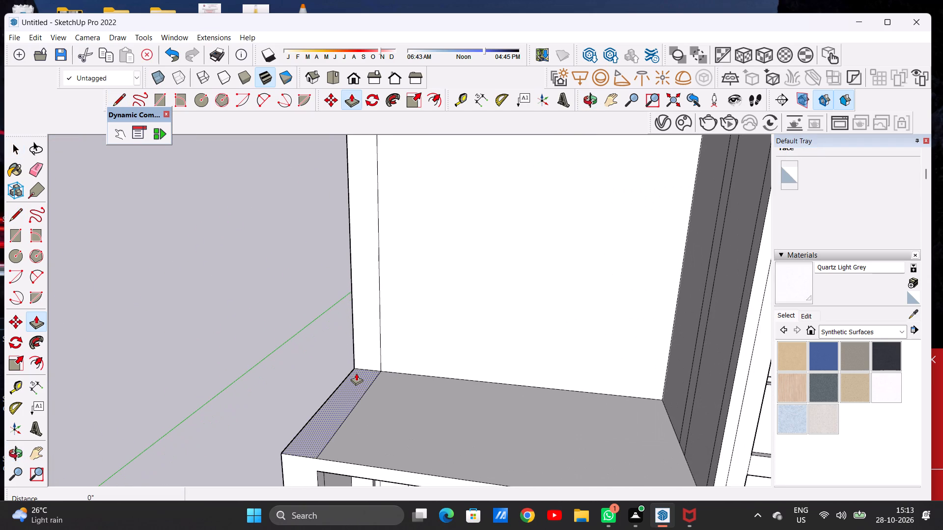
left_click(356, 373)
scroll(361, 355, "down", 11)
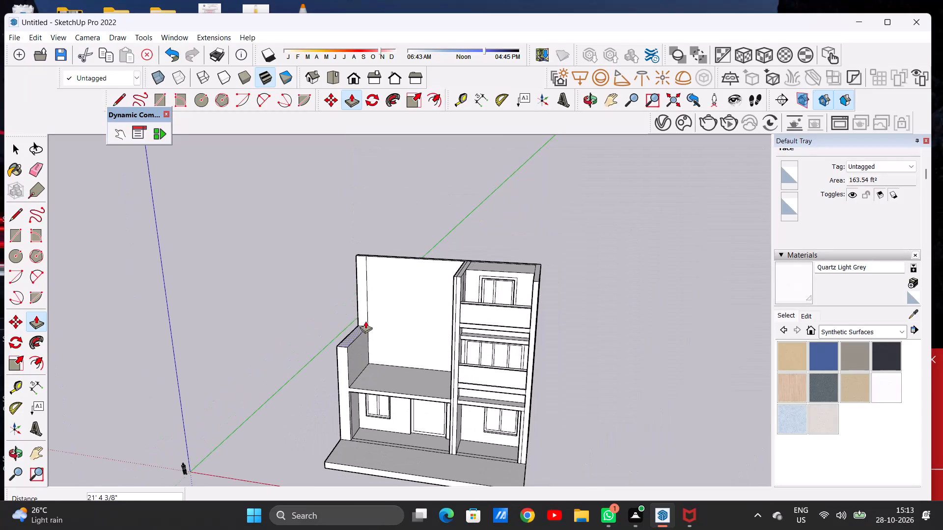
scroll(374, 269, "up", 12)
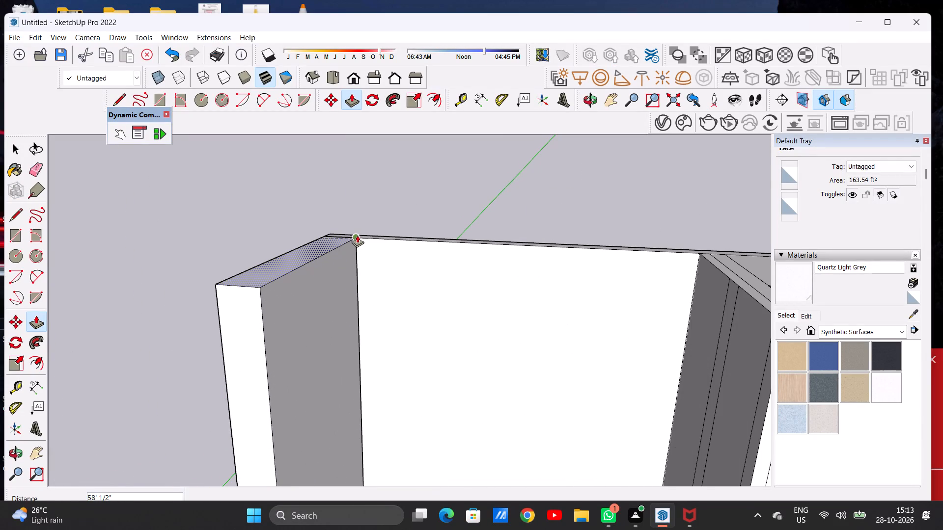
left_click(357, 235)
key("space")
Examine the raised side wall above the porch roof in relation to the whole facade.
scroll(375, 329, "down", 6)
scroll(386, 341, "up", 1)
middle_click_drag(378, 366, 405, 329)
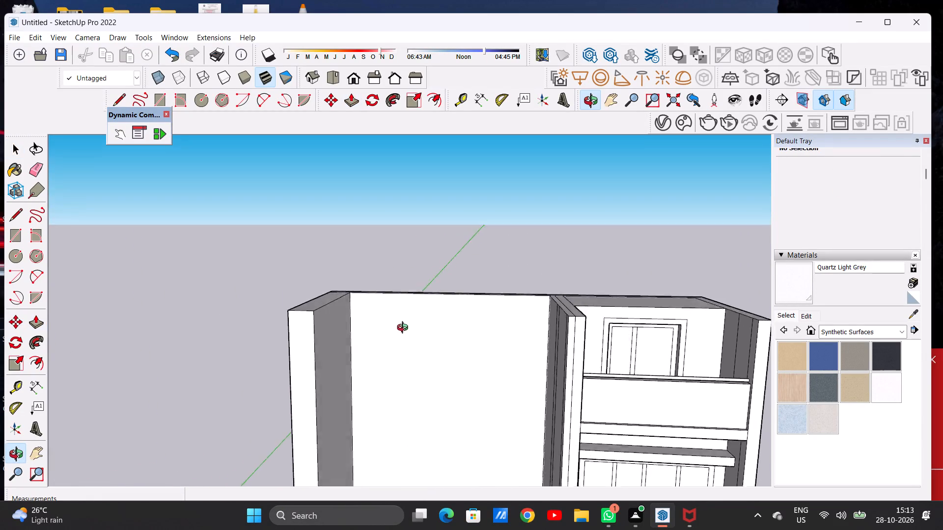
middle_click_drag(405, 329, 407, 317)
scroll(371, 313, "down", 14)
scroll(375, 311, "up", 1)
scroll(375, 309, "down", 5)
scroll(387, 345, "up", 8)
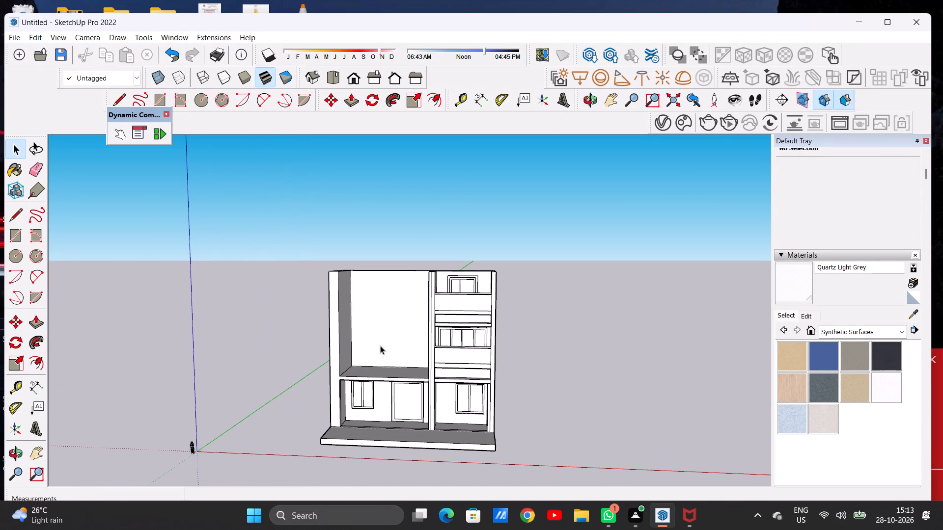
scroll(374, 374, "down", 5)
scroll(378, 344, "up", 5)
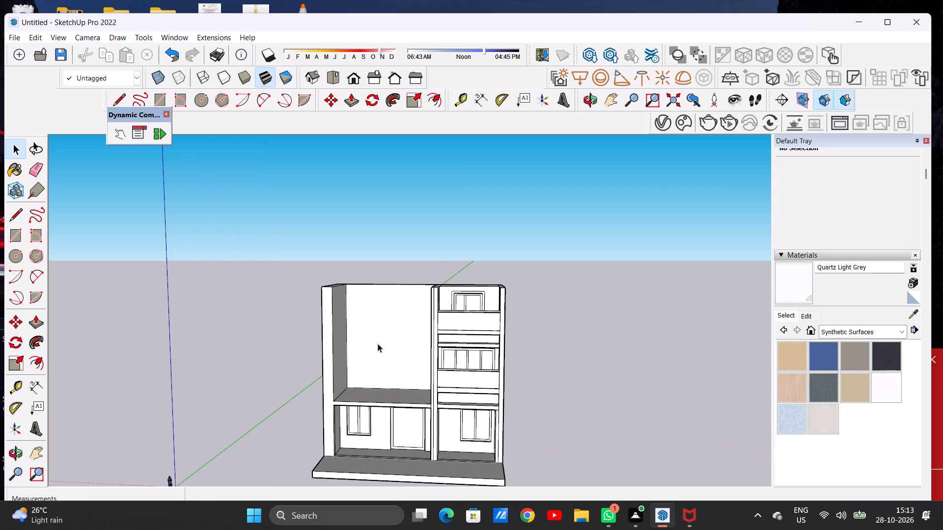
scroll(355, 328, "down", 3)
middle_click_drag(368, 328, 385, 328)
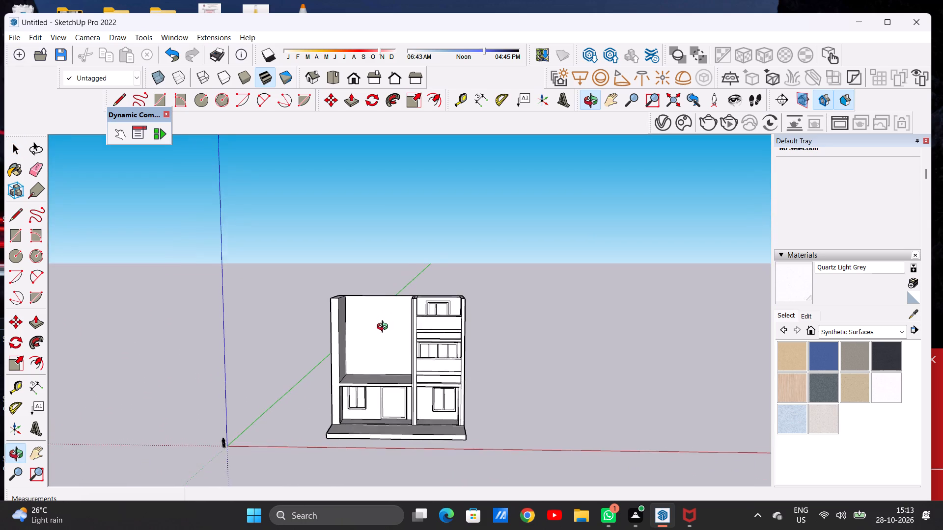
Extrude the top face of the porch roof between the side walls upward by about 3' 4 5/8".
middle_click_drag(385, 328, 375, 336)
scroll(378, 395, "up", 11)
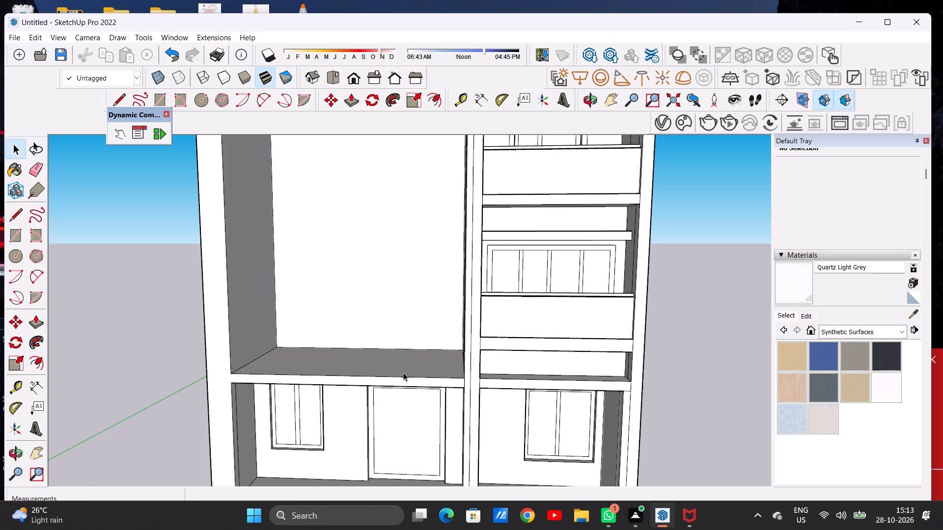
scroll(390, 386, "down", 3)
middle_click_drag(395, 372, 412, 352)
scroll(416, 372, "up", 4)
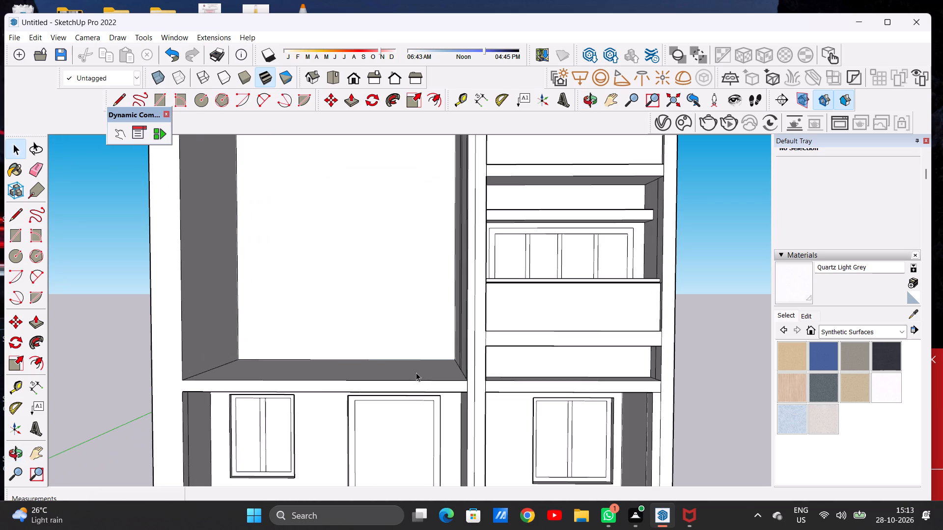
key("p")
scroll(416, 372, "up", 3)
left_click(423, 364)
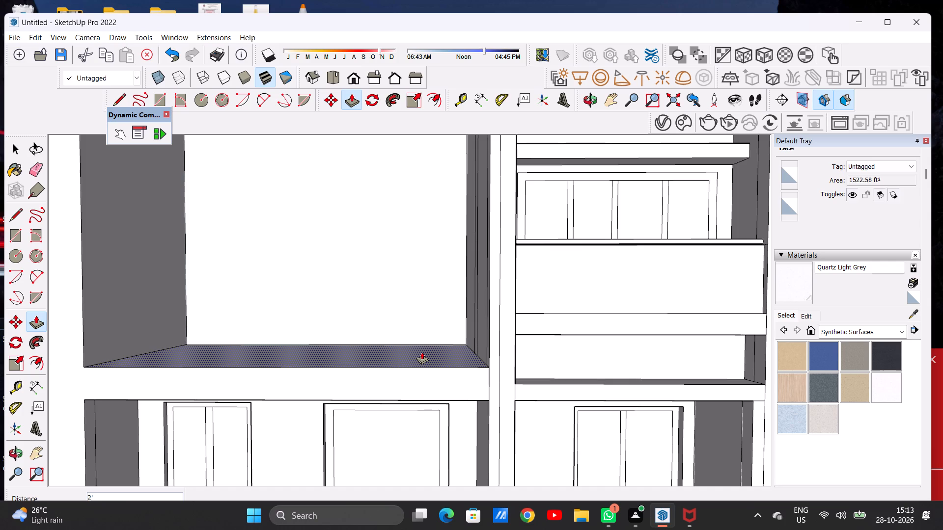
left_click(424, 343)
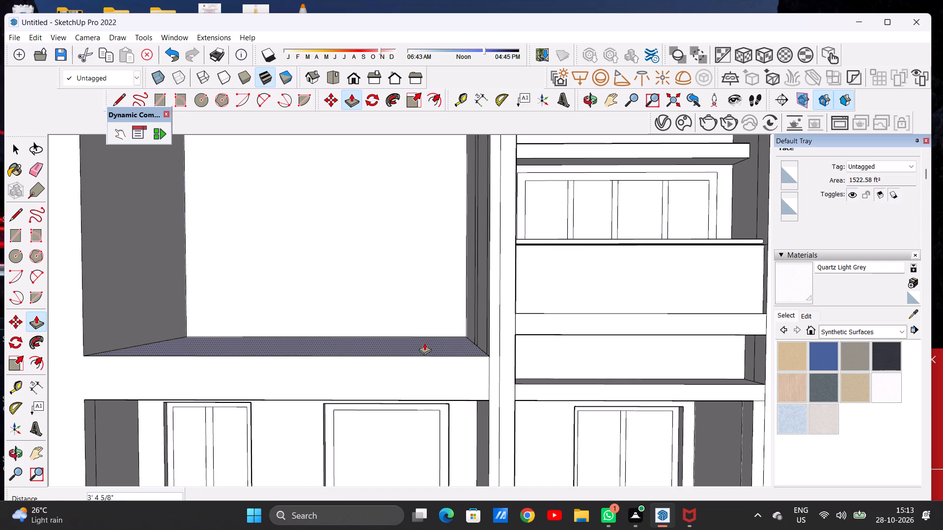
key("space")
Examine the porch roof and the open bay above it in relation to the whole facade, from near and far.
scroll(382, 356, "down", 9)
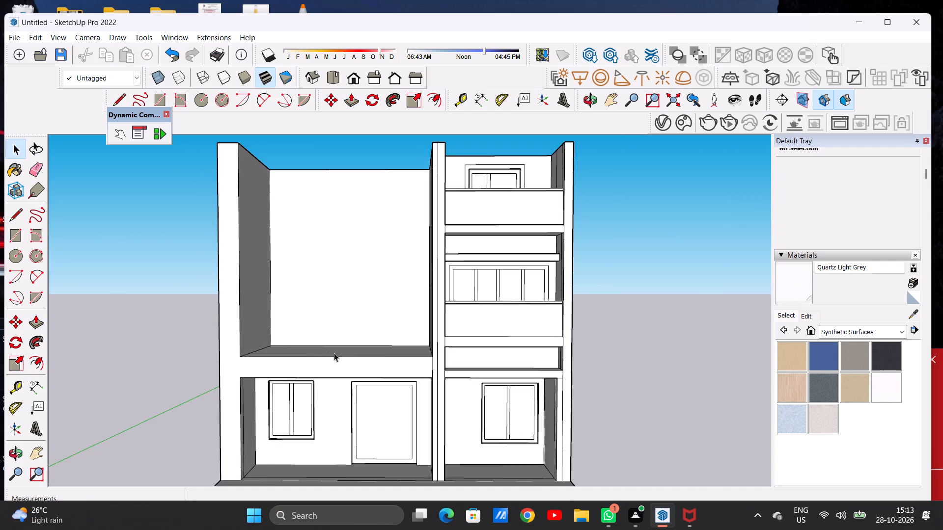
scroll(314, 359, "down", 2)
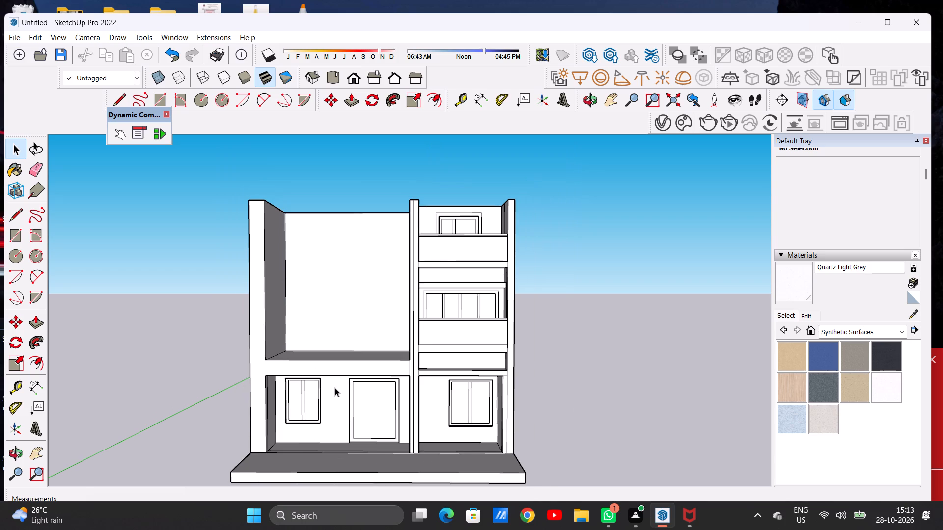
scroll(397, 386, "down", 3)
scroll(356, 352, "up", 5)
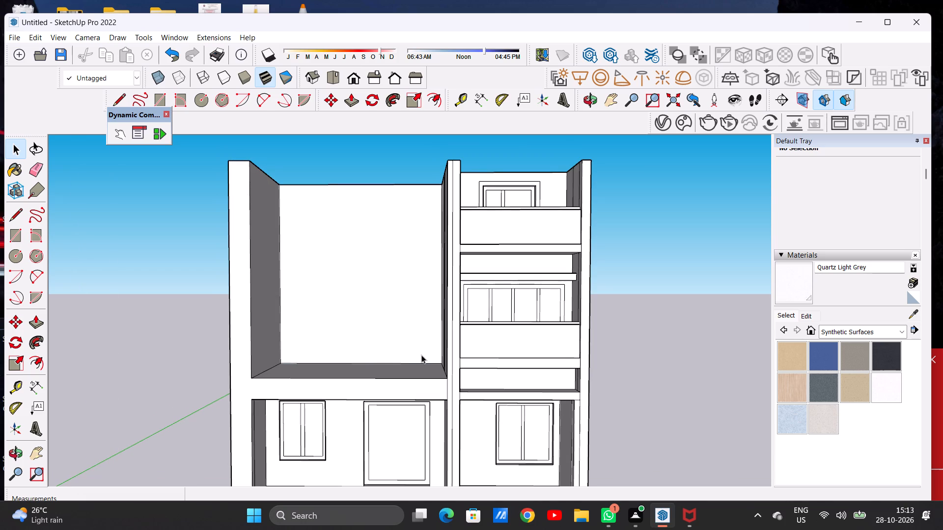
scroll(423, 367, "down", 4)
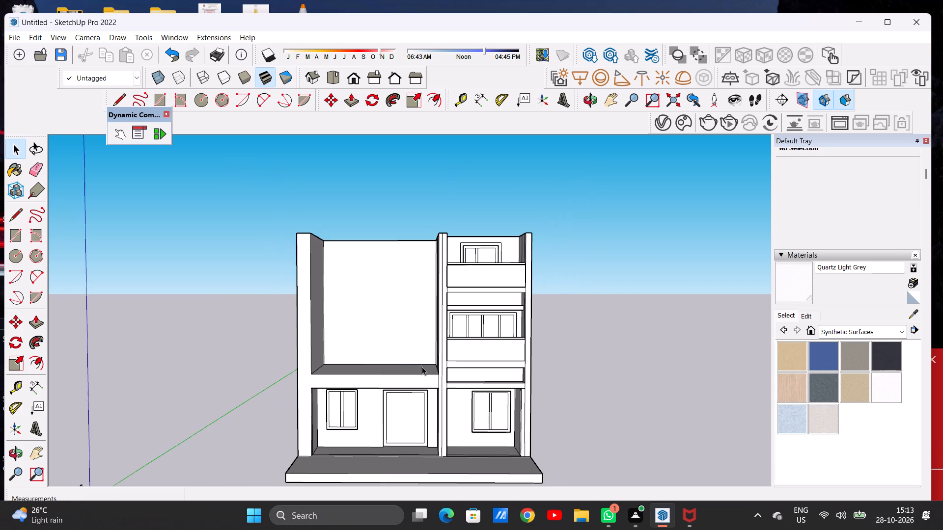
middle_click_drag(400, 362, 402, 447)
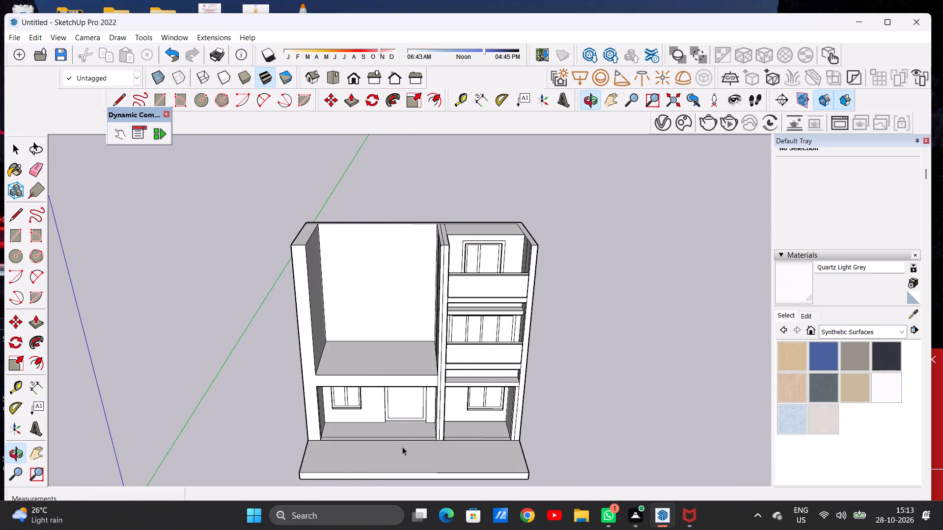
scroll(416, 356, "up", 5)
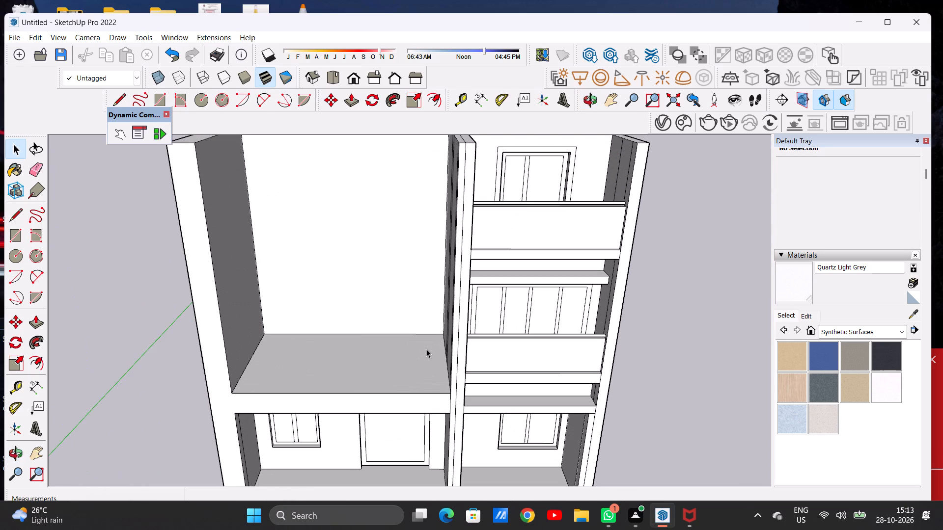
key("l")
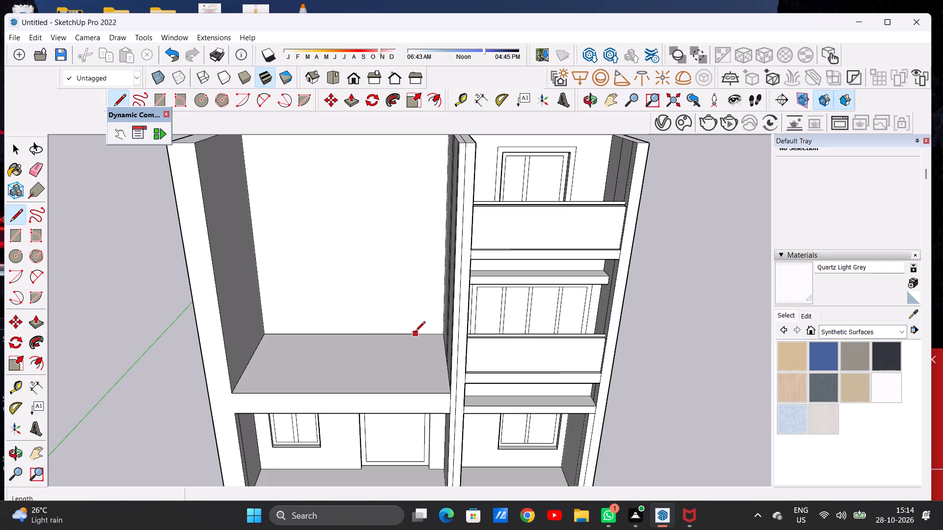
key("space")
scroll(423, 388, "down", 2)
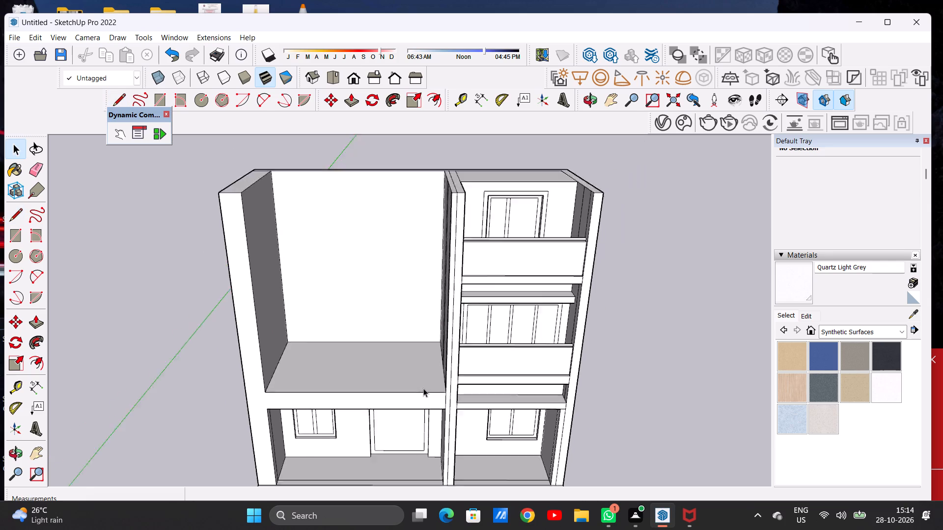
scroll(423, 388, "down", 4)
middle_click_drag(420, 383, 416, 351)
scroll(407, 376, "up", 4)
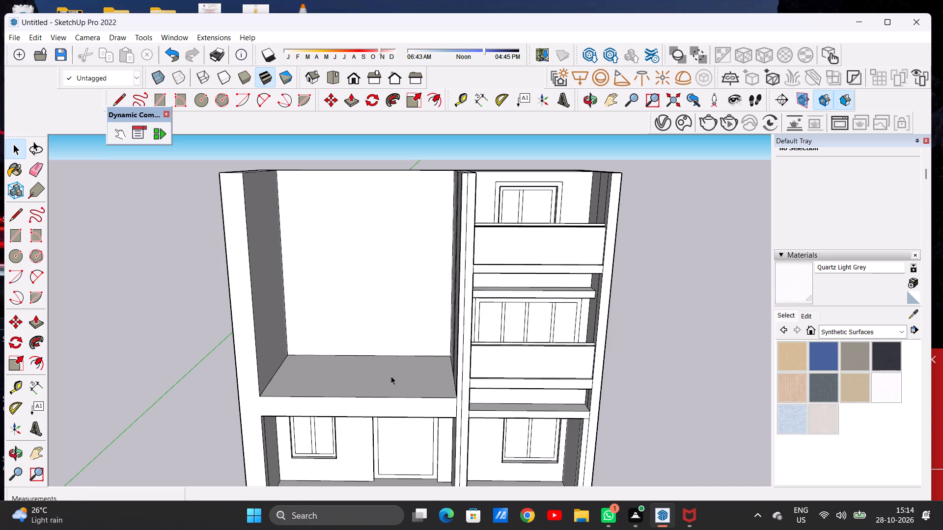
scroll(383, 381, "down", 4)
middle_click(378, 391)
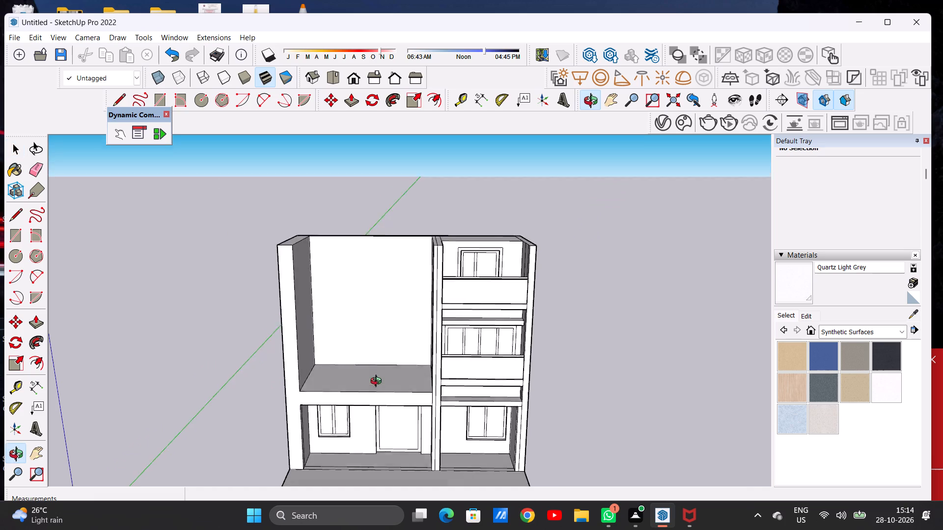
Draw a line about 49' 6 5/8" long across the middle of the porch roof, from the outer side wall to the dividing wall.
scroll(379, 389, "up", 4)
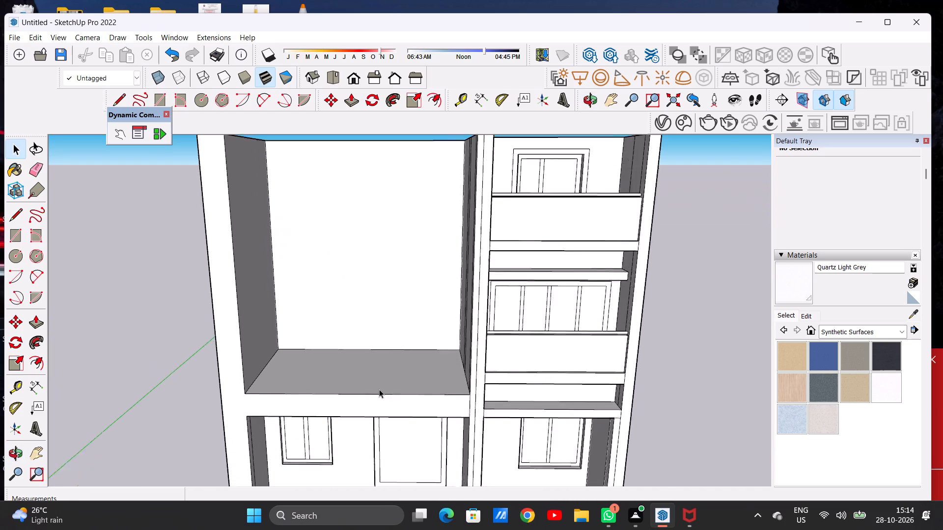
scroll(379, 389, "up", 3)
key("l")
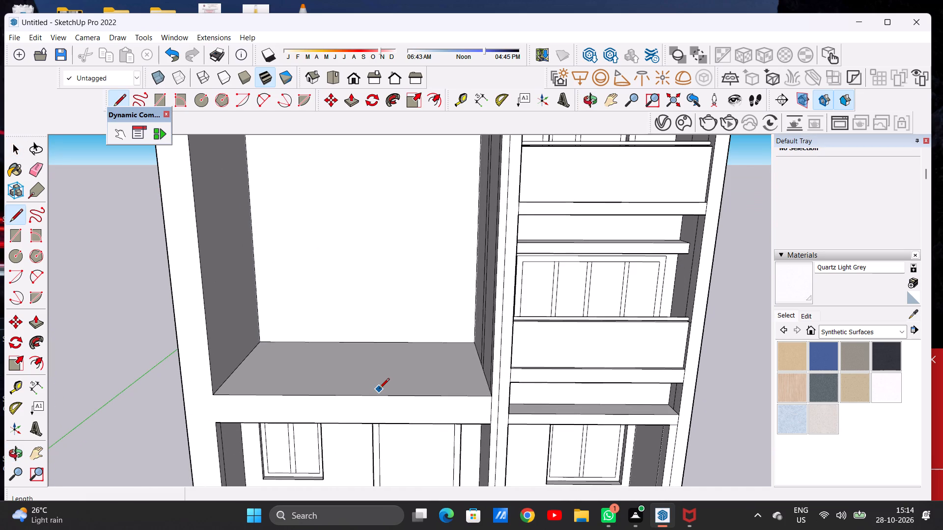
middle_click_drag(341, 361, 342, 433)
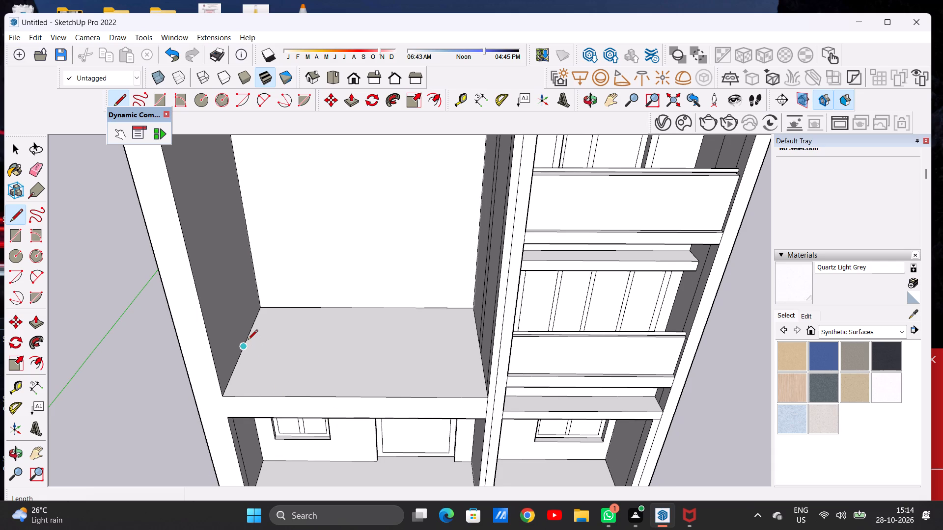
left_click(248, 341)
scroll(389, 348, "down", 5)
scroll(428, 348, "up", 9)
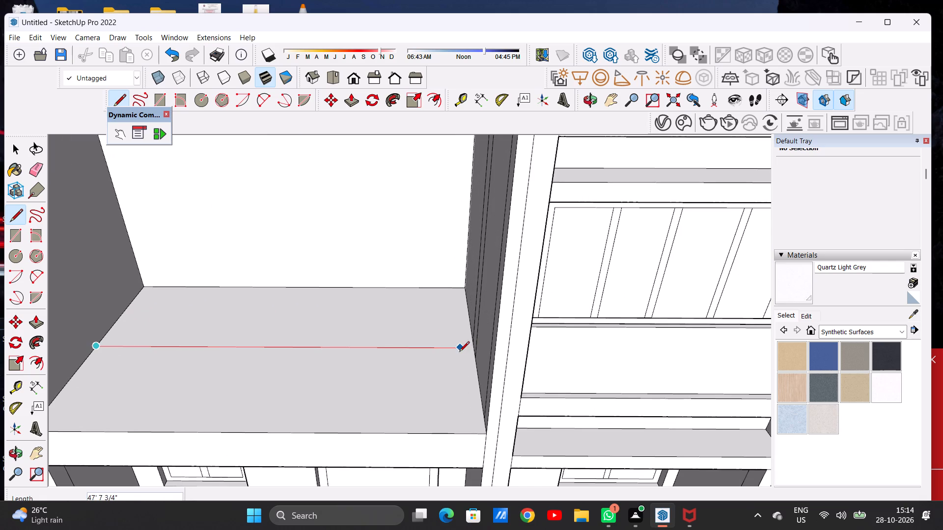
scroll(465, 352, "up", 7)
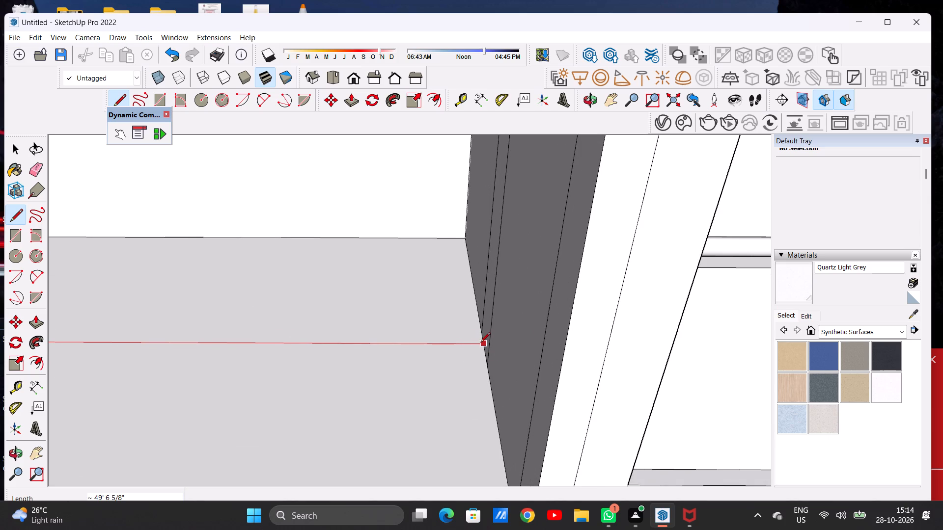
left_click(480, 343)
scroll(452, 338, "down", 4)
scroll(453, 335, "up", 1)
scroll(453, 334, "down", 14)
scroll(339, 337, "up", 1)
scroll(339, 337, "down", 1)
scroll(339, 337, "up", 5)
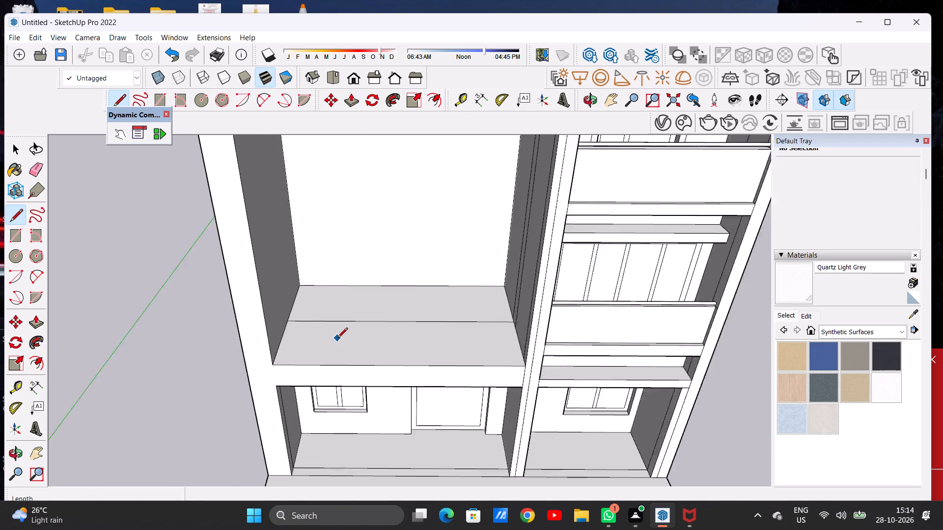
Draw a second line across the porch roof just in front of the first, outlining a narrow strip between the side walls.
middle_click_drag(357, 337, 341, 341)
scroll(343, 338, "up", 3)
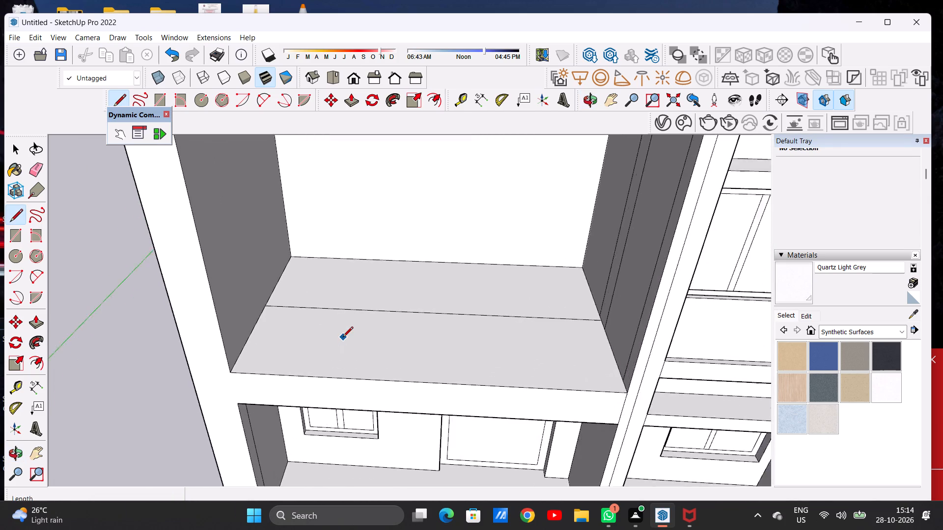
scroll(343, 338, "up", 2)
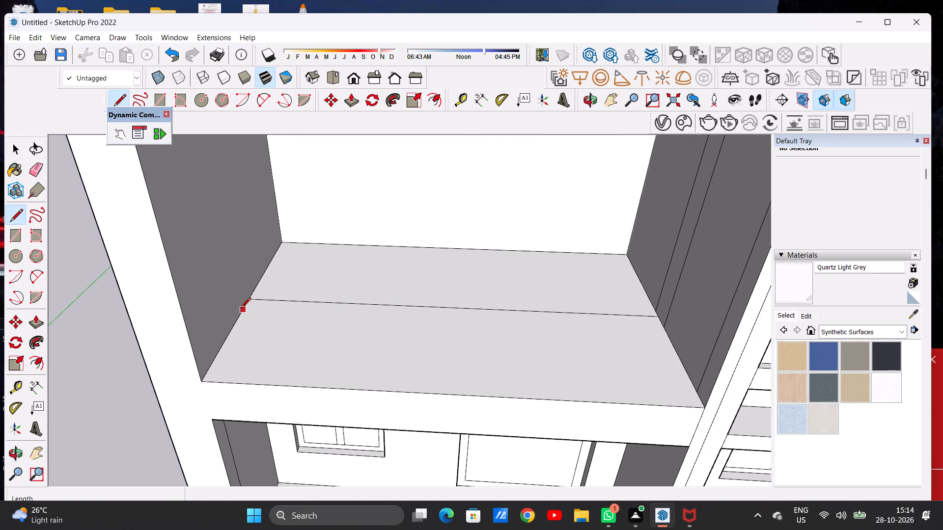
left_click(241, 309)
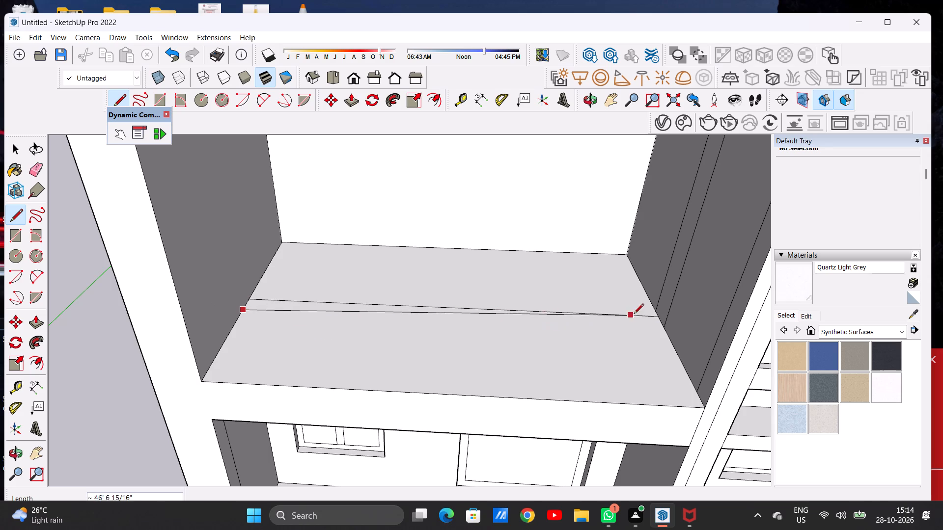
scroll(664, 341, "up", 5)
scroll(664, 341, "down", 1)
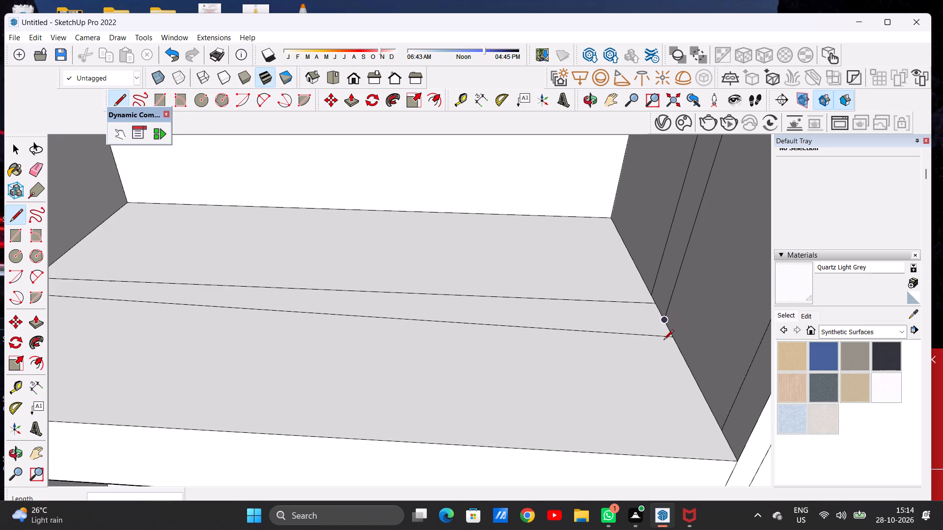
left_click(661, 329)
key("space")
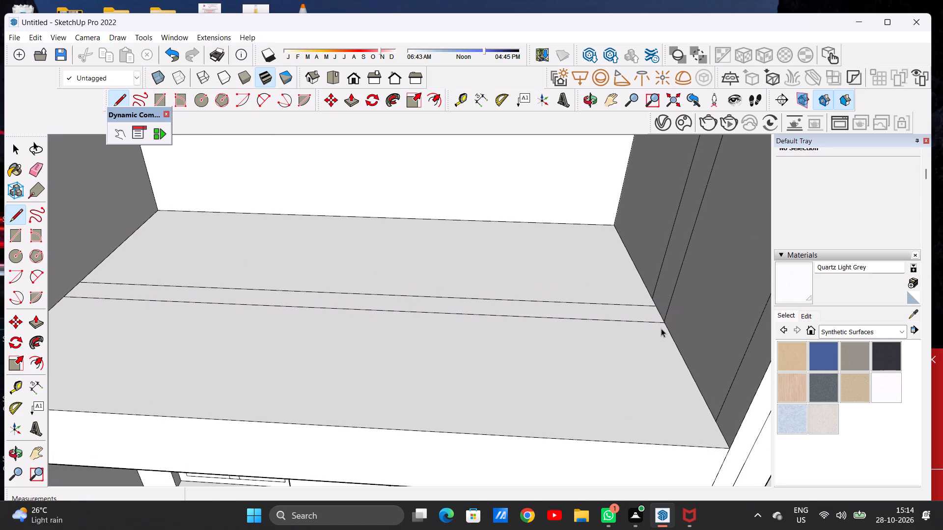
Extrude the narrow strip on the porch roof upward by about 36' 6 1/2" as a wall across the bay.
scroll(330, 366, "down", 19)
middle_click_drag(438, 328, 435, 308)
scroll(443, 308, "up", 7)
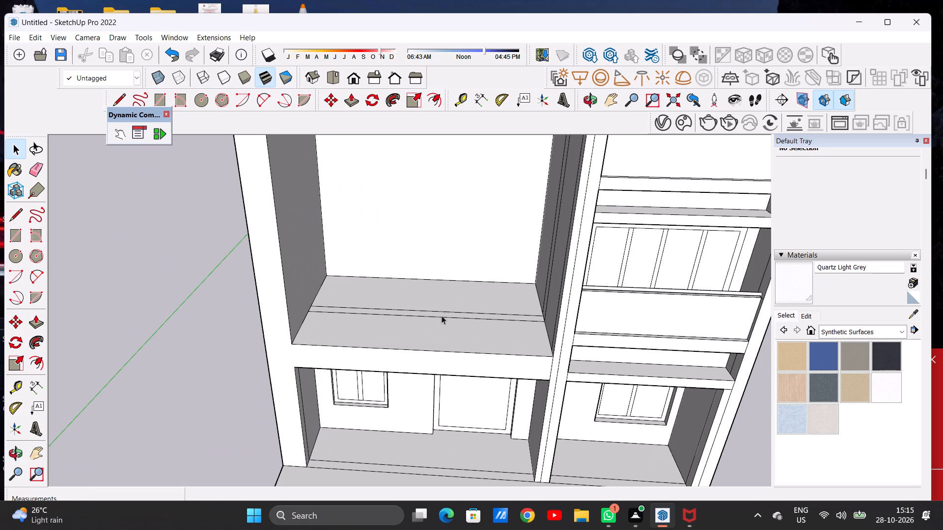
scroll(426, 340, "down", 4)
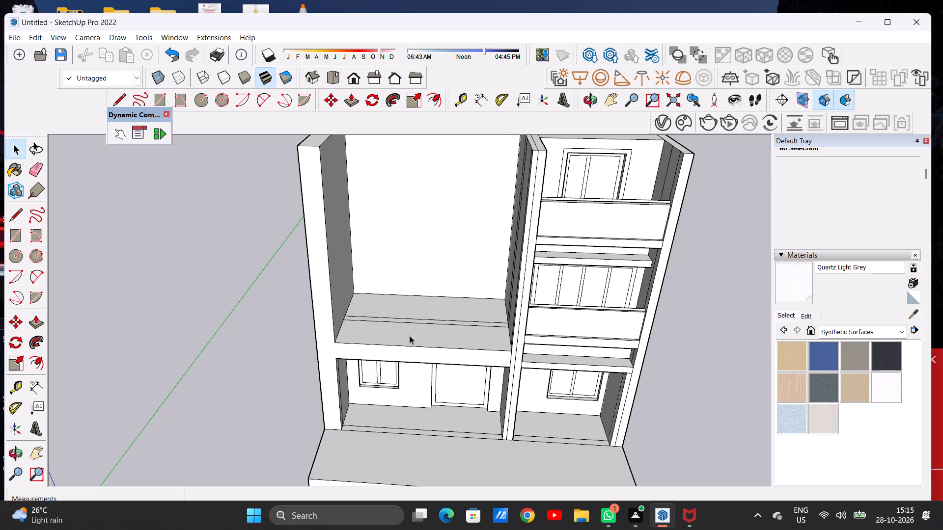
scroll(407, 334, "down", 5)
scroll(404, 326, "up", 5)
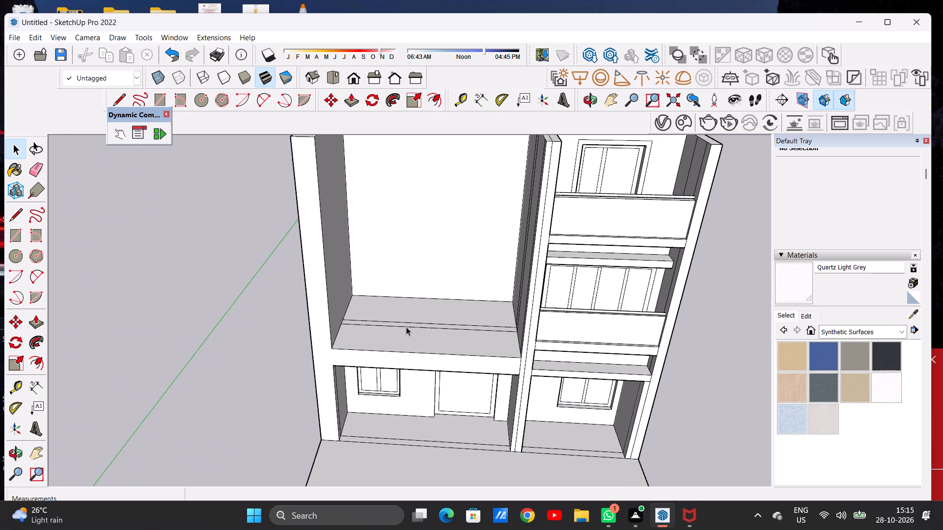
scroll(352, 329, "down", 7)
scroll(363, 321, "up", 7)
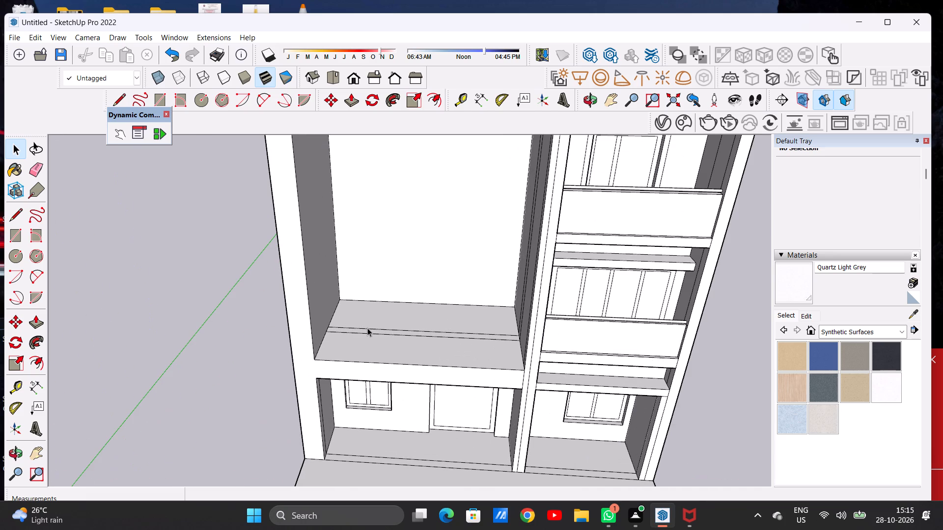
key("p")
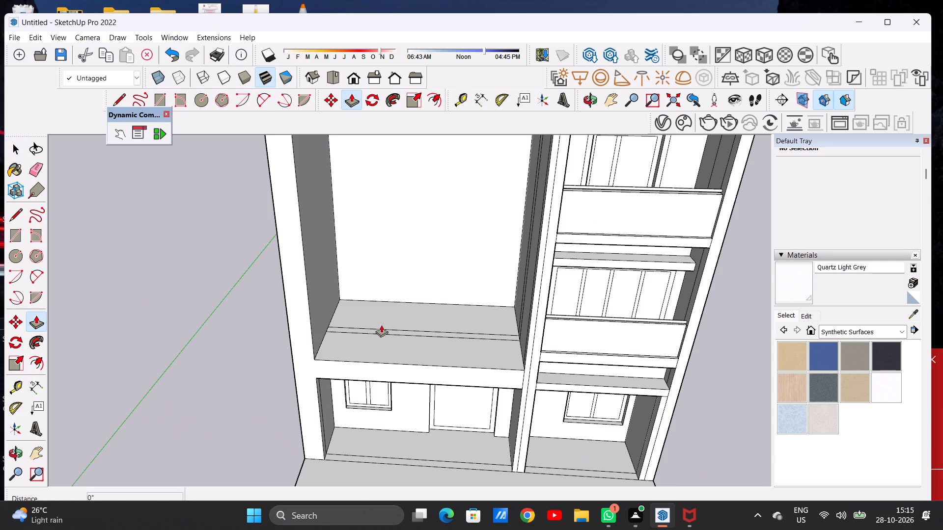
scroll(399, 325, "up", 10)
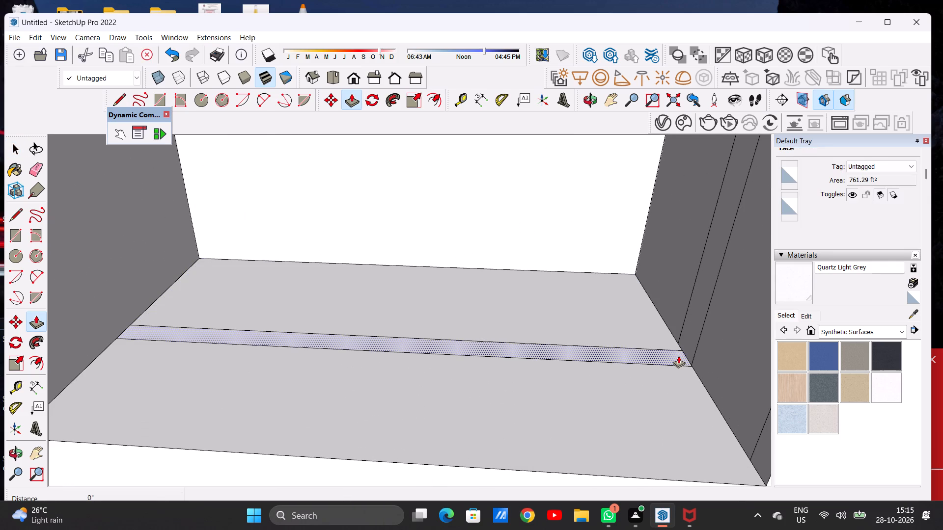
left_click(678, 356)
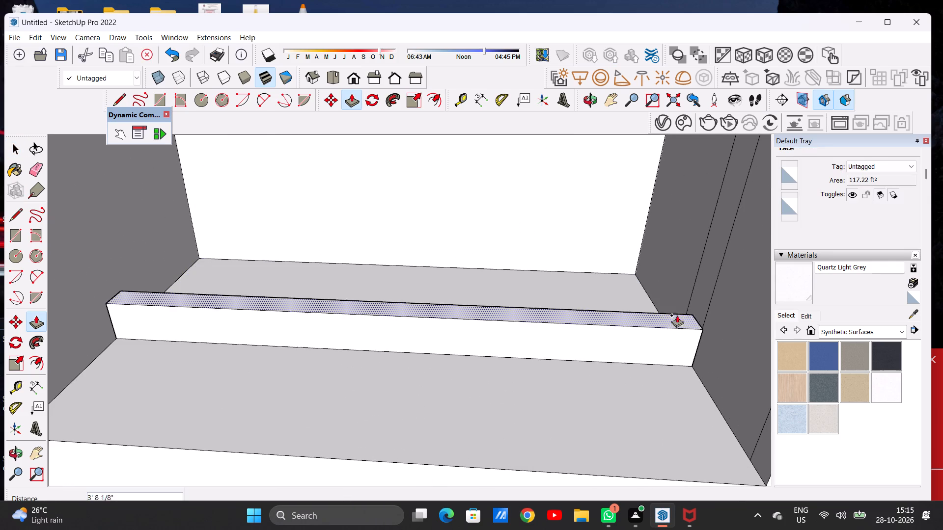
scroll(632, 334, "down", 17)
scroll(678, 218, "up", 3)
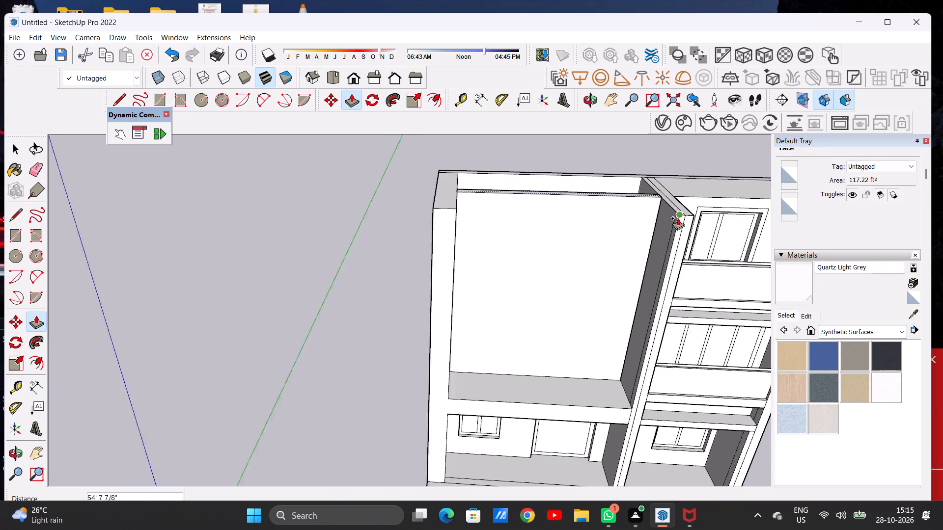
scroll(678, 218, "up", 3)
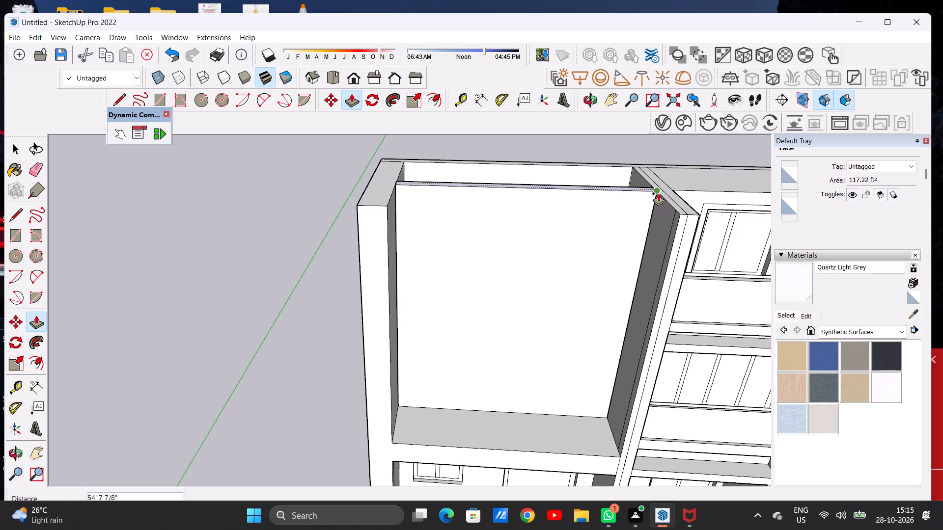
left_click(636, 275)
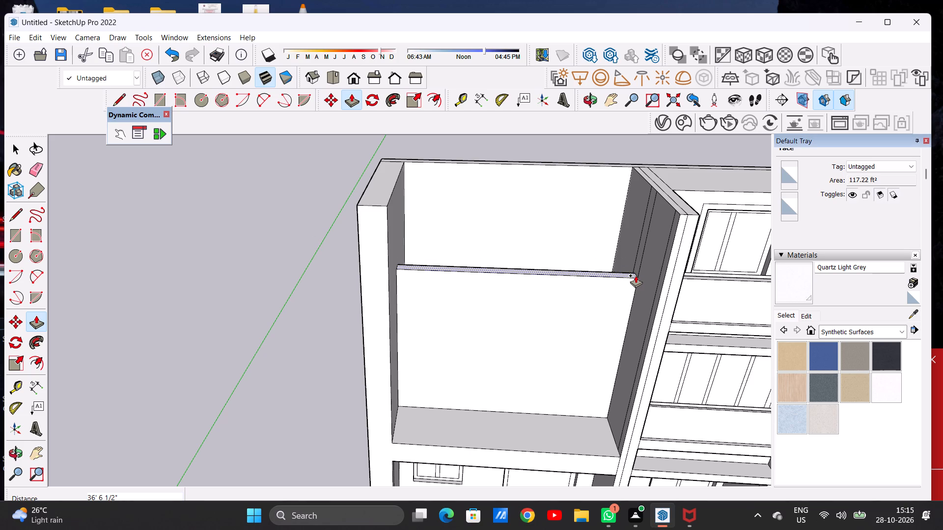
key("space")
Examine the wall standing in the upper bay from above, close up and across the whole facade.
scroll(318, 325, "down", 4)
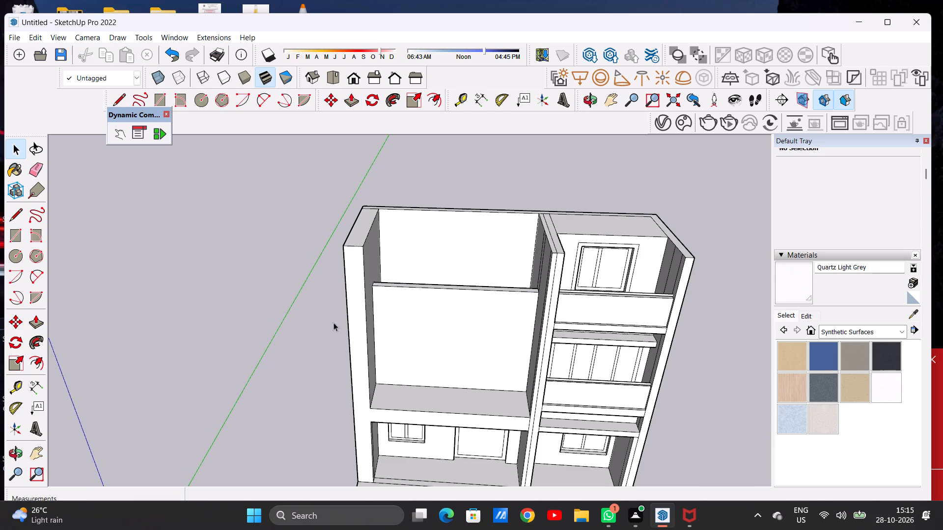
middle_click_drag(396, 318, 388, 236)
scroll(364, 302, "down", 6)
scroll(408, 323, "up", 8)
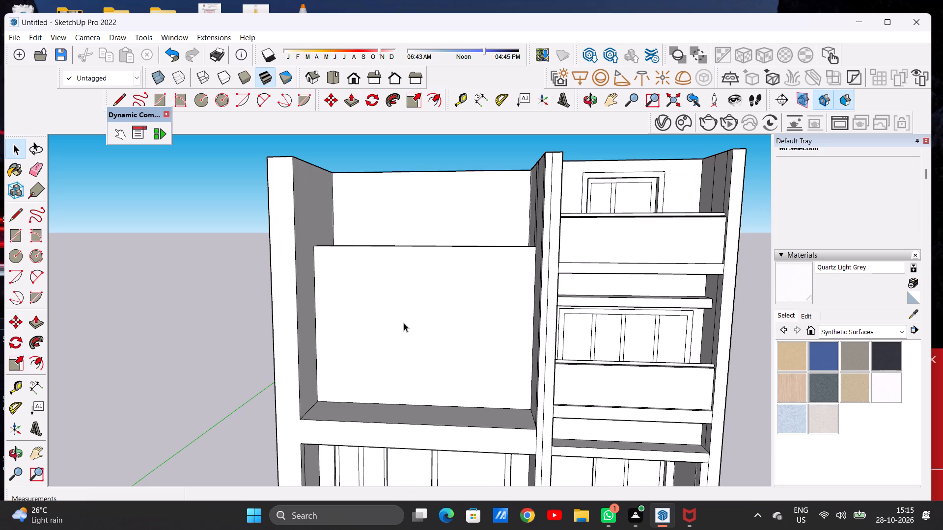
middle_click_drag(403, 322, 329, 457)
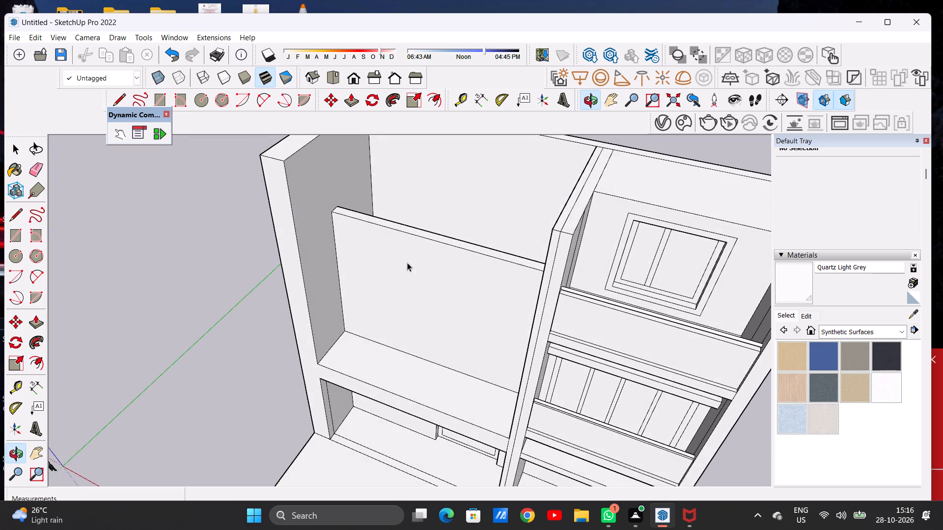
middle_click_drag(422, 240, 260, 333)
scroll(466, 283, "up", 2)
scroll(467, 283, "down", 1)
scroll(468, 283, "up", 9)
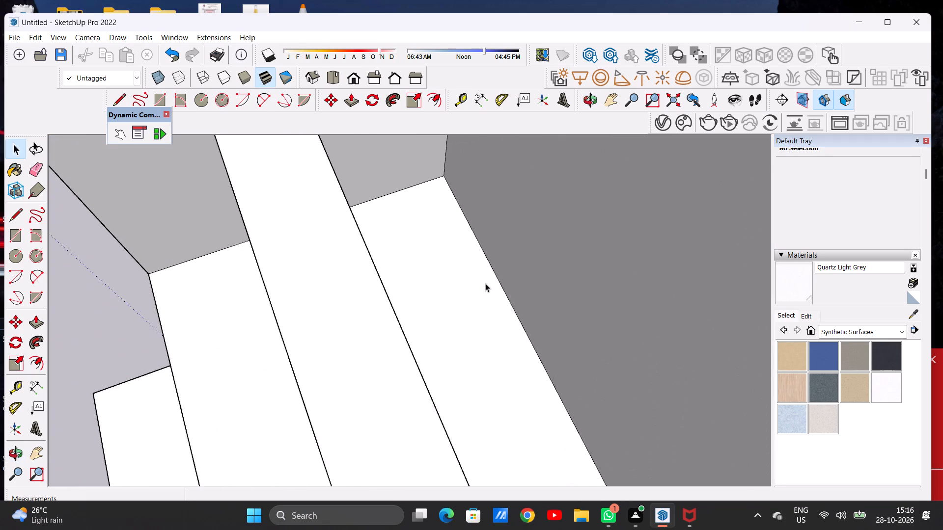
scroll(485, 288, "down", 16)
middle_click_drag(400, 314, 530, 228)
scroll(391, 315, "down", 3)
scroll(389, 316, "up", 1)
scroll(389, 316, "down", 2)
scroll(389, 316, "up", 1)
middle_click_drag(377, 313, 489, 206)
scroll(400, 271, "down", 8)
middle_click_drag(398, 291, 399, 262)
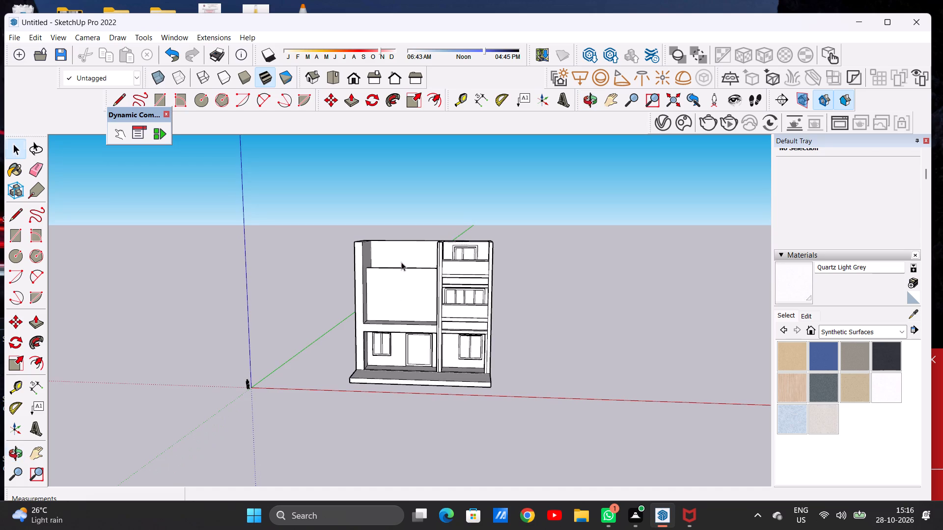
scroll(416, 269, "up", 6)
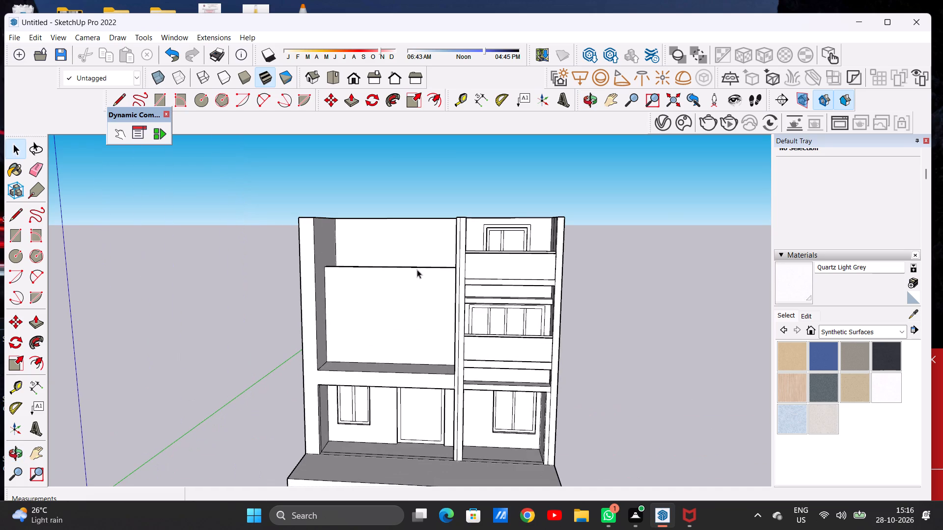
scroll(347, 288, "down", 4)
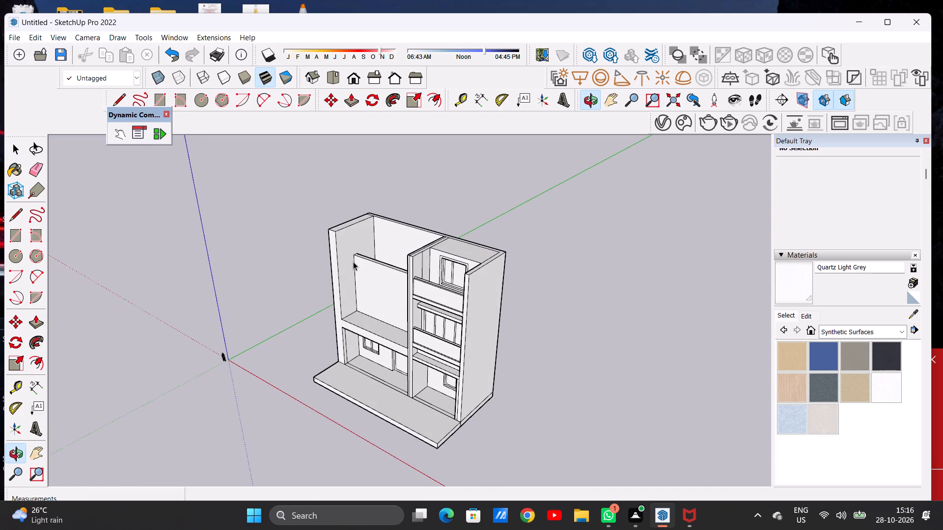
Extrude the inner face of the outer side wall above the porch roof into the bay to thicken the wall.
scroll(352, 261, "up", 5)
key("p")
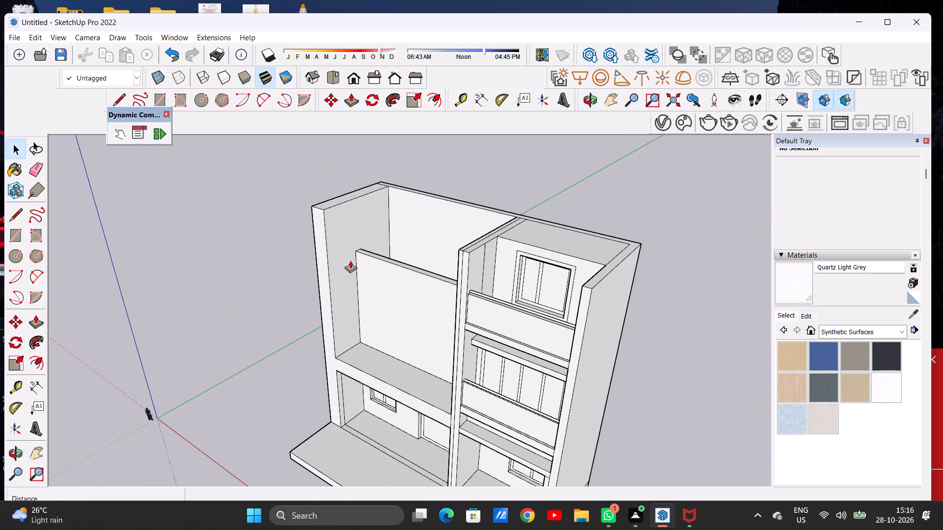
scroll(344, 261, "up", 5)
left_click(336, 258)
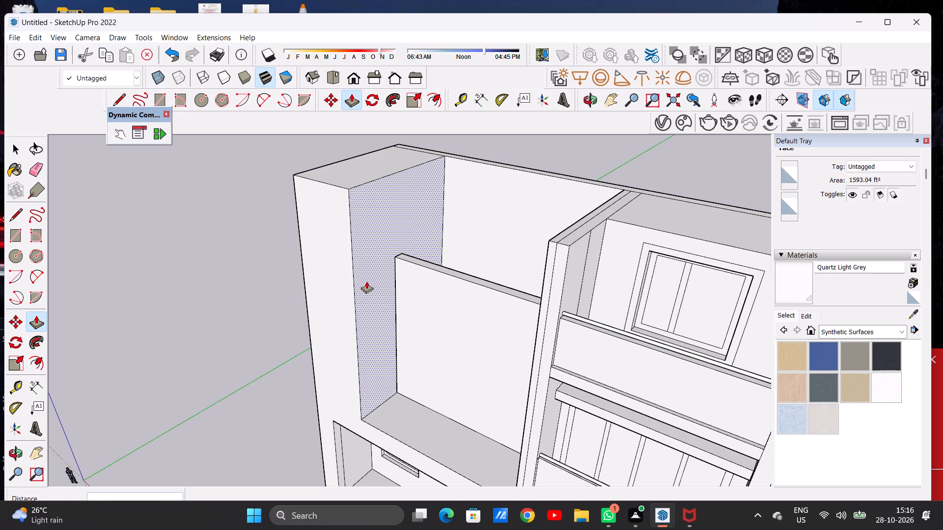
left_click(366, 281)
key("space")
Examine the thickened outer side wall in relation to the whole facade, from the front and at an angle.
scroll(367, 282, "down", 9)
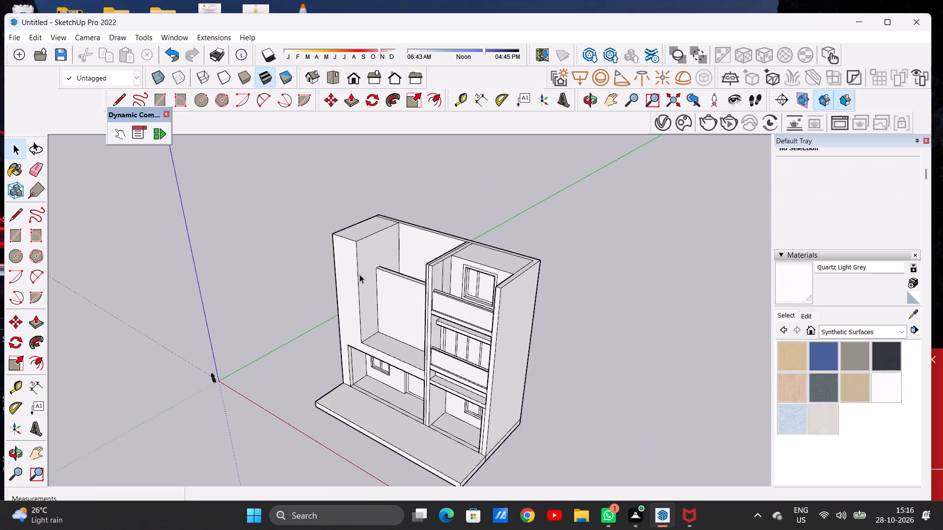
scroll(360, 274, "down", 1)
middle_click_drag(341, 278, 450, 215)
scroll(398, 277, "down", 3)
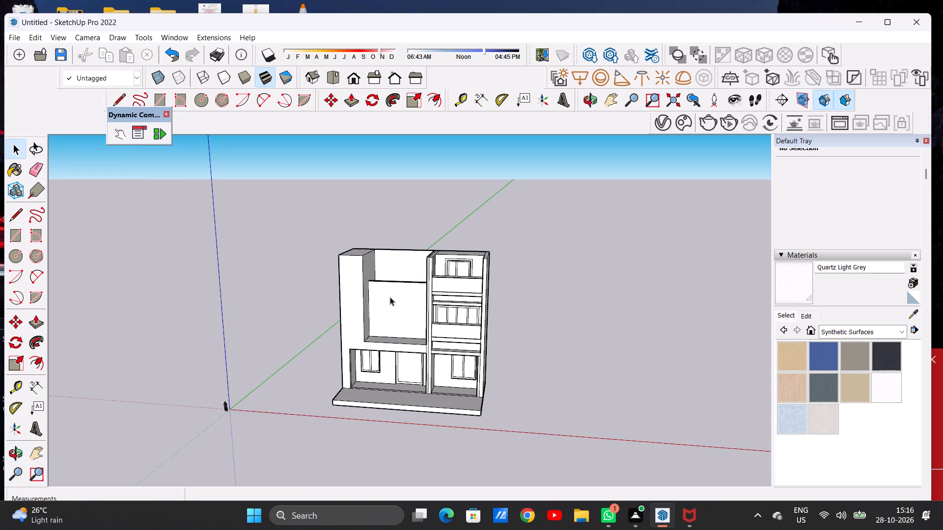
middle_click_drag(389, 297, 389, 284)
scroll(393, 291, "up", 4)
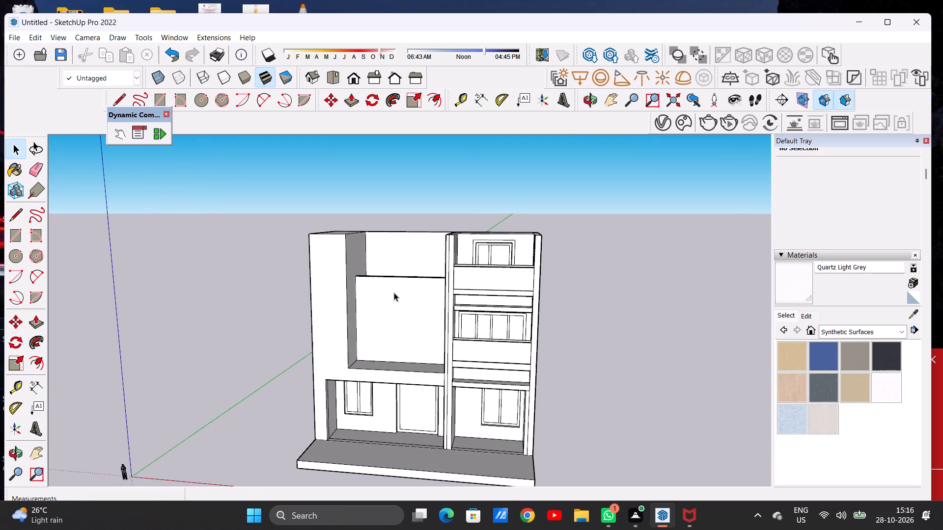
middle_click_drag(393, 296, 408, 286)
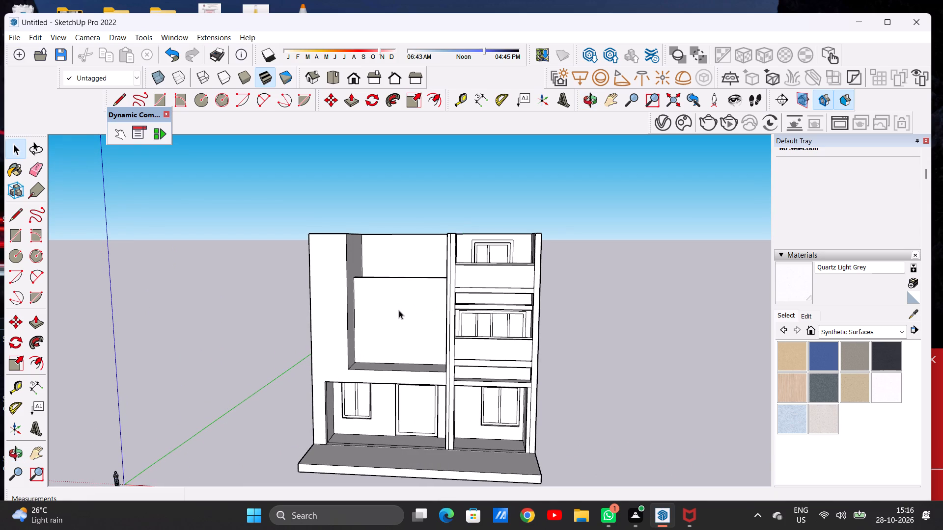
scroll(401, 306, "down", 4)
middle_click_drag(400, 305, 305, 348)
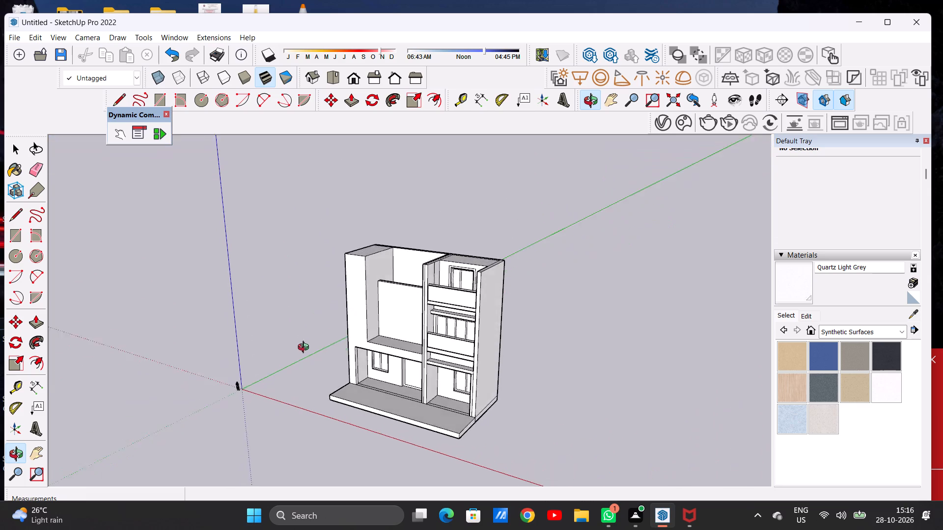
middle_click_drag(305, 348, 406, 295)
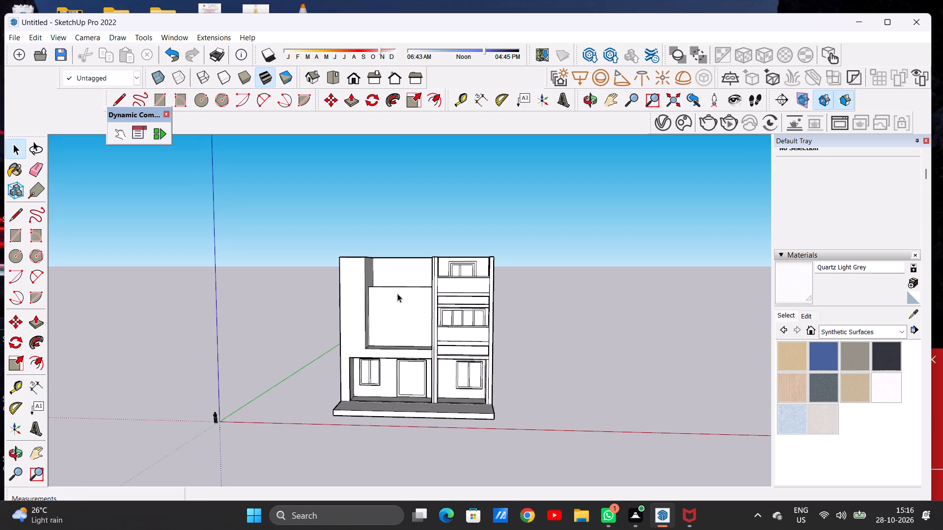
Push the inner face of the thickened outer side wall back by about 2' 4".
middle_click_drag(397, 293, 328, 354)
scroll(371, 266, "up", 6)
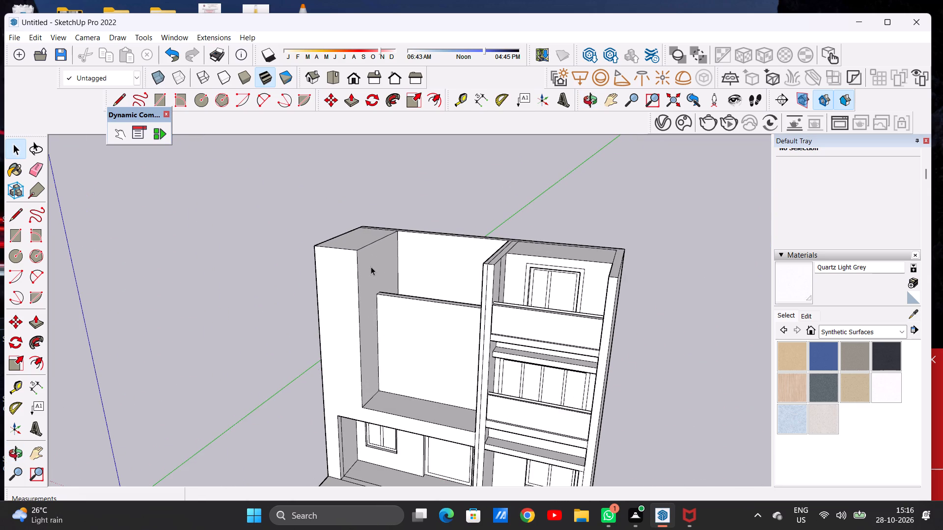
key("p")
scroll(368, 262, "up", 8)
left_click(368, 262)
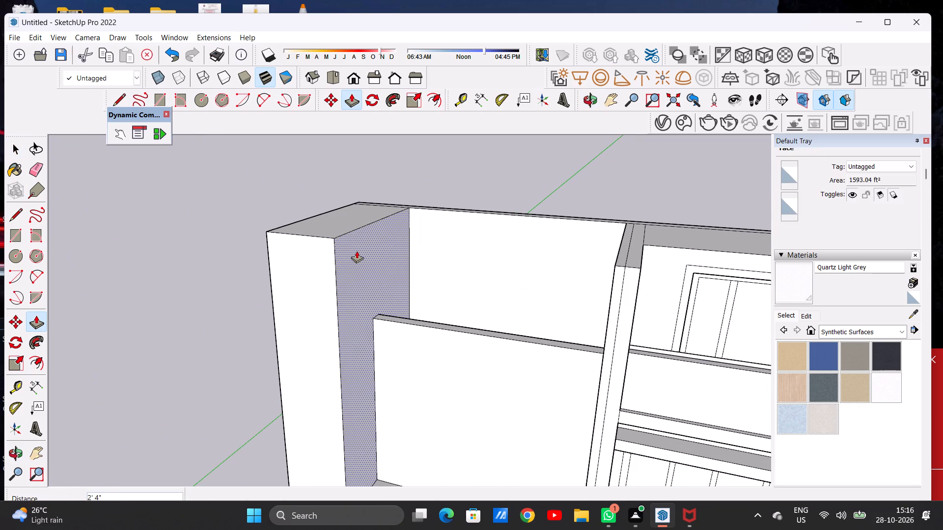
left_click(357, 251)
key("space")
Examine the facade's wall proportions from the front and both sides, including the dividing wall's face in the upper bay.
scroll(389, 259, "down", 3)
scroll(389, 259, "up", 1)
scroll(389, 258, "down", 6)
scroll(379, 241, "up", 1)
scroll(379, 241, "down", 6)
middle_click_drag(367, 294, 429, 243)
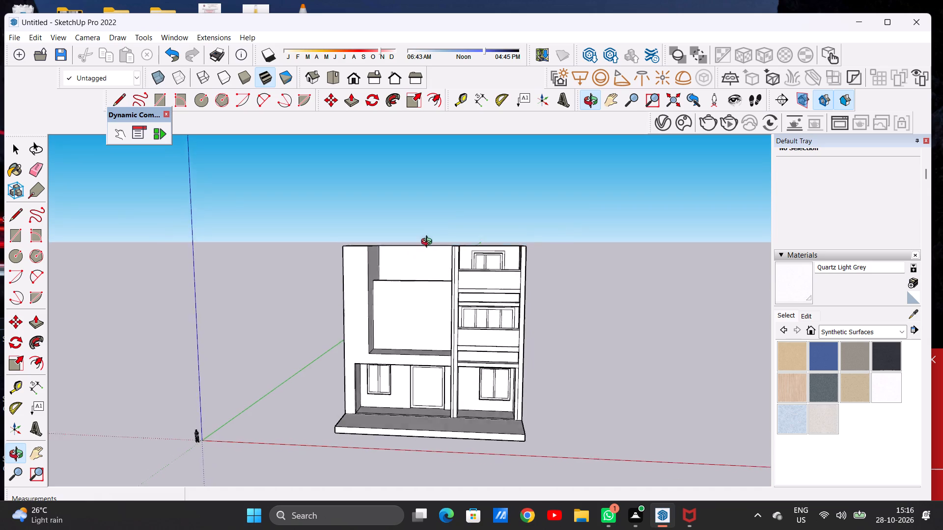
middle_click_drag(429, 243, 432, 240)
scroll(407, 246, "down", 2)
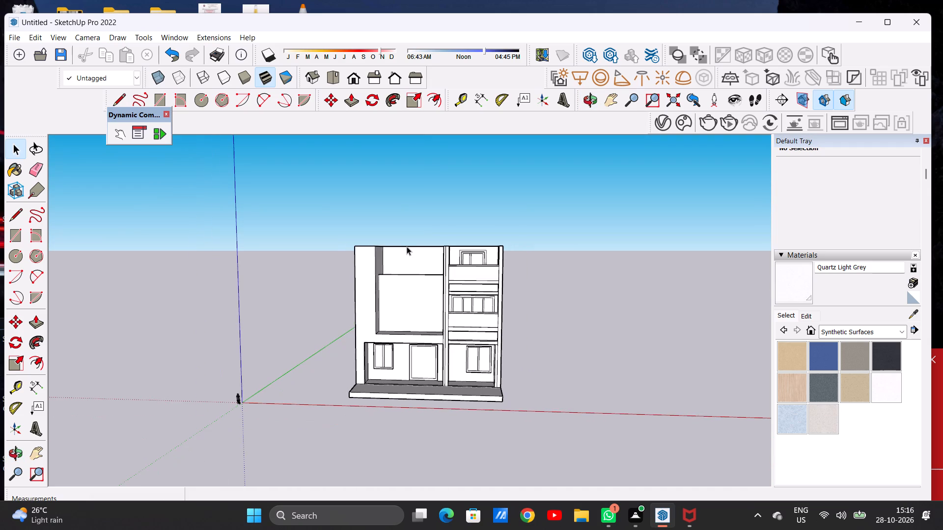
scroll(404, 280, "up", 4)
middle_click_drag(404, 283, 485, 288)
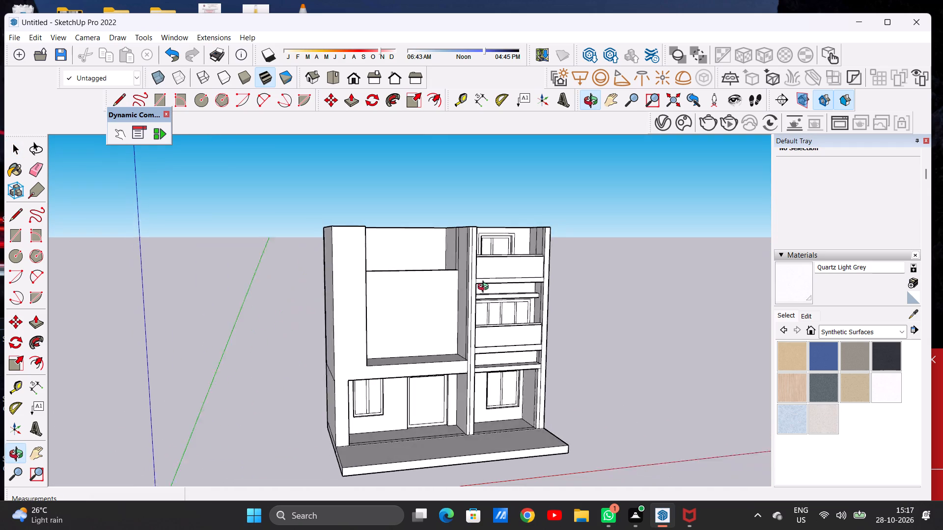
middle_click_drag(485, 288, 516, 288)
middle_click_drag(442, 302, 343, 298)
scroll(417, 300, "up", 1)
middle_click_drag(417, 300, 507, 325)
scroll(452, 309, "up", 5)
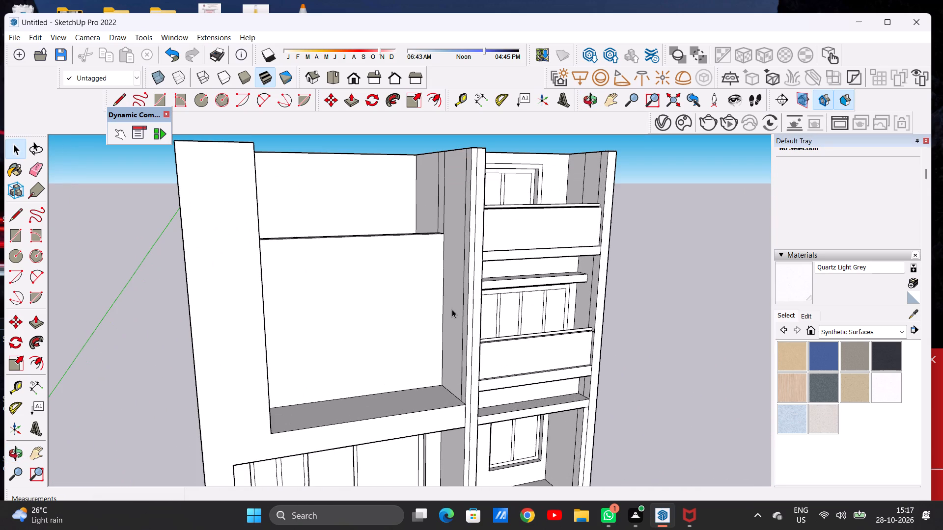
key("p")
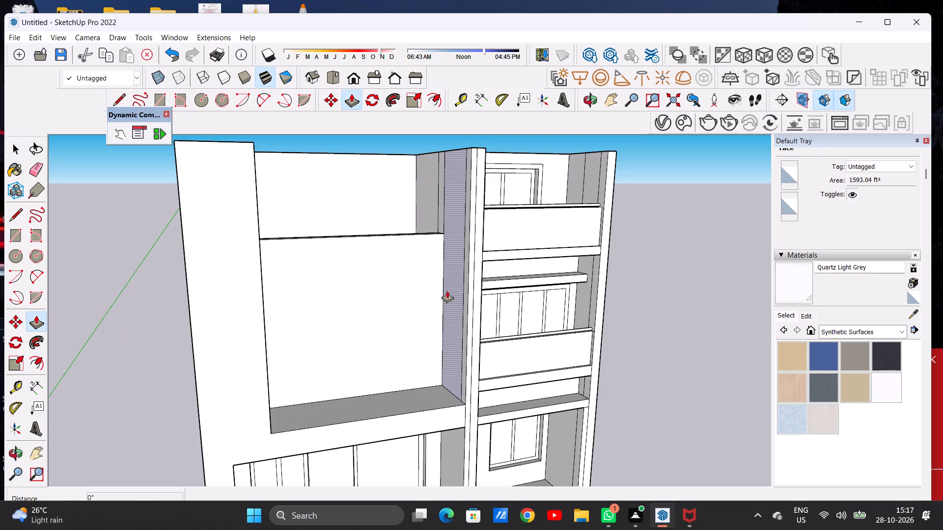
key("space")
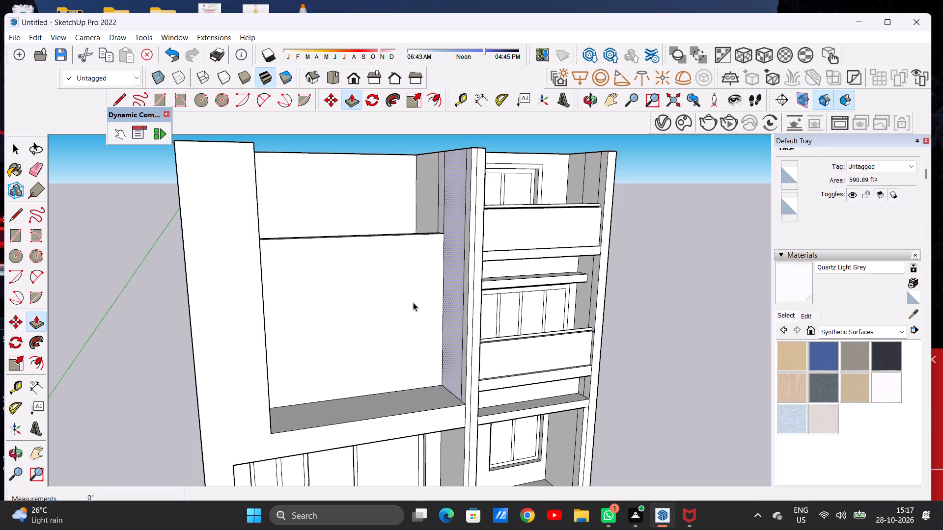
Draw a line about 13' long across the porch roof, front to back, marking off a section beside the dividing wall.
middle_click_drag(411, 302, 334, 313)
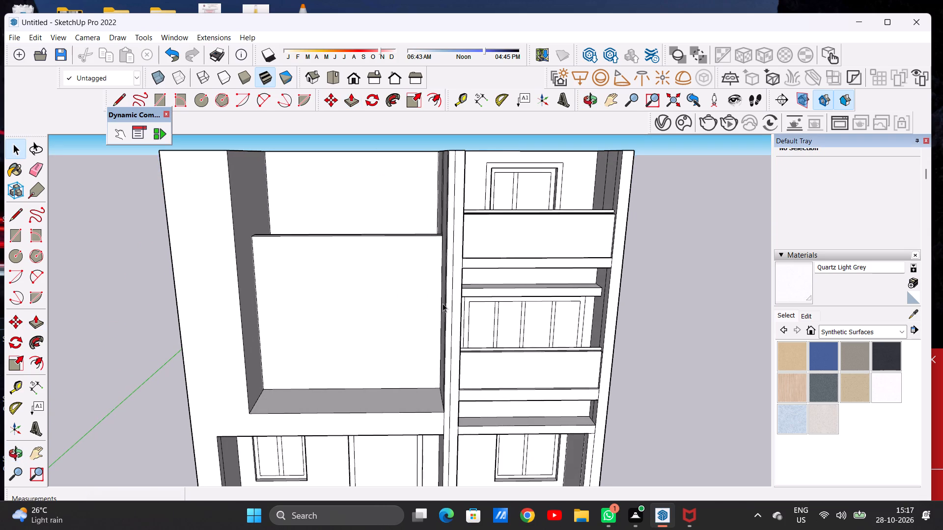
scroll(457, 301, "down", 5)
middle_click_drag(399, 304, 394, 360)
key("l")
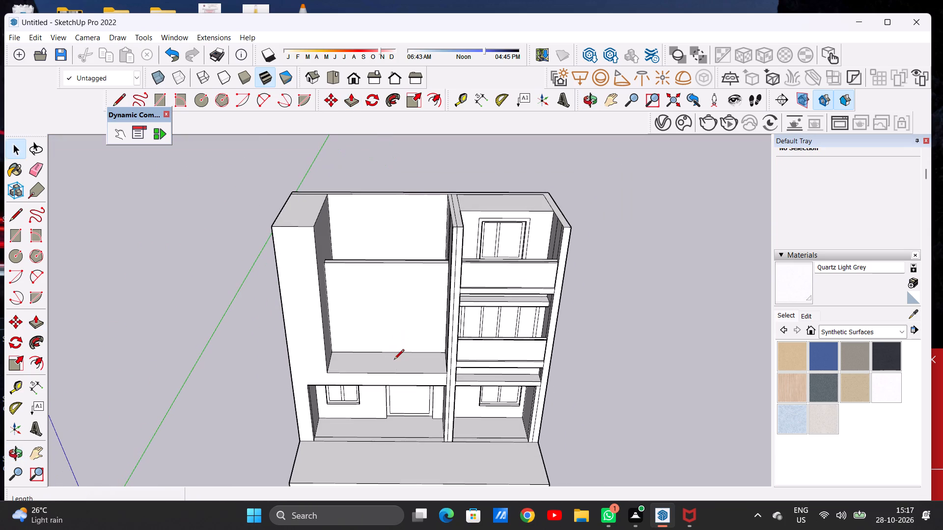
scroll(394, 360, "up", 5)
left_click(435, 345)
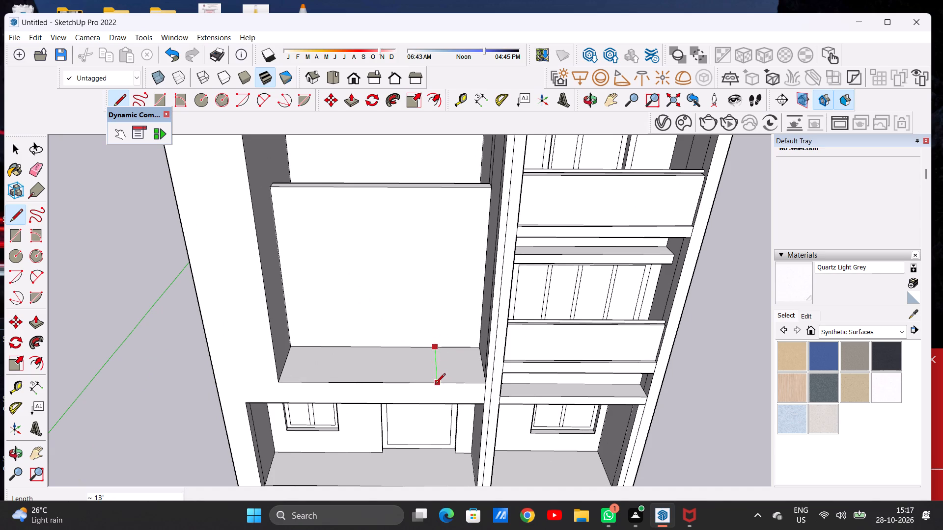
left_click(435, 385)
Extrude the marked-off roof section beside the dividing wall up about 36' 6 1/2", level with the upper-bay front wall's top.
key("p")
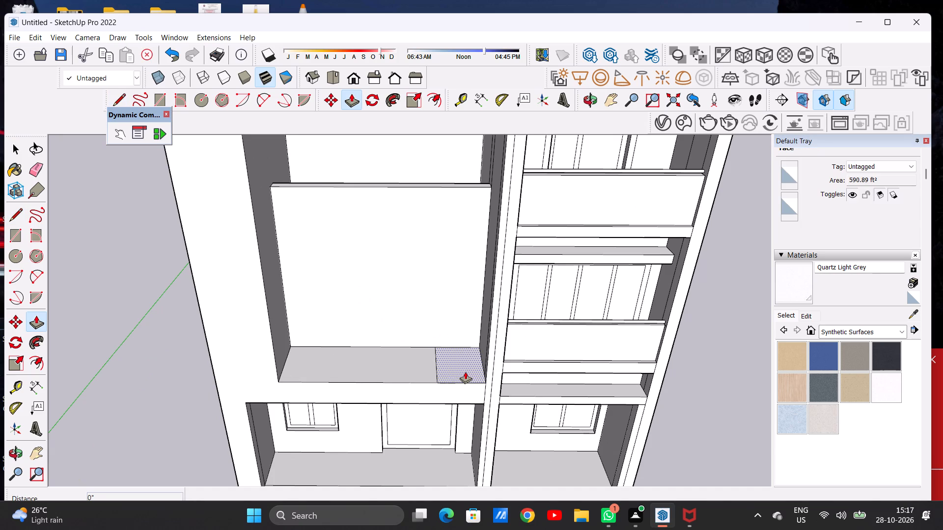
left_click(465, 371)
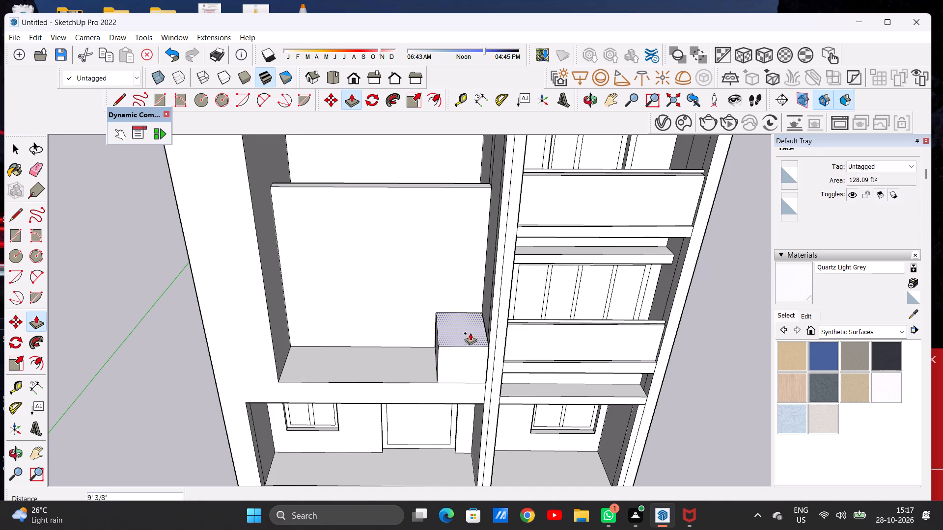
scroll(471, 334, "down", 4)
scroll(471, 335, "up", 1)
scroll(471, 335, "down", 1)
scroll(492, 232, "up", 10)
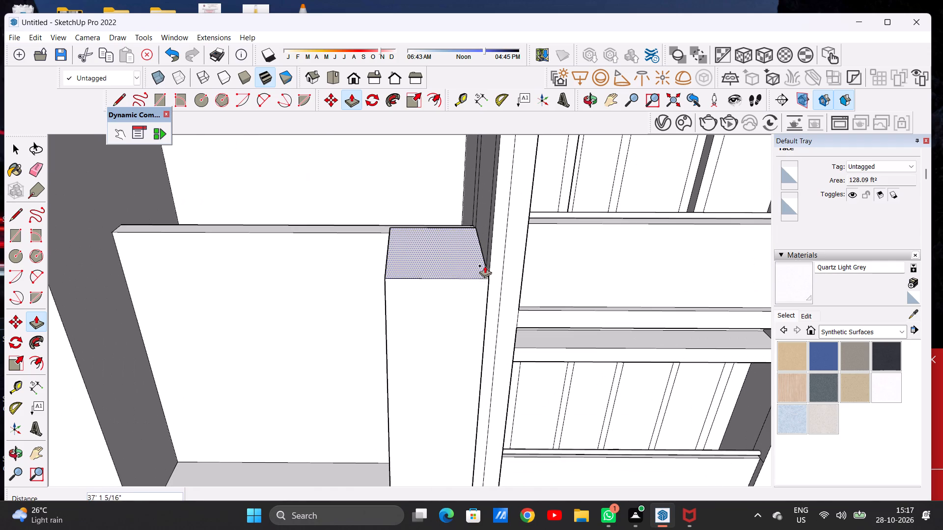
left_click(340, 234)
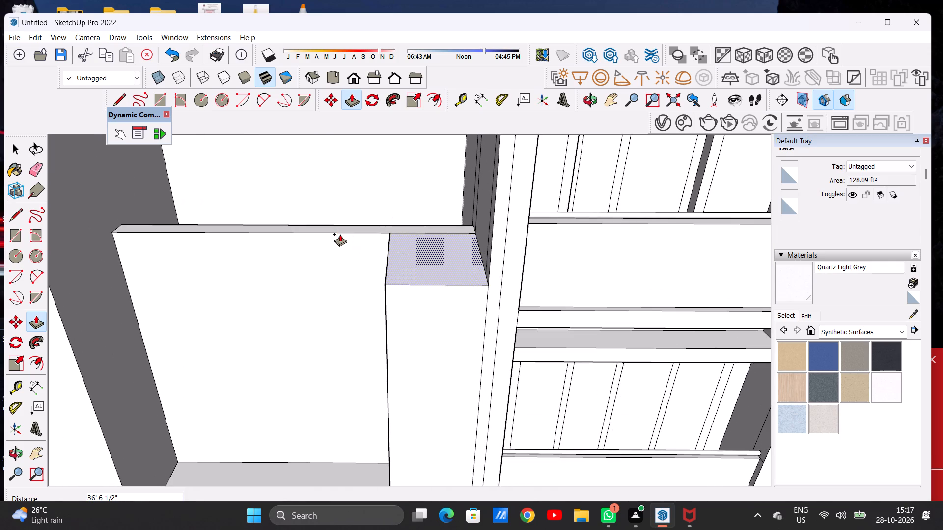
key("space")
Examine the pier beside the dividing wall in relation to the whole facade, from the front and from above.
scroll(437, 298, "down", 16)
middle_click_drag(407, 329, 401, 227)
scroll(418, 297, "up", 7)
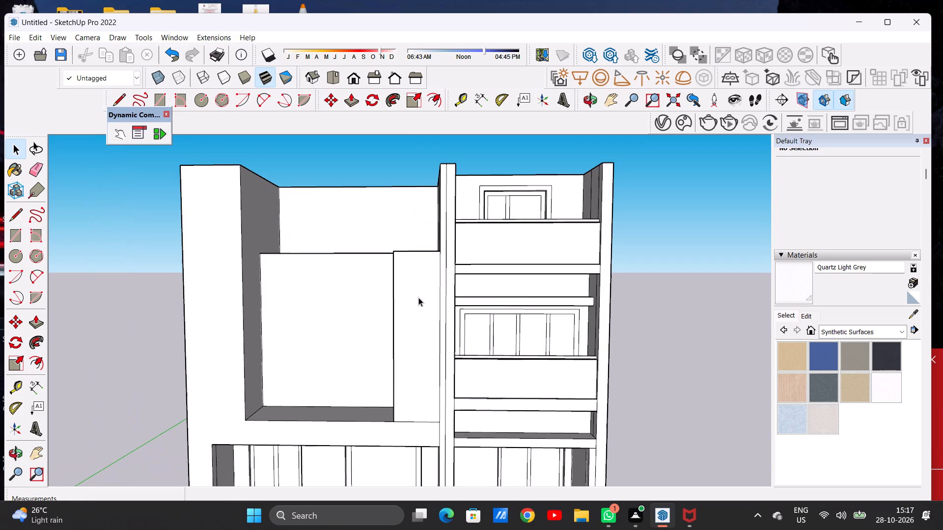
scroll(418, 297, "down", 3)
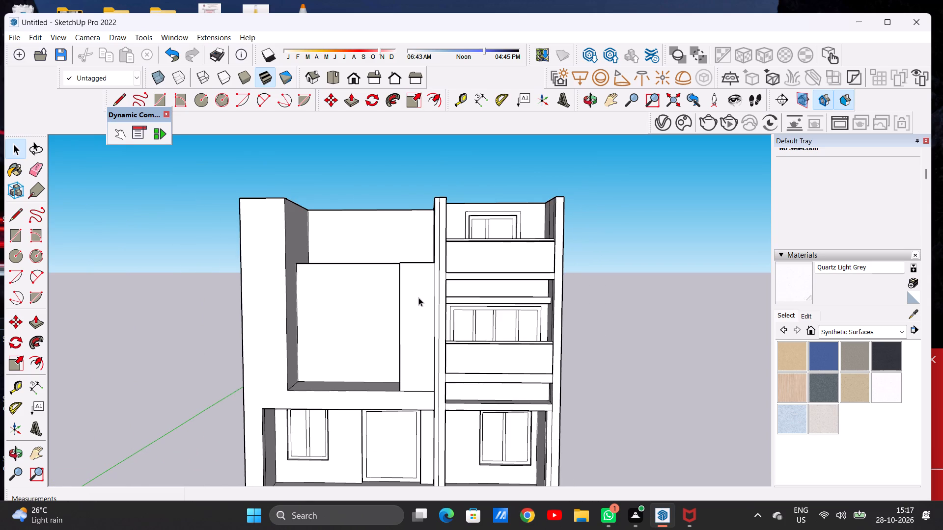
scroll(418, 297, "down", 5)
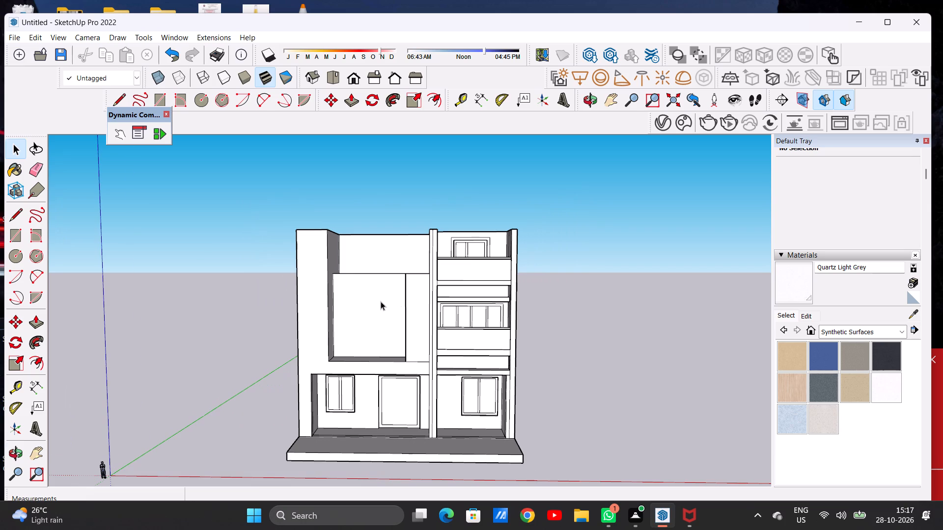
middle_click_drag(381, 301, 381, 294)
scroll(381, 294, "up", 4)
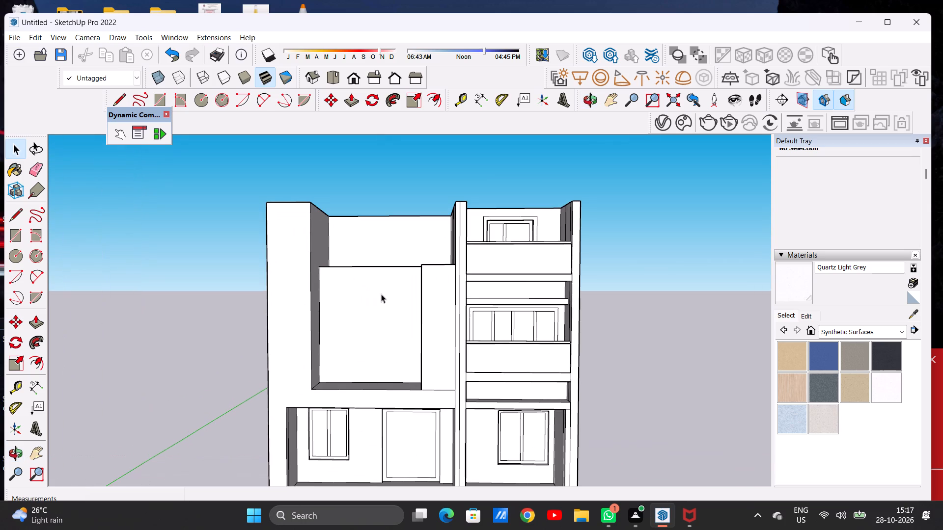
middle_click_drag(393, 291, 387, 341)
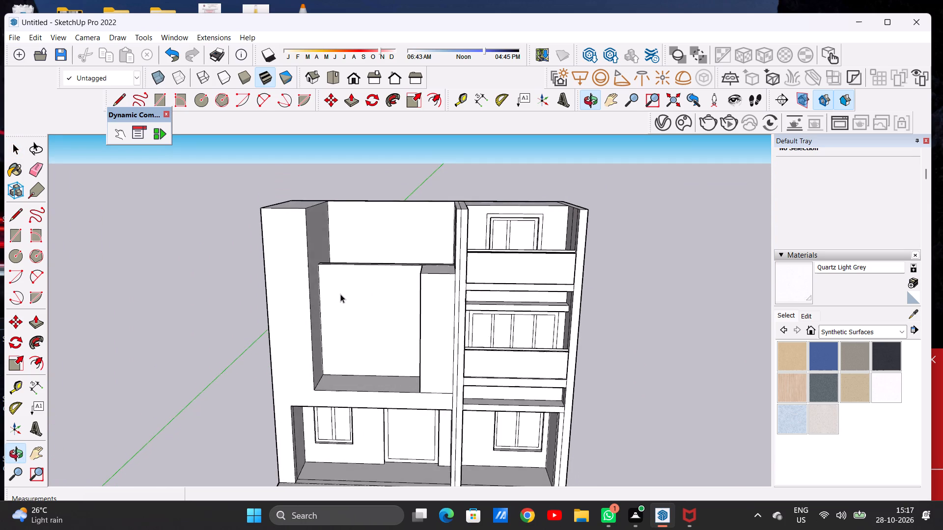
scroll(340, 294, "up", 4)
key("l")
scroll(353, 276, "up", 5)
scroll(358, 277, "down", 8)
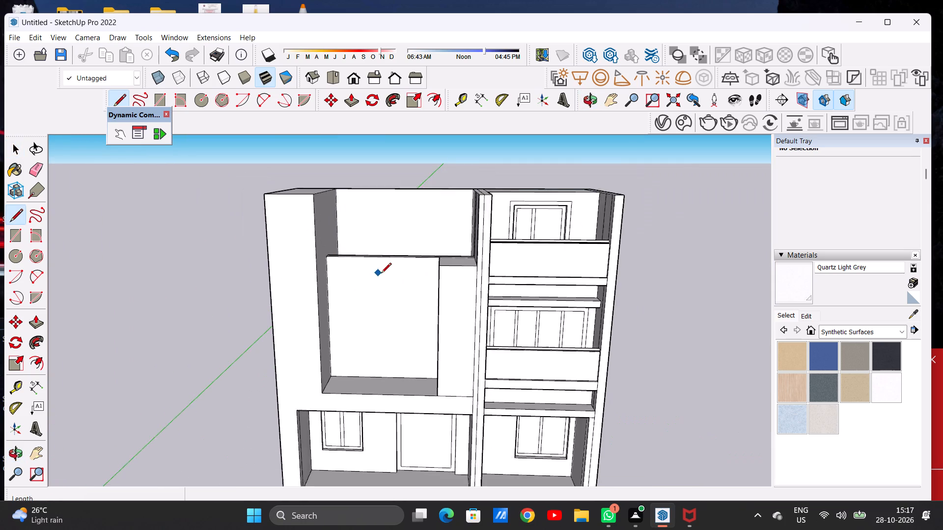
scroll(381, 274, "down", 1)
key("space")
middle_click_drag(391, 263, 402, 317)
scroll(435, 252, "up", 4)
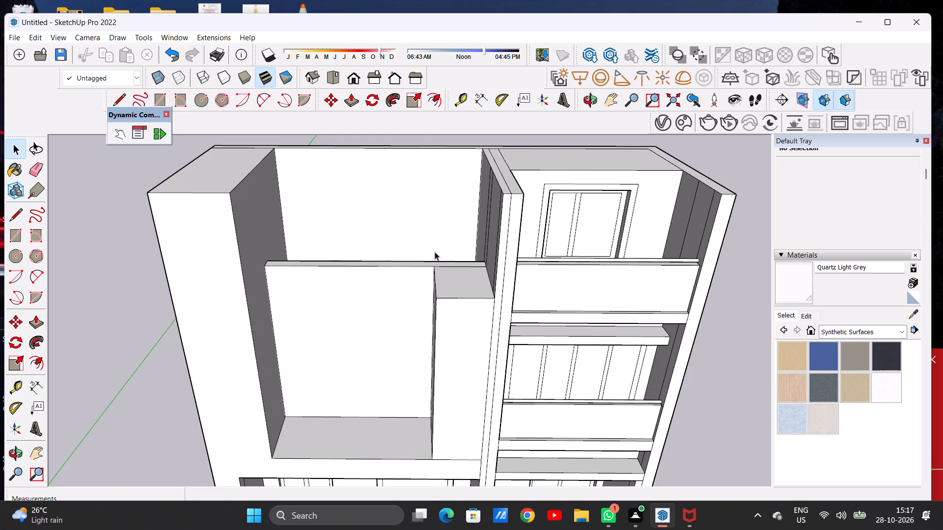
Raise the top face of the upper-bay front wall by about 2' 2 9/16".
scroll(441, 256, "up", 2)
key("p")
scroll(449, 264, "up", 8)
left_click(450, 264)
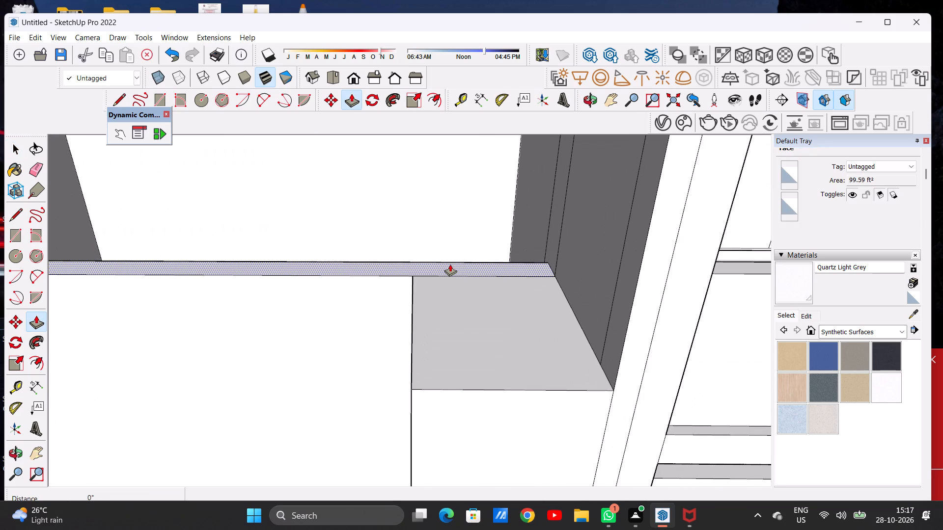
left_click(460, 236)
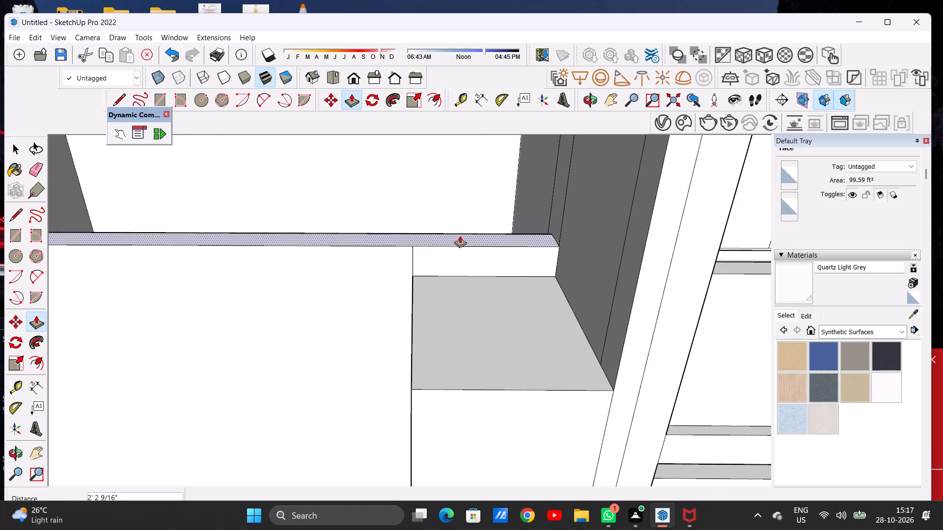
key("space")
Draw a line about 32' 3" long across the raised wall's front face, from the pier's inner rear corner to the far edge.
scroll(459, 268, "down", 9)
middle_click_drag(445, 281, 438, 262)
scroll(438, 261, "up", 7)
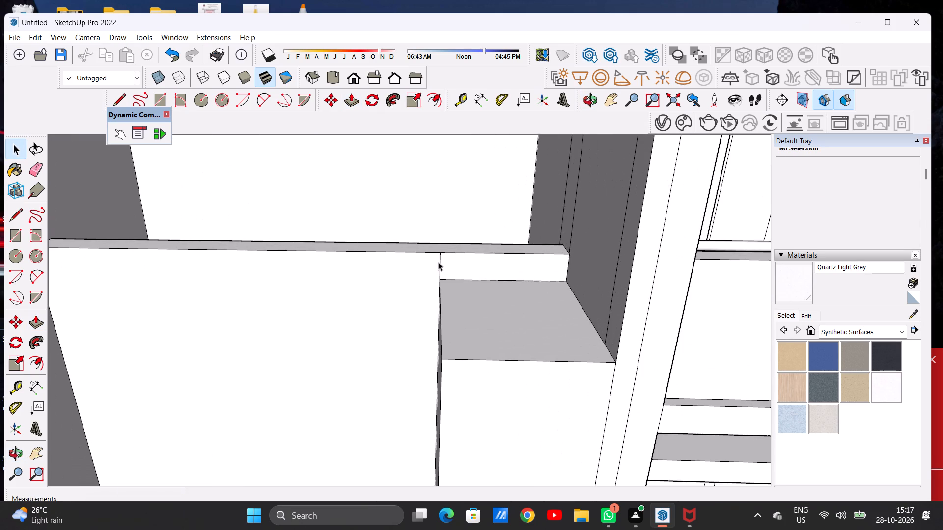
key("l")
left_click(438, 280)
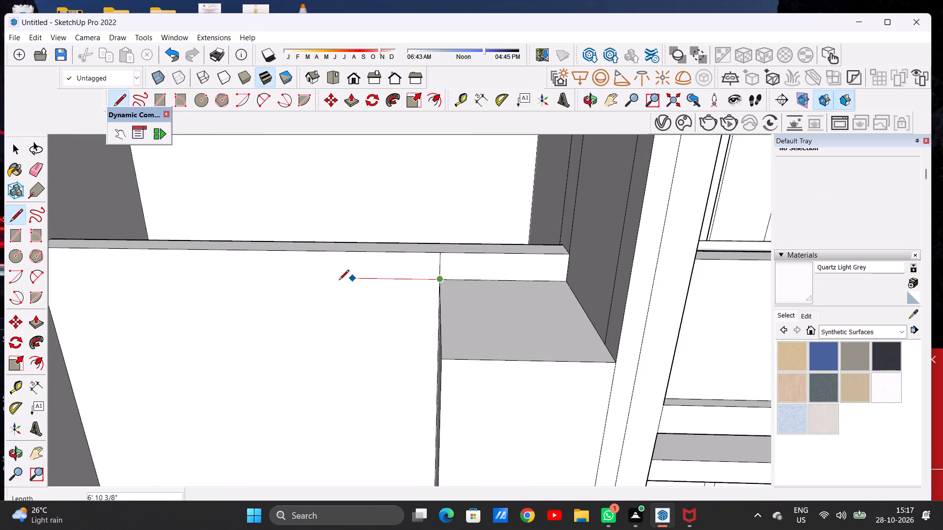
scroll(397, 271, "down", 7)
scroll(214, 273, "up", 6)
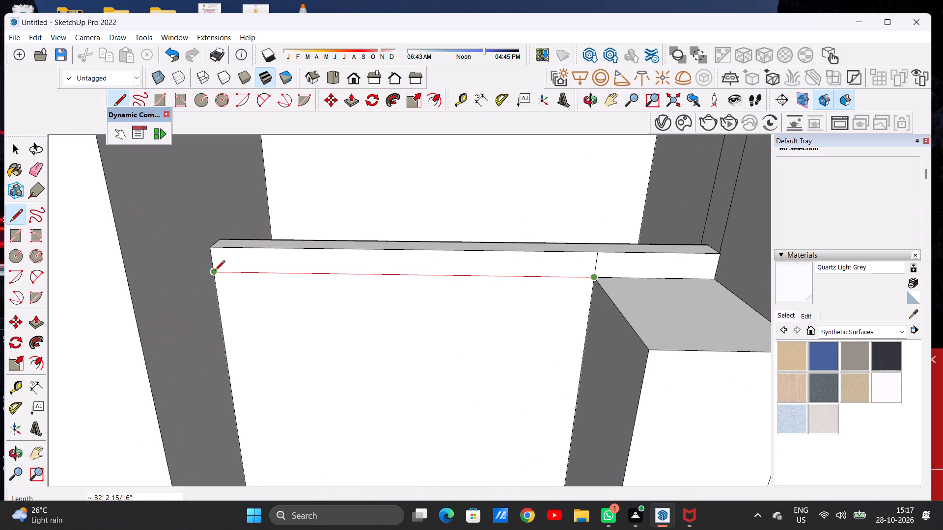
left_click(215, 271)
key("space")
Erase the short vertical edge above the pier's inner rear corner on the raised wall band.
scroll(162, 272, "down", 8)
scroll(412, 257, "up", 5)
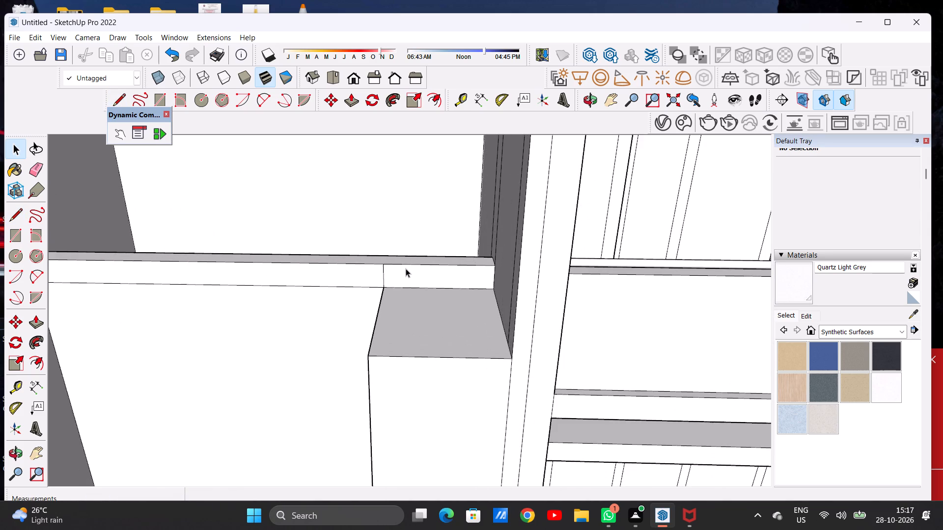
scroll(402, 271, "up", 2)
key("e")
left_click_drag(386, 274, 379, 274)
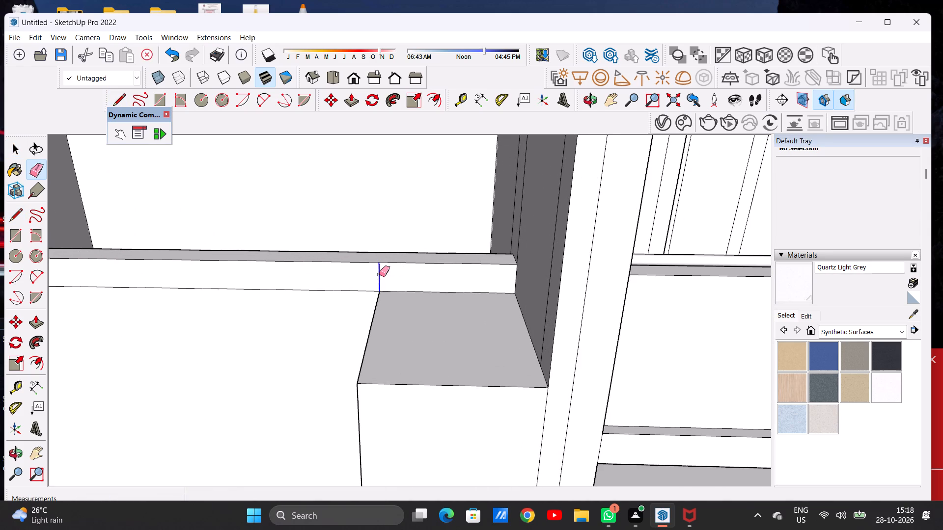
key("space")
Draw a vertical line from the pier's inner rear corner up to the top edge of the wall band.
scroll(438, 275, "down", 11)
middle_click_drag(383, 294, 372, 273)
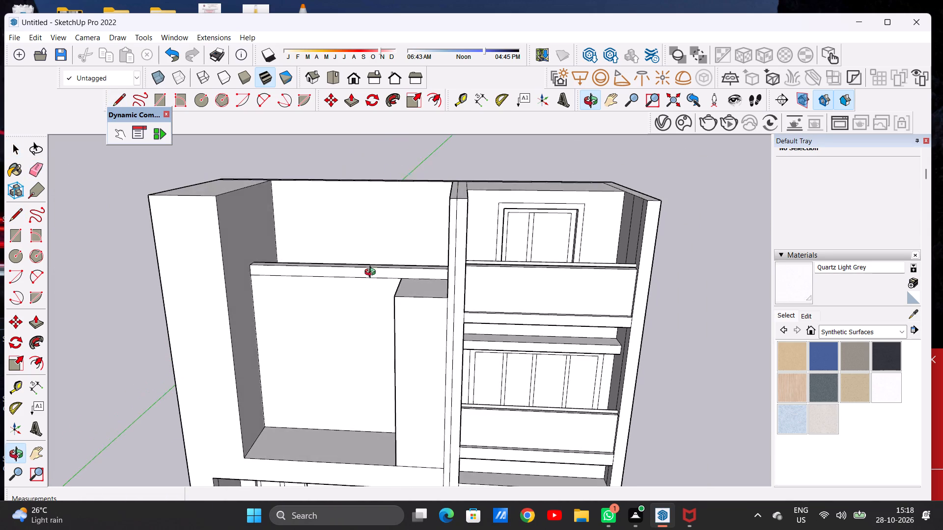
middle_click_drag(372, 273, 372, 265)
scroll(393, 280, "up", 2)
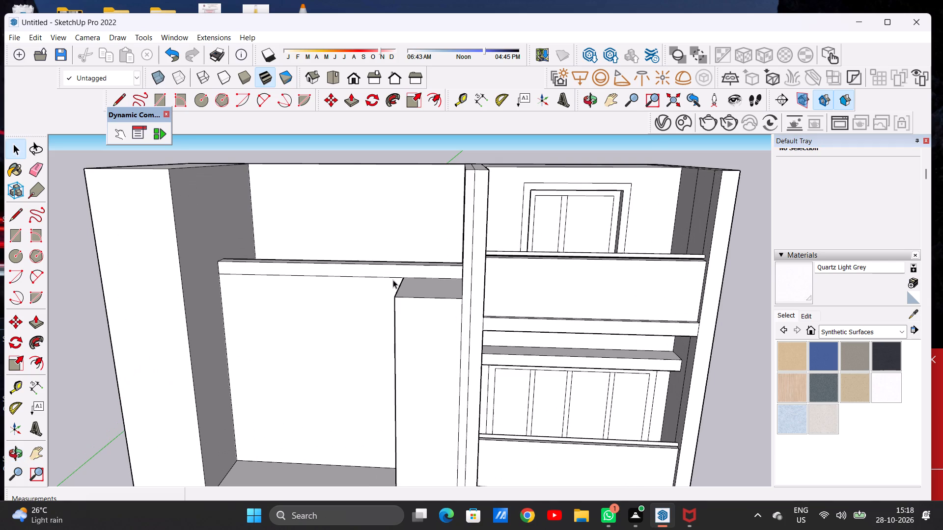
middle_click_drag(393, 280, 407, 276)
scroll(408, 281, "up", 5)
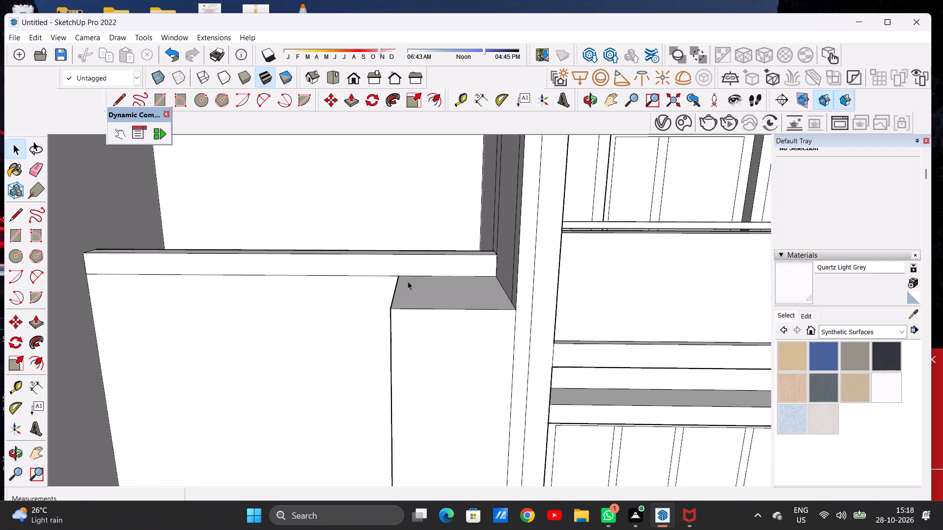
middle_click_drag(405, 279, 406, 285)
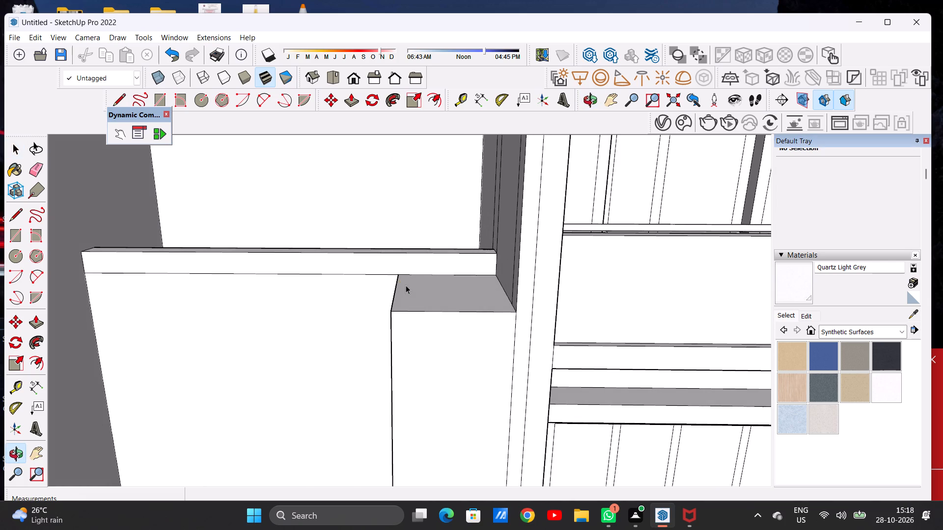
key("l")
scroll(406, 283, "up", 5)
left_click(394, 272)
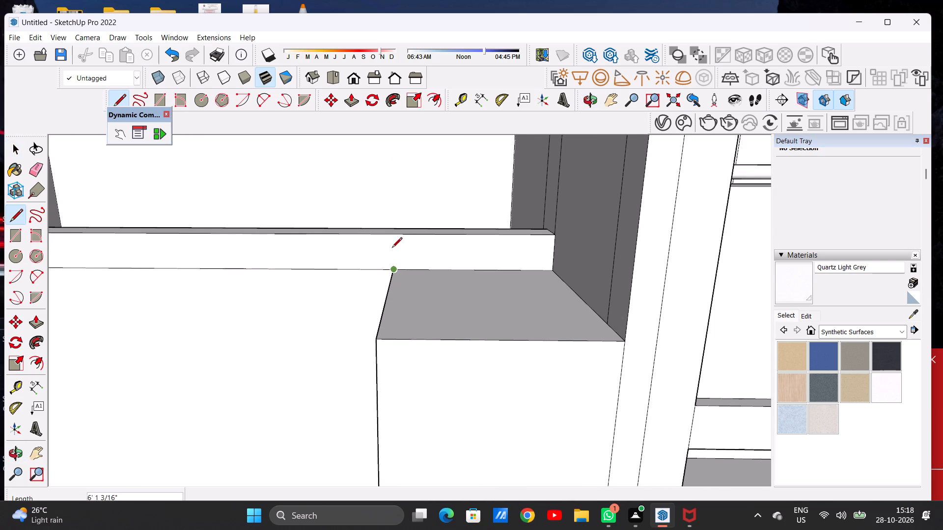
left_click(395, 234)
key("space")
Extrude the wall band beside the pier forward about 13' to form a slab flush with the pier's front.
type("P")
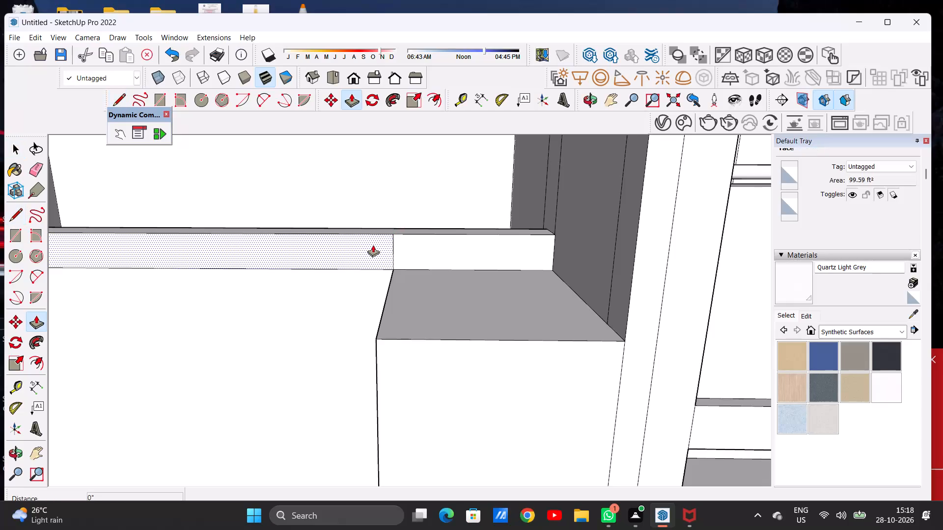
left_click(373, 245)
scroll(366, 271, "down", 16)
scroll(371, 277, "up", 2)
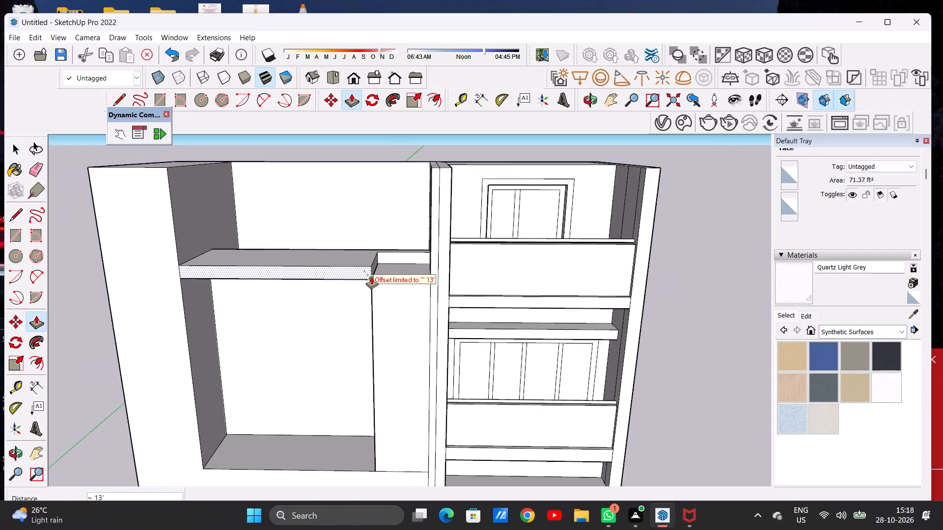
scroll(371, 277, "up", 4)
left_click(371, 277)
key("space")
Raise the pier's top face level with the top of the new slab.
scroll(396, 289, "down", 12)
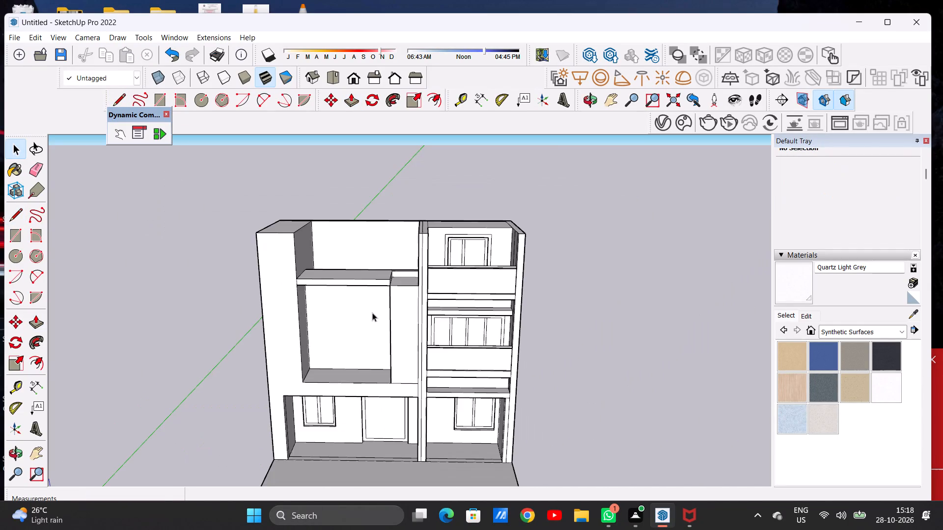
middle_click_drag(371, 309, 372, 274)
scroll(388, 279, "up", 7)
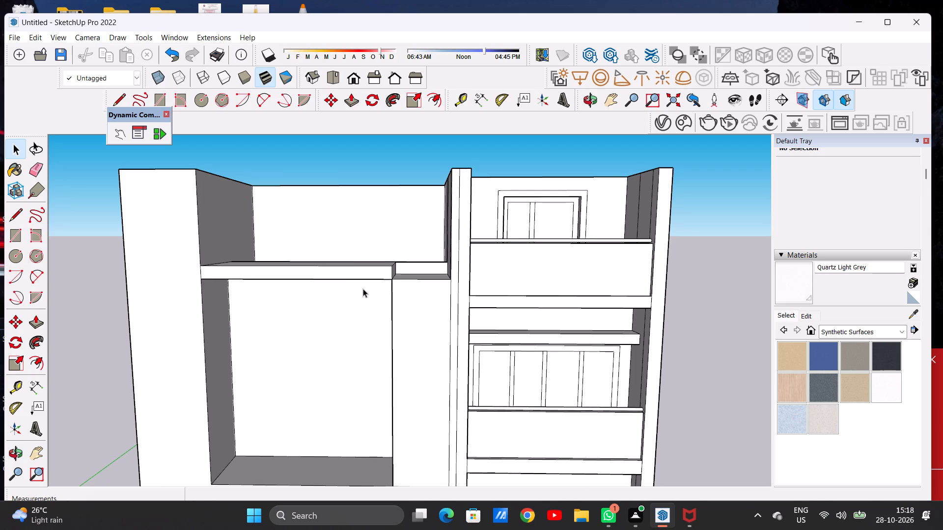
scroll(363, 289, "down", 3)
middle_click_drag(395, 282, 401, 336)
scroll(406, 288, "up", 2)
scroll(406, 288, "down", 2)
scroll(406, 288, "up", 1)
scroll(406, 288, "down", 1)
scroll(406, 288, "up", 1)
key("p")
scroll(402, 278, "down", 1)
scroll(402, 278, "up", 5)
left_click(403, 278)
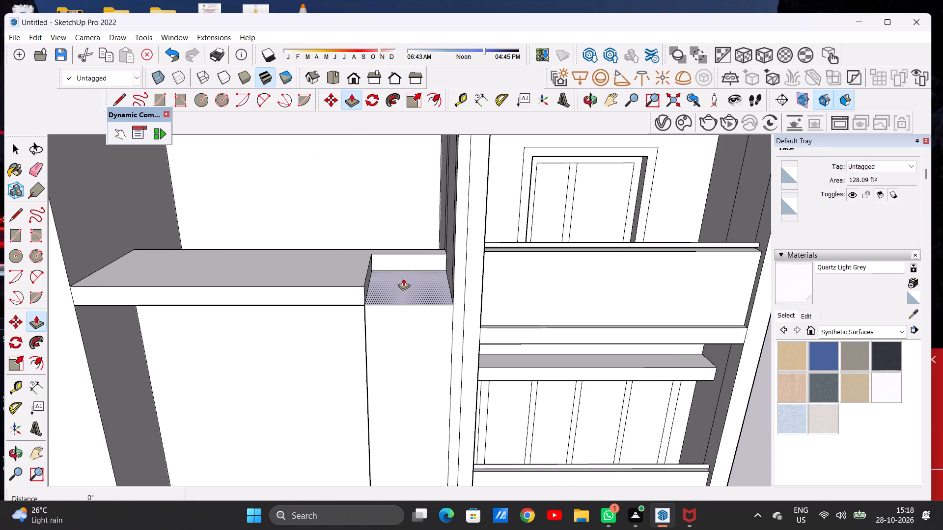
left_click(364, 288)
key("space")
Draw a line about 2' 4" long on the slab top from the pier's rear corner to the back edge.
scroll(406, 304, "down", 4)
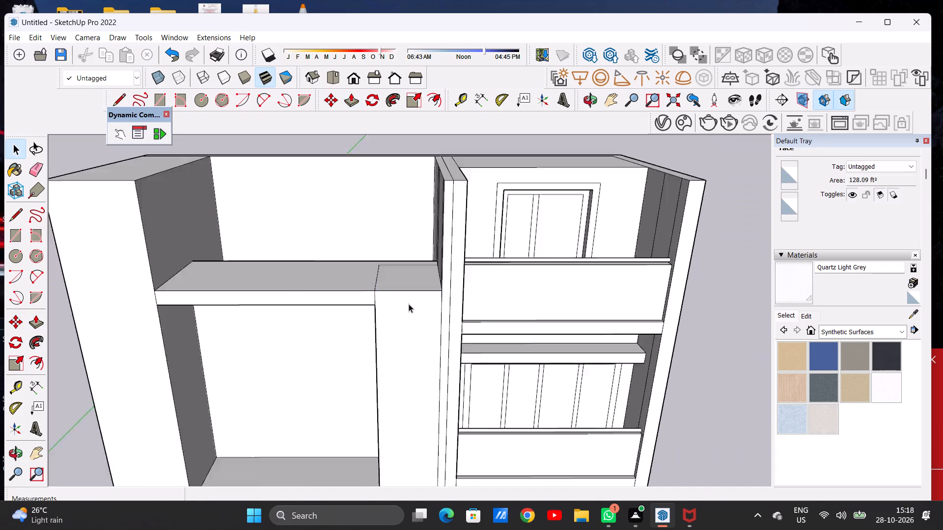
scroll(409, 304, "down", 3)
scroll(397, 287, "up", 1)
scroll(397, 287, "down", 5)
middle_click_drag(392, 318, 387, 362)
scroll(391, 292, "up", 7)
scroll(391, 292, "down", 1)
scroll(391, 292, "up", 1)
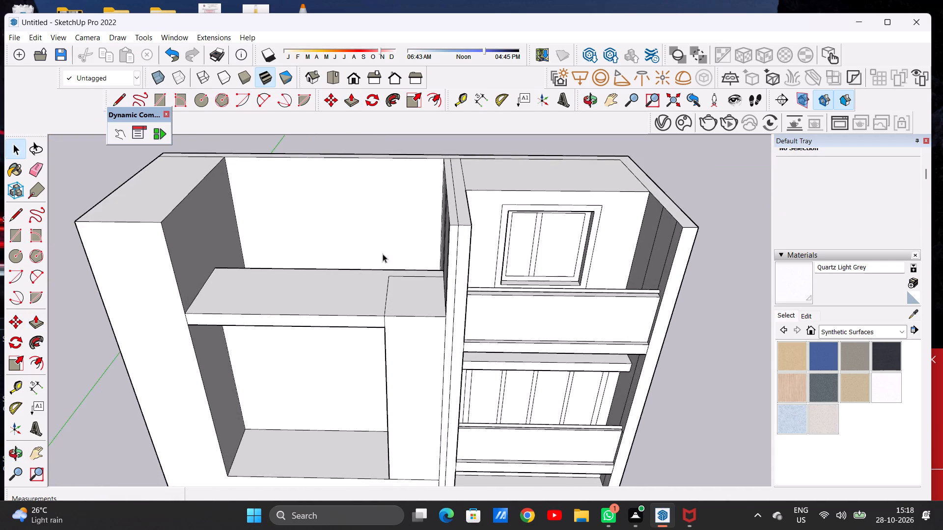
middle_click_drag(383, 257, 388, 334)
scroll(381, 285, "down", 1)
scroll(381, 285, "up", 3)
key("l")
scroll(396, 287, "up", 6)
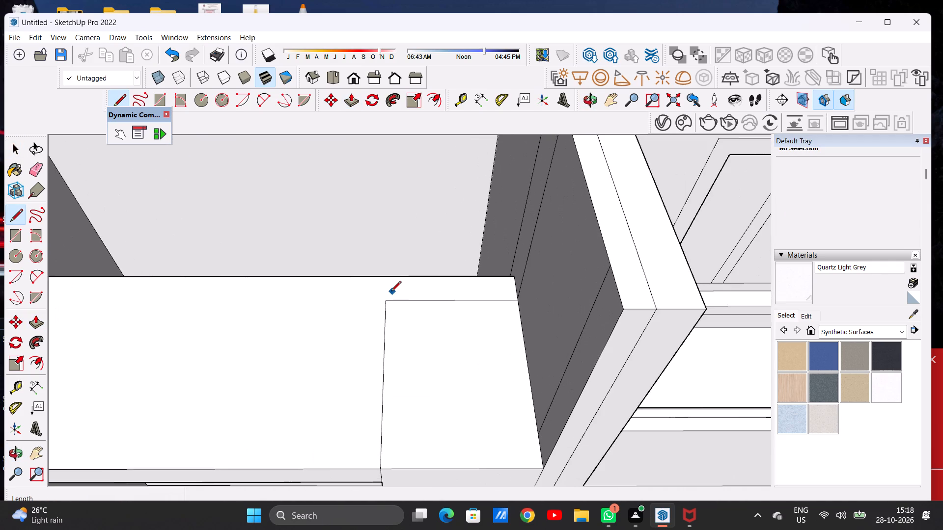
left_click(386, 301)
left_click(388, 277)
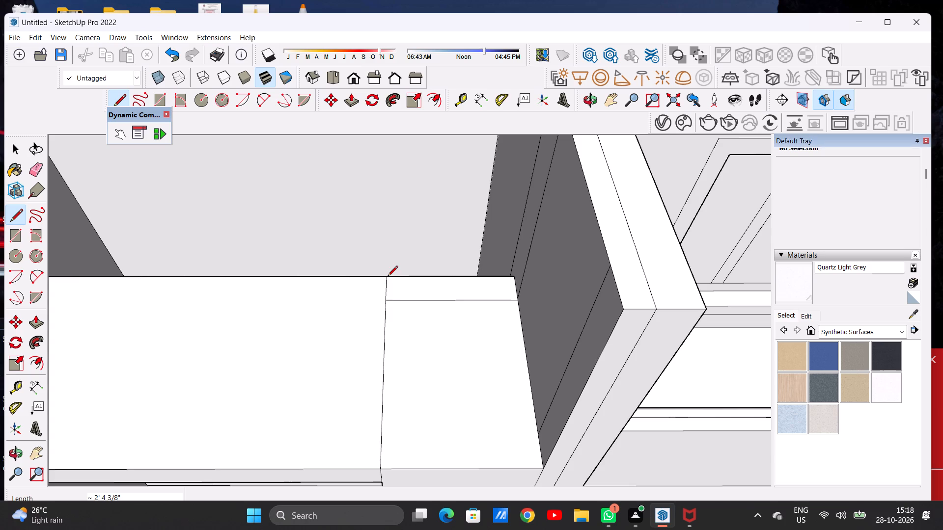
key("space")
Examine the upper-bay frame and the whole facade from the front for its proportions.
scroll(395, 313, "down", 20)
middle_click_drag(371, 340, 373, 257)
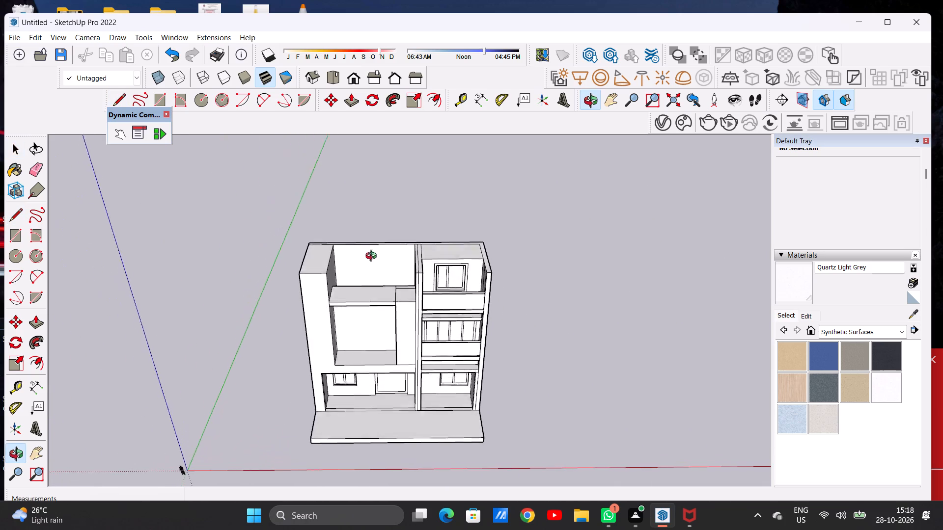
middle_click_drag(373, 257, 375, 229)
scroll(371, 331, "up", 6)
middle_click_drag(367, 353, 359, 314)
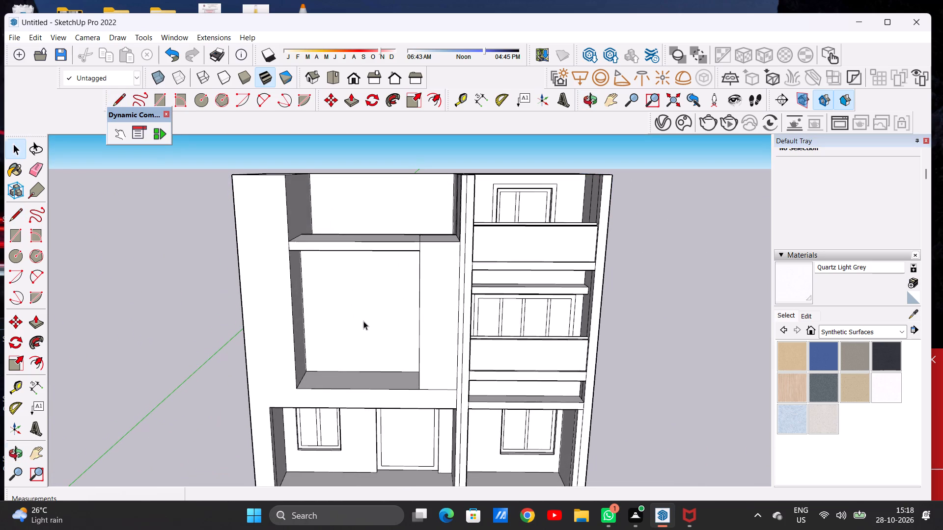
scroll(390, 313, "down", 5)
middle_click_drag(390, 330, 386, 310)
scroll(372, 312, "up", 6)
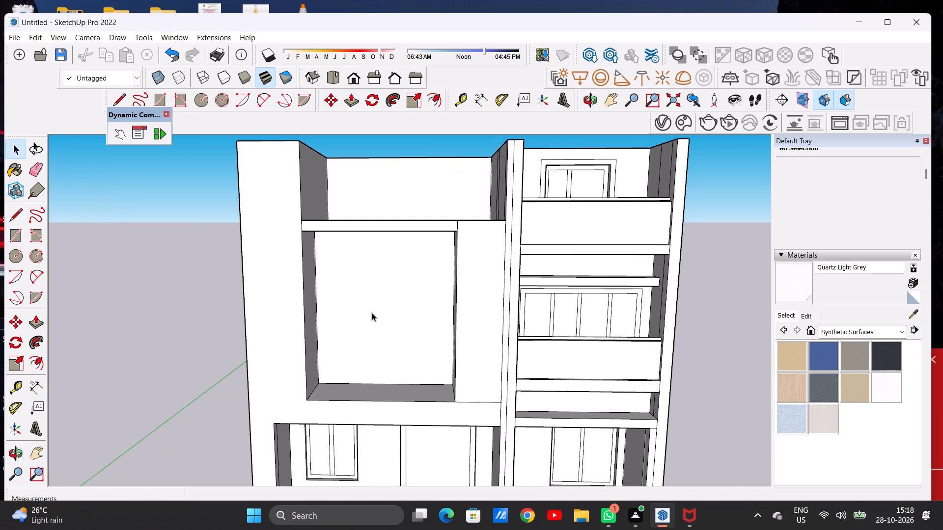
scroll(421, 319, "down", 3)
scroll(380, 323, "down", 1)
scroll(380, 323, "up", 2)
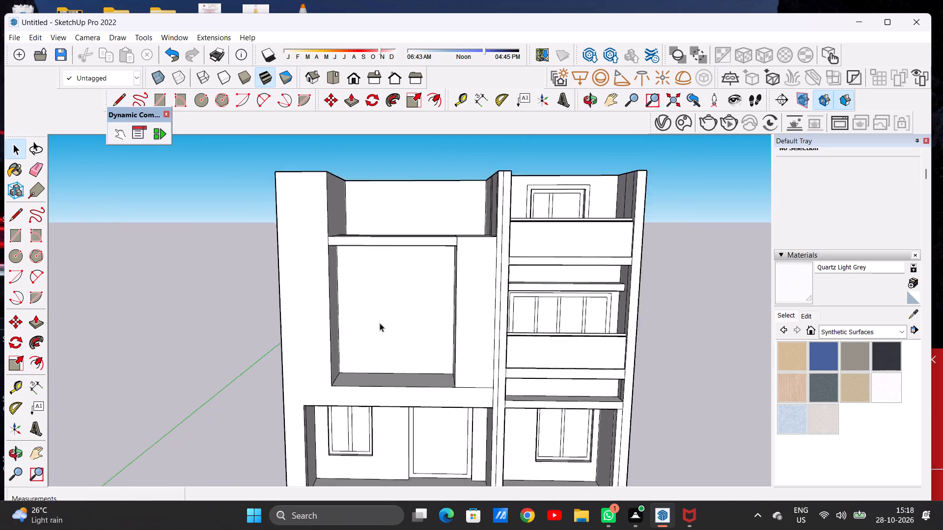
scroll(380, 323, "up", 4)
middle_click_drag(378, 322, 343, 359)
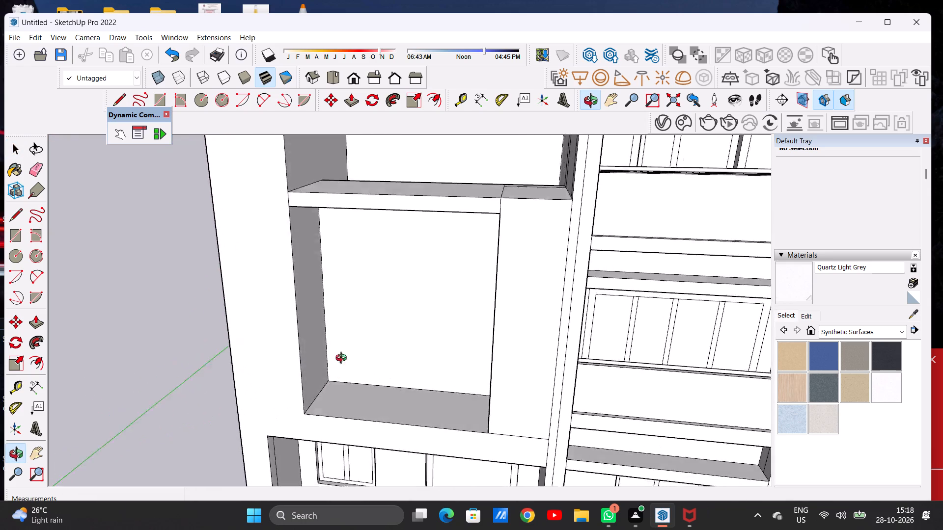
middle_click_drag(343, 359, 366, 305)
scroll(402, 298, "up", 1)
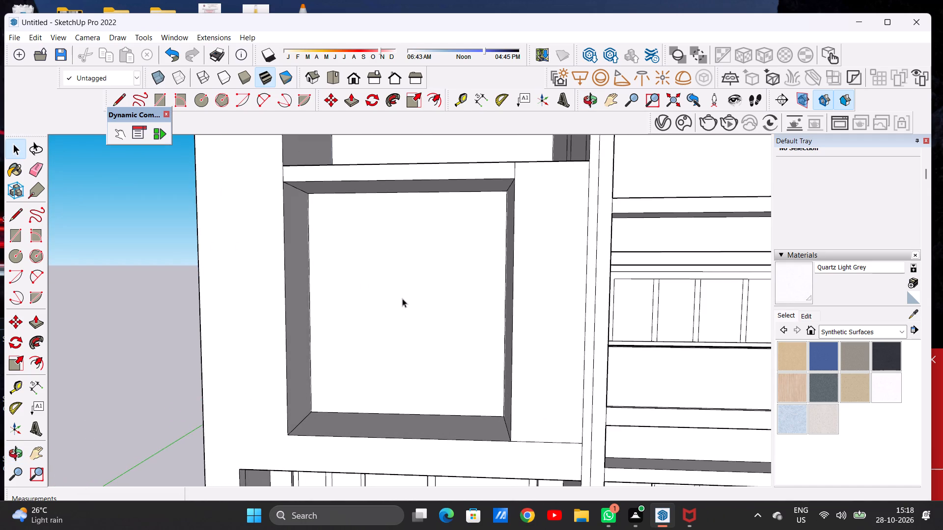
scroll(369, 295, "down", 6)
middle_click_drag(351, 296, 365, 298)
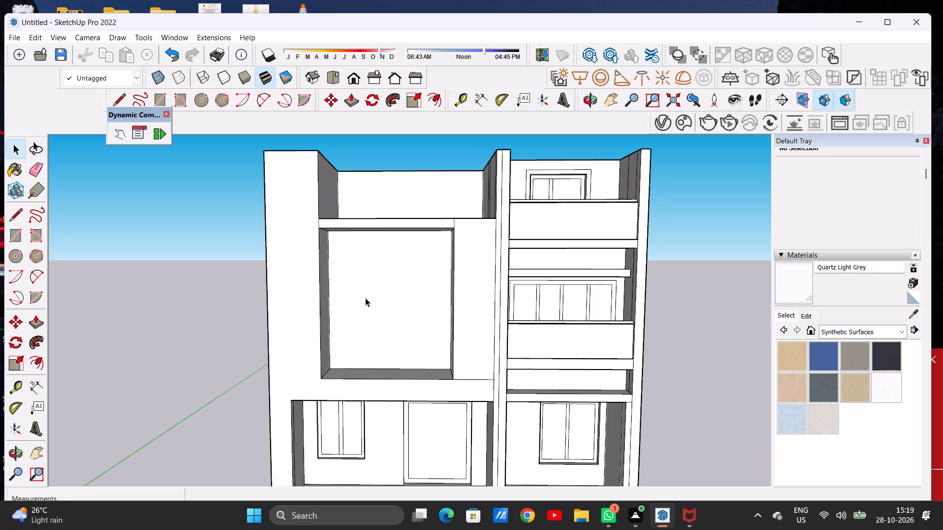
scroll(358, 292, "down", 5)
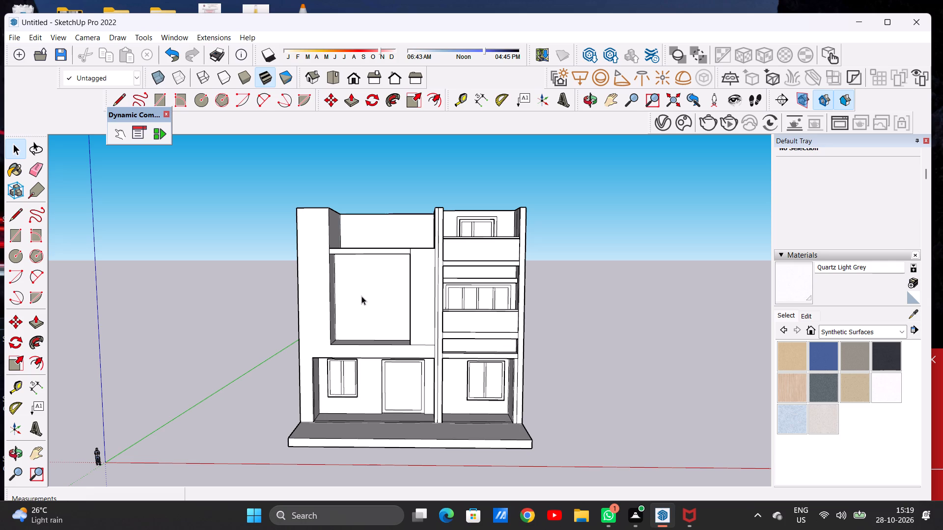
Extrude the upper part of the end wall opposite the balconies outward about 6' 3".
middle_click_drag(311, 326, 408, 344)
scroll(322, 314, "down", 5)
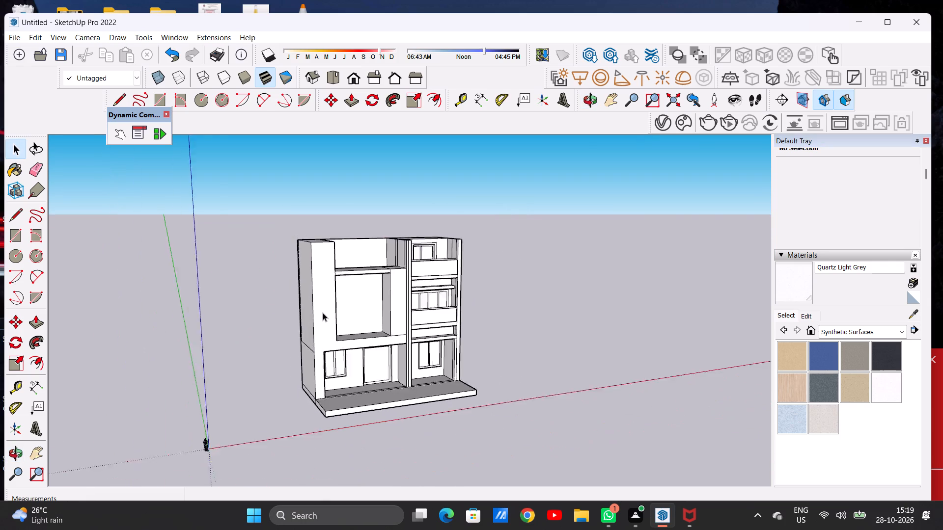
scroll(323, 313, "down", 1)
middle_click_drag(325, 337, 355, 325)
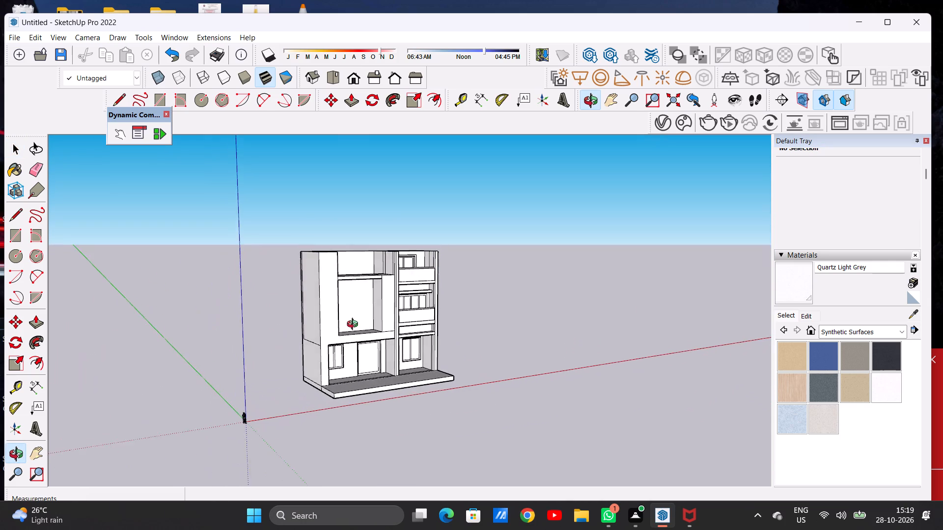
middle_click_drag(355, 325, 355, 326)
scroll(319, 329, "up", 6)
middle_click_drag(309, 330, 391, 359)
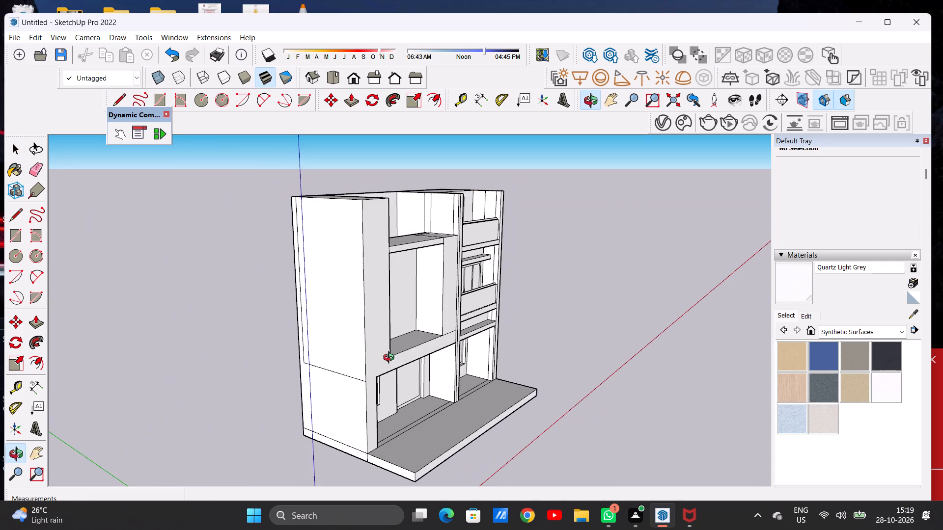
middle_click_drag(391, 359, 382, 368)
key("p")
scroll(346, 355, "up", 6)
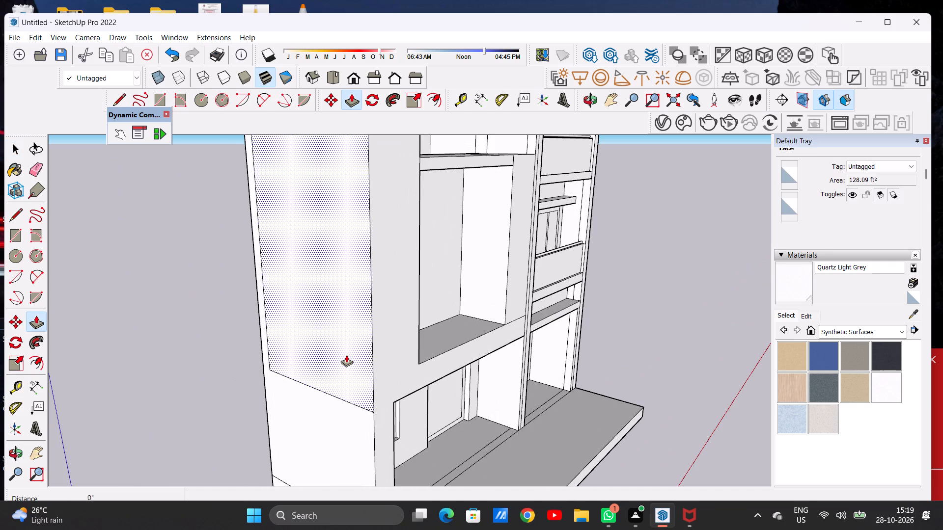
left_click(346, 355)
left_click(320, 364)
Extrude the lower part of the same end wall outward until flush with the widened upper part.
scroll(349, 329, "down", 7)
scroll(349, 382, "up", 5)
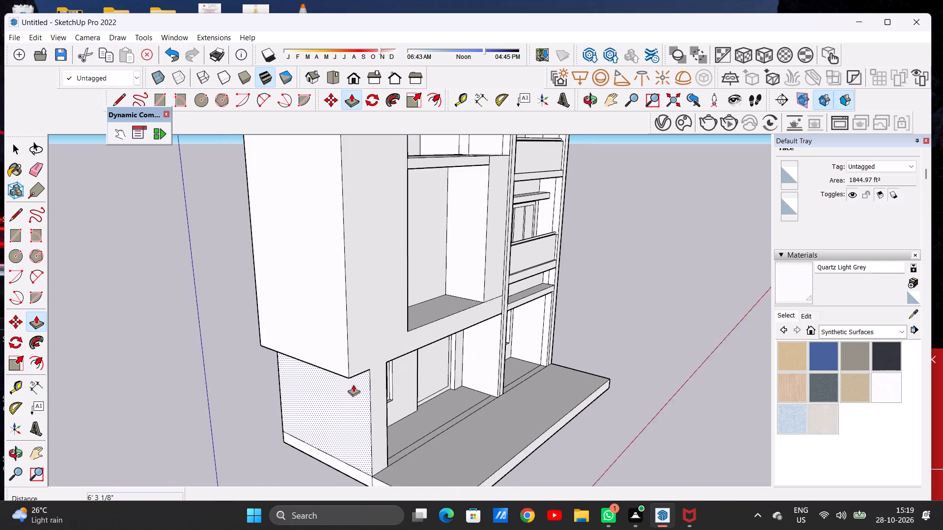
left_click(357, 385)
left_click(345, 377)
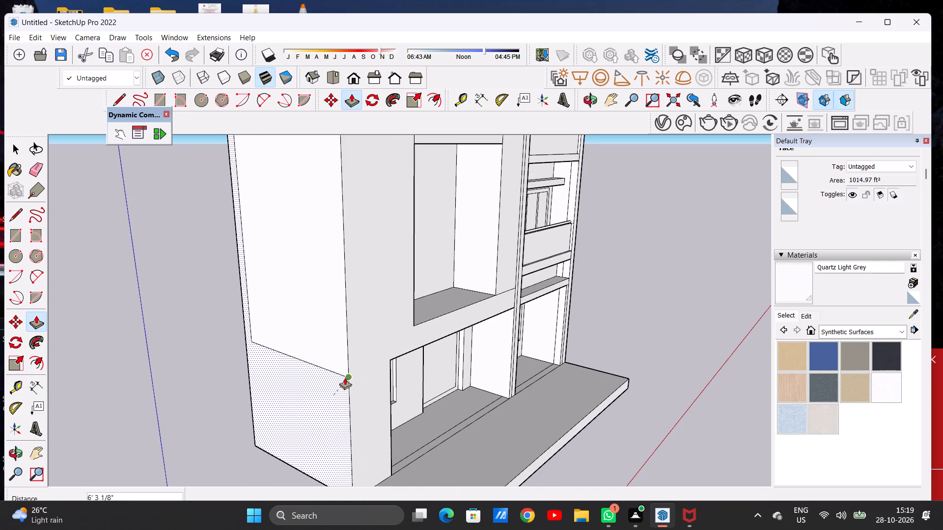
key("space")
Extrude the side face of the base strip beneath the widened end wall outward, flush with the wall.
scroll(361, 330, "down", 2)
scroll(361, 328, "up", 1)
scroll(361, 327, "down", 13)
middle_click_drag(372, 334, 334, 322)
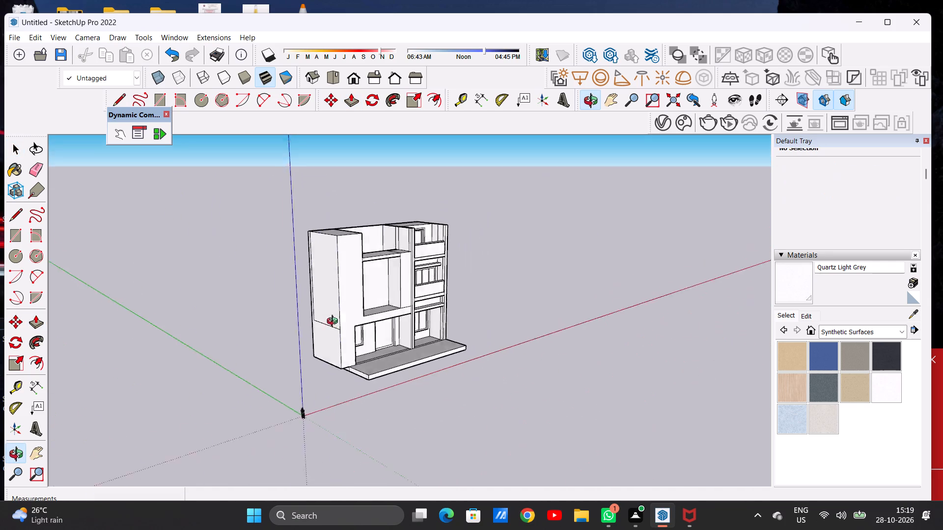
middle_click_drag(334, 322, 247, 322)
scroll(309, 279, "up", 6)
middle_click_drag(310, 275, 492, 272)
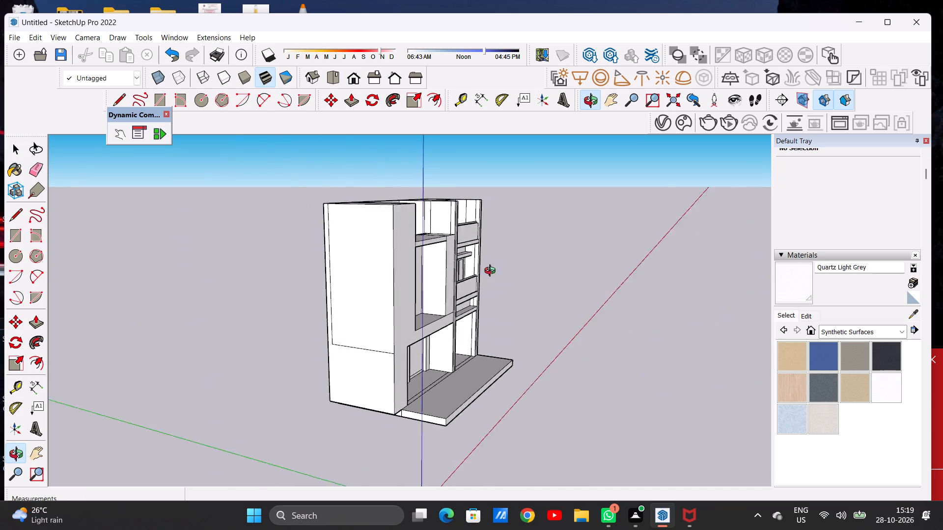
middle_click_drag(492, 272, 251, 269)
scroll(252, 271, "up", 1)
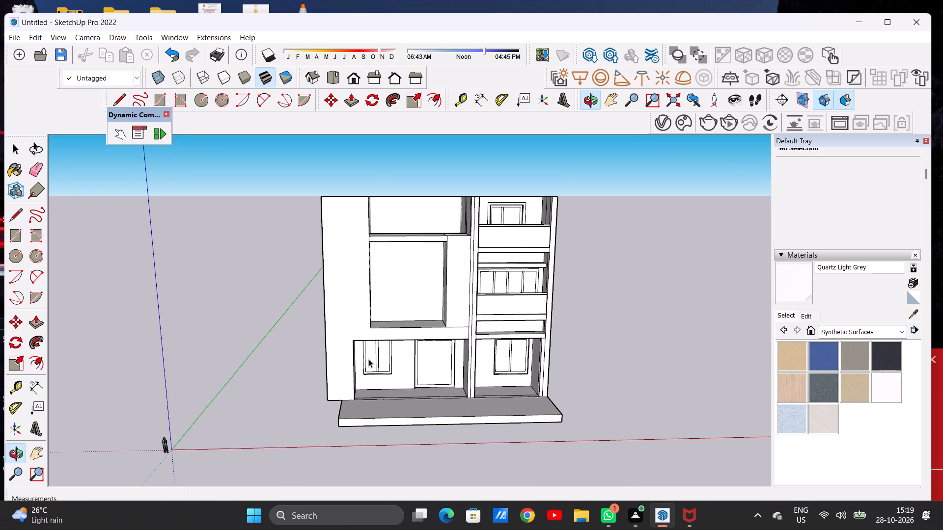
scroll(387, 330, "down", 6)
middle_click_drag(323, 398, 452, 375)
scroll(390, 381, "up", 11)
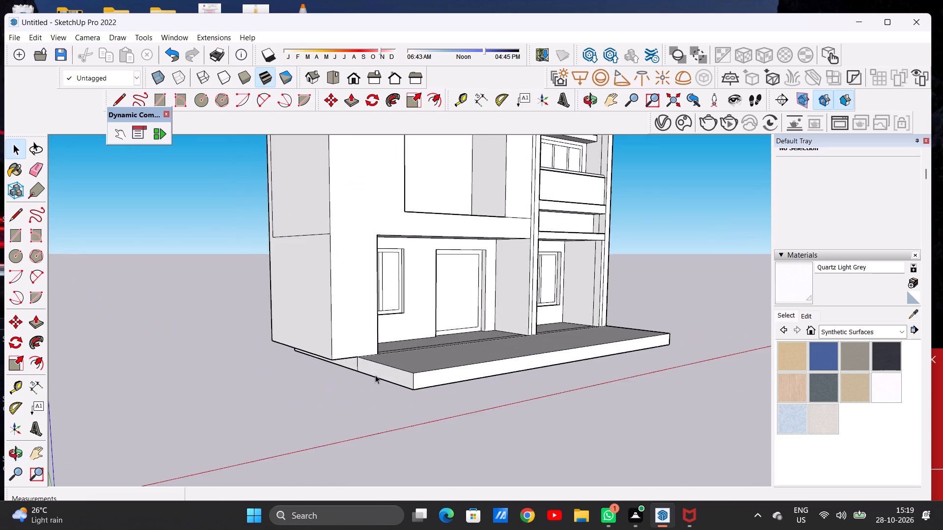
scroll(375, 375, "up", 3)
middle_click_drag(363, 385, 351, 391)
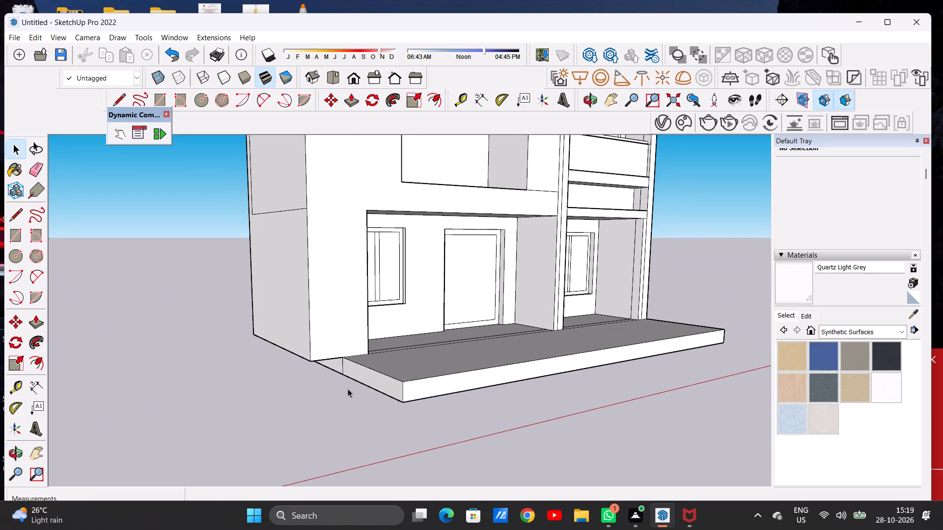
key("p")
scroll(325, 366, "up", 6)
left_click(337, 362)
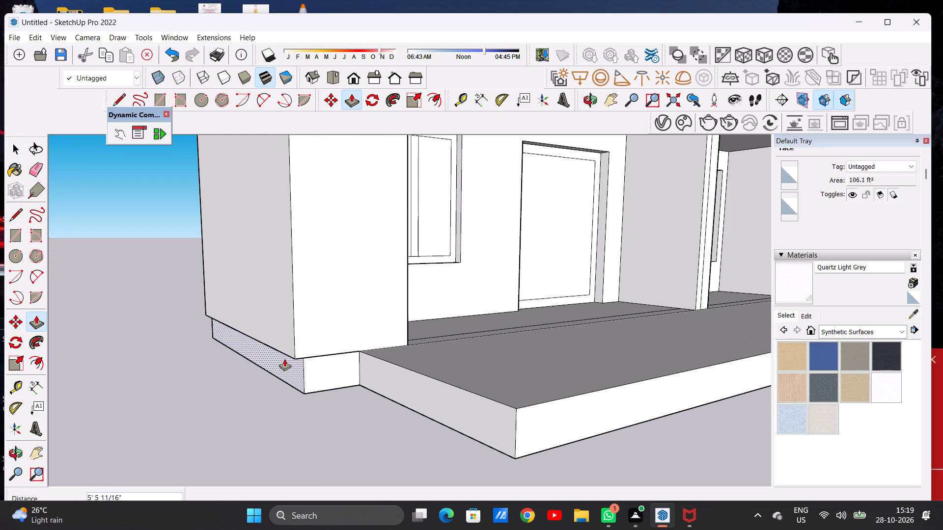
left_click(295, 357)
Extrude the porch slab's adjacent end face outward to line up with the widened end wall's corner.
left_click(372, 366)
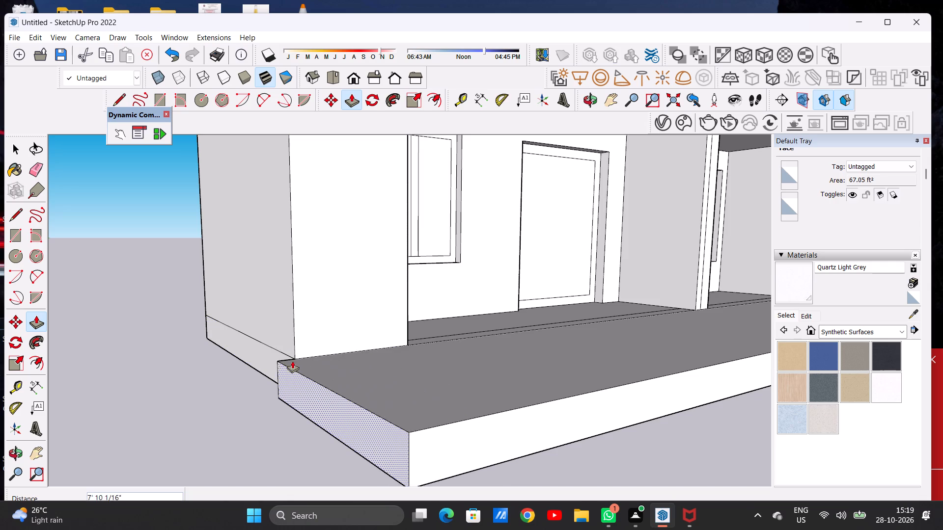
left_click(297, 359)
key("space")
Widen the large upper-bay recess by pushing its inner side face toward the widened end wall.
scroll(321, 374, "down", 12)
middle_click_drag(389, 347, 258, 383)
scroll(313, 311, "up", 4)
middle_click_drag(336, 356, 333, 317)
scroll(335, 318, "up", 1)
scroll(331, 342, "down", 12)
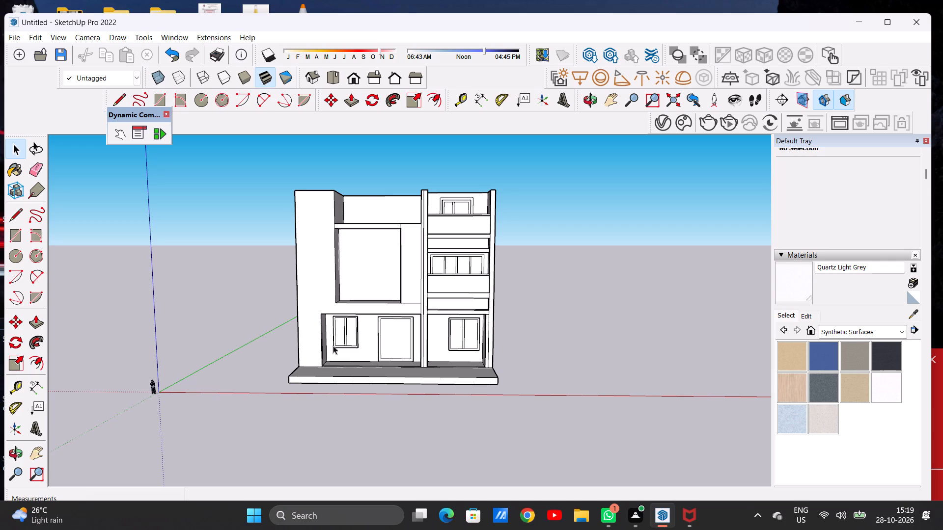
middle_click_drag(347, 276, 281, 304)
scroll(354, 256, "up", 6)
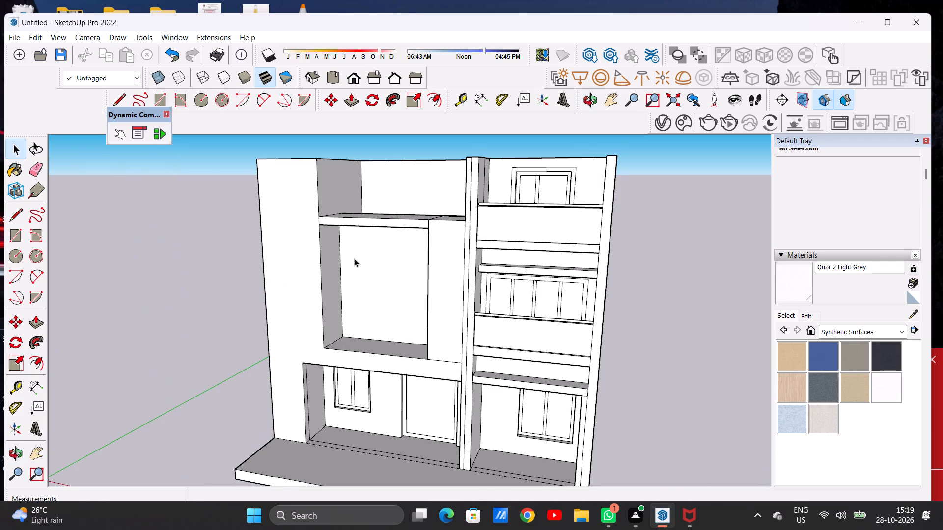
key("p")
scroll(330, 285, "up", 5)
left_click(330, 285)
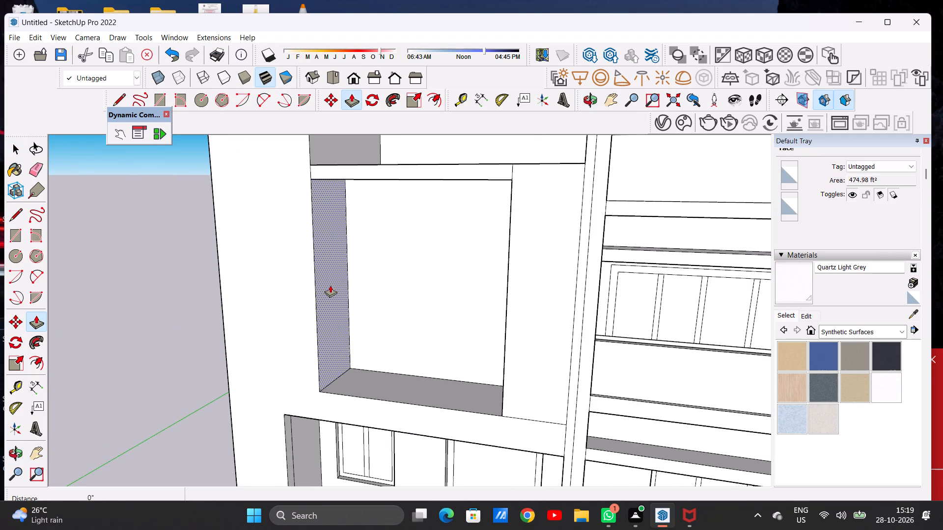
left_click(313, 272)
key("space")
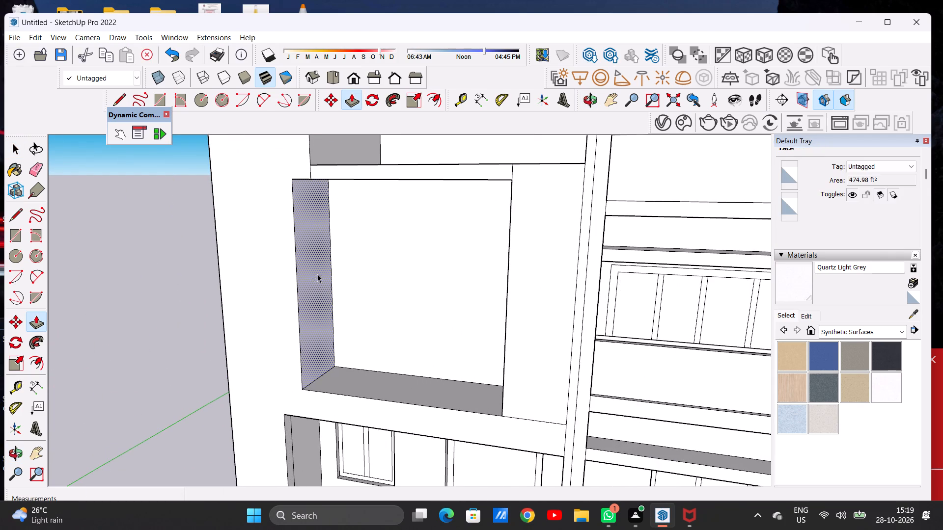
Widen the ground-floor porch recess by pushing both side faces toward the widened end wall, the front strip by about 1' 6".
scroll(353, 281, "down", 12)
middle_click_drag(334, 305, 390, 273)
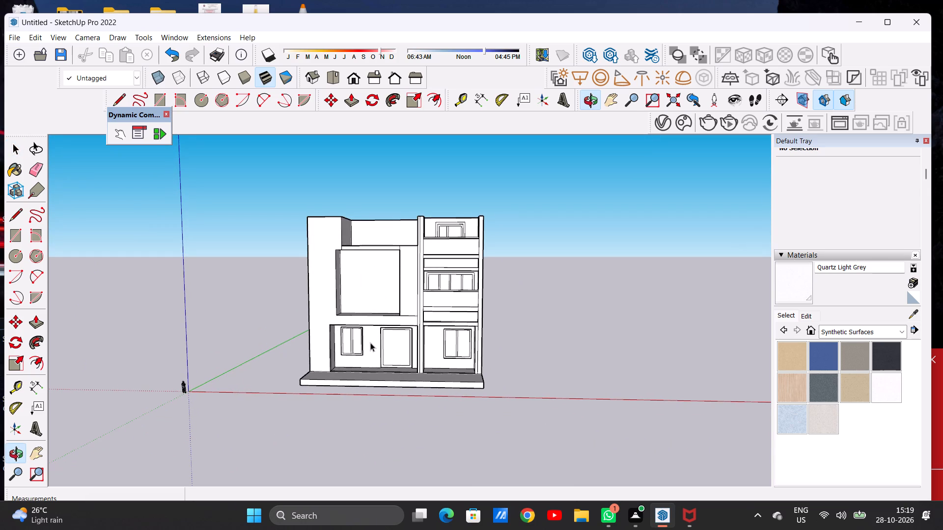
middle_click_drag(359, 353, 273, 350)
scroll(337, 337, "up", 4)
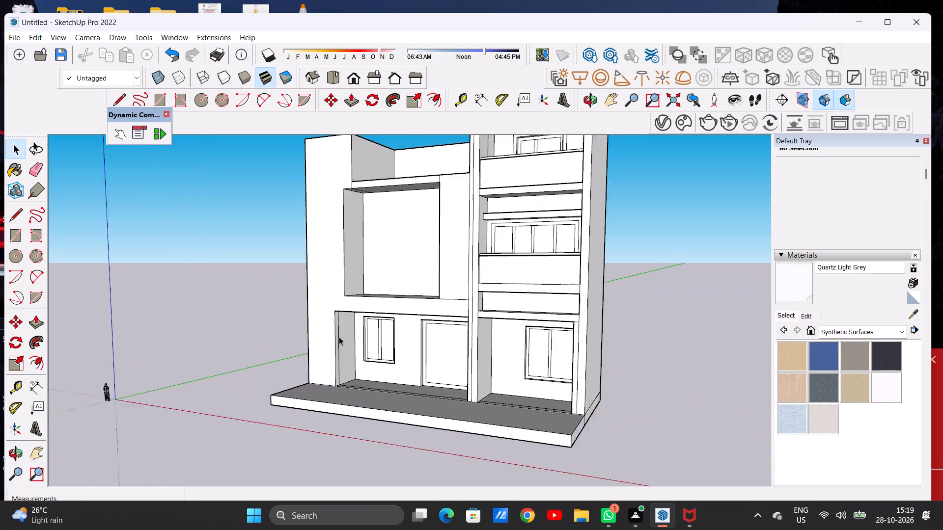
scroll(339, 337, "up", 11)
key("p")
left_click(344, 335)
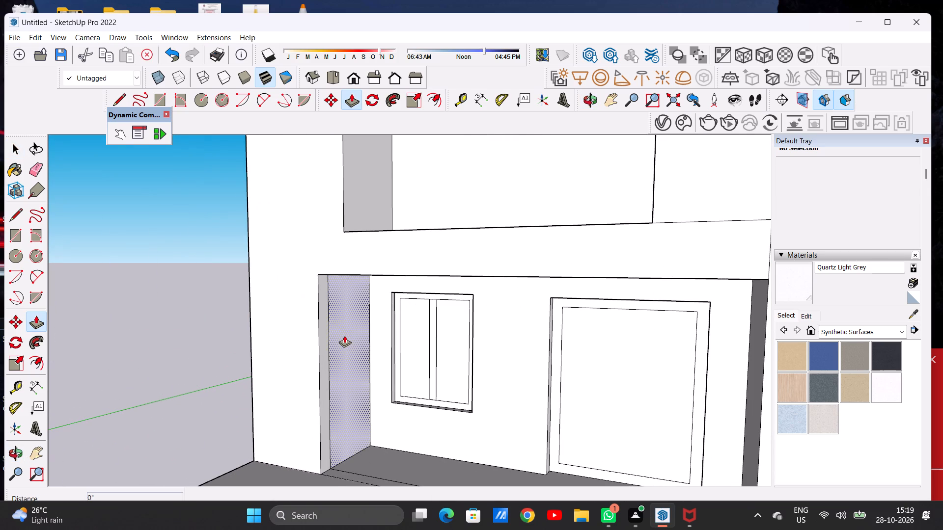
left_click(336, 324)
left_click(323, 340)
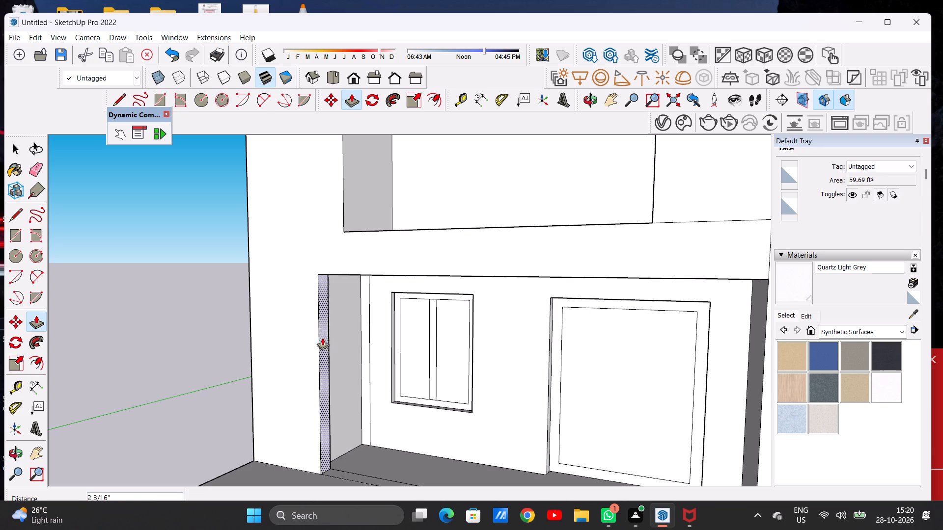
left_click(319, 315)
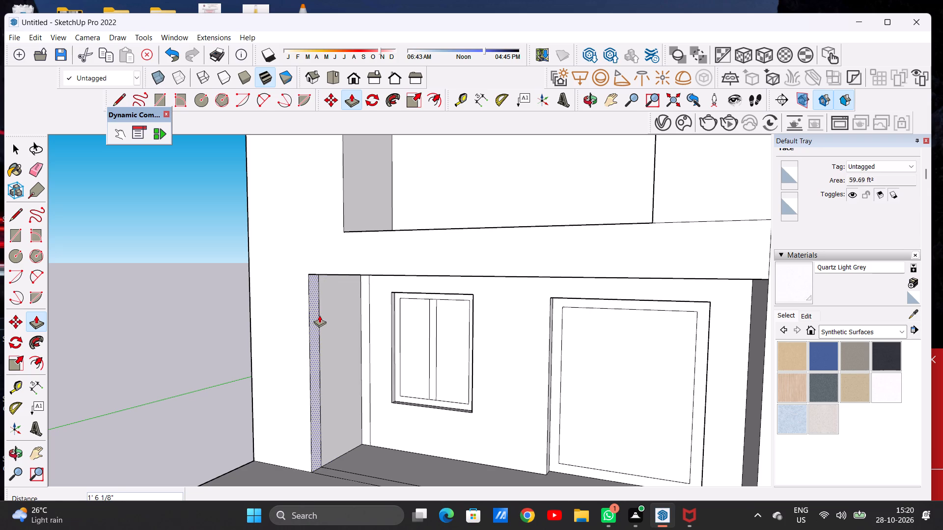
key("space")
scroll(361, 350, "down", 10)
middle_click_drag(356, 357, 433, 334)
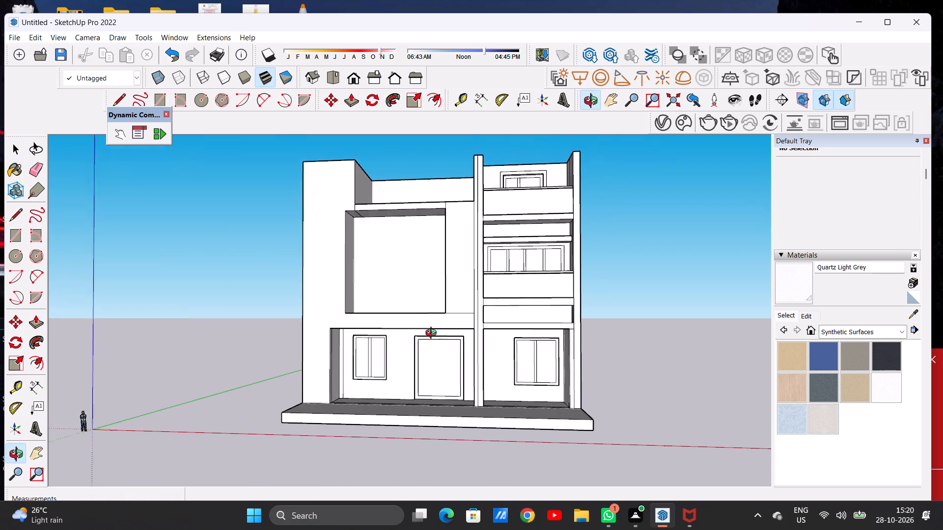
Examine the front facade and its widened recesses from several angles and distances.
middle_click_drag(433, 334, 425, 350)
scroll(461, 359, "down", 8)
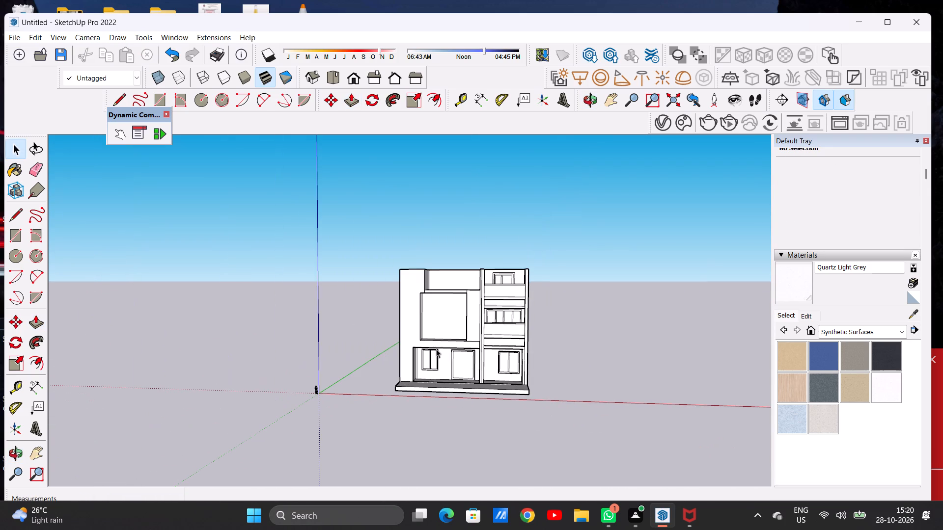
middle_click_drag(422, 368, 421, 355)
scroll(450, 306, "up", 2)
scroll(450, 306, "down", 1)
scroll(450, 306, "up", 7)
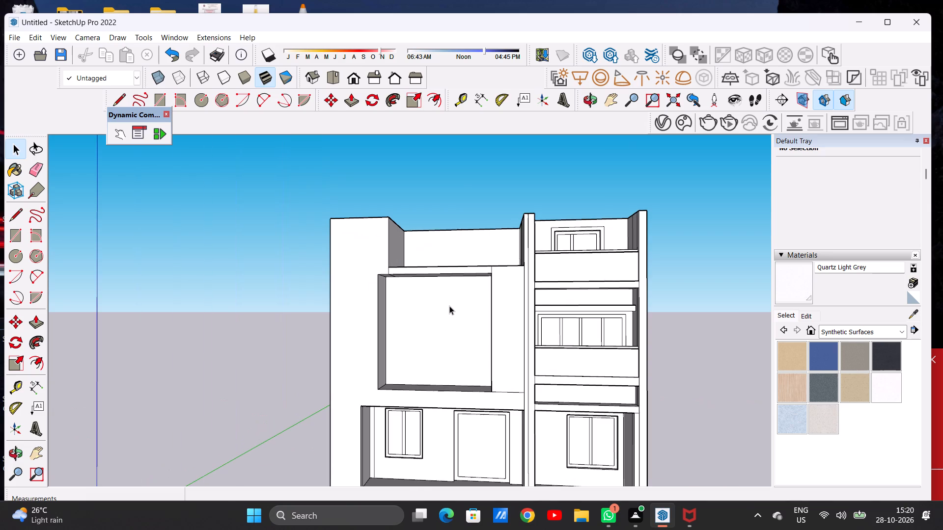
middle_click_drag(434, 315, 440, 314)
scroll(486, 315, "up", 4)
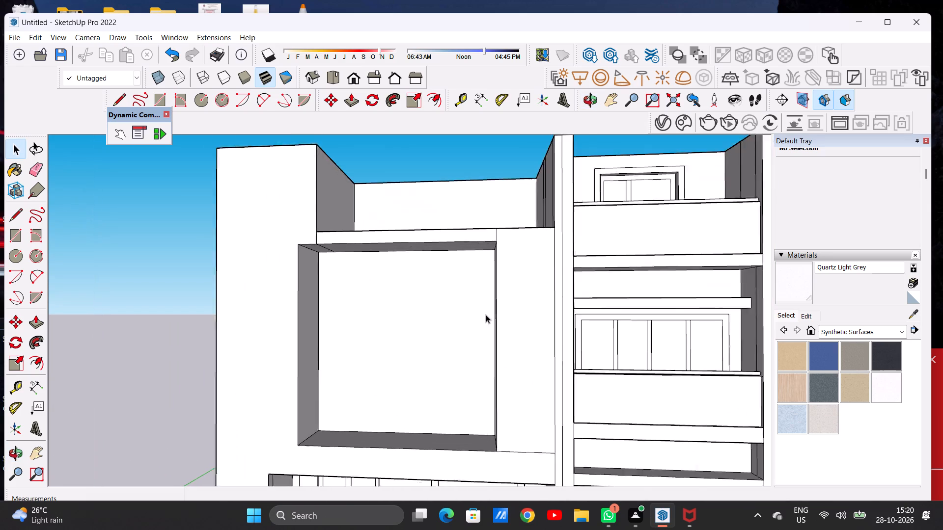
scroll(486, 315, "up", 2)
scroll(482, 317, "down", 5)
scroll(435, 318, "down", 5)
middle_click_drag(422, 327, 428, 331)
middle_click_drag(398, 311, 396, 361)
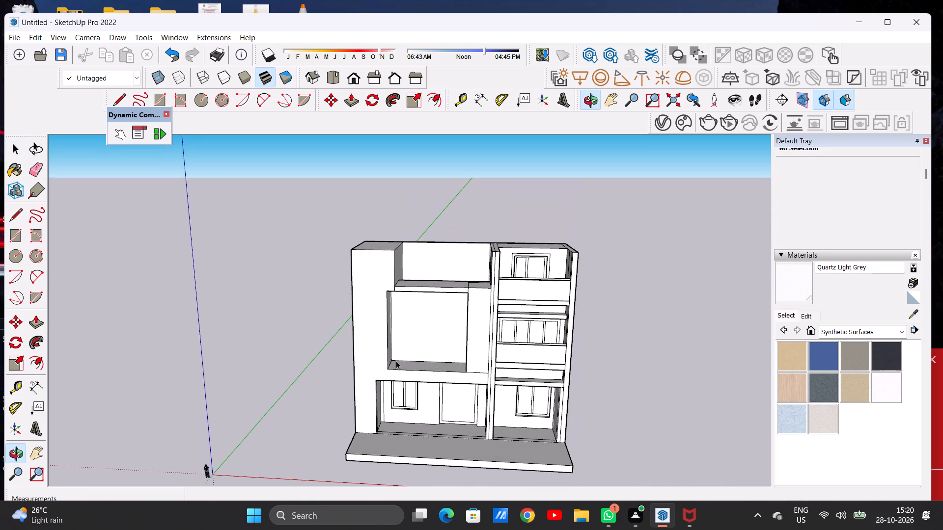
middle_click_drag(411, 356, 426, 308)
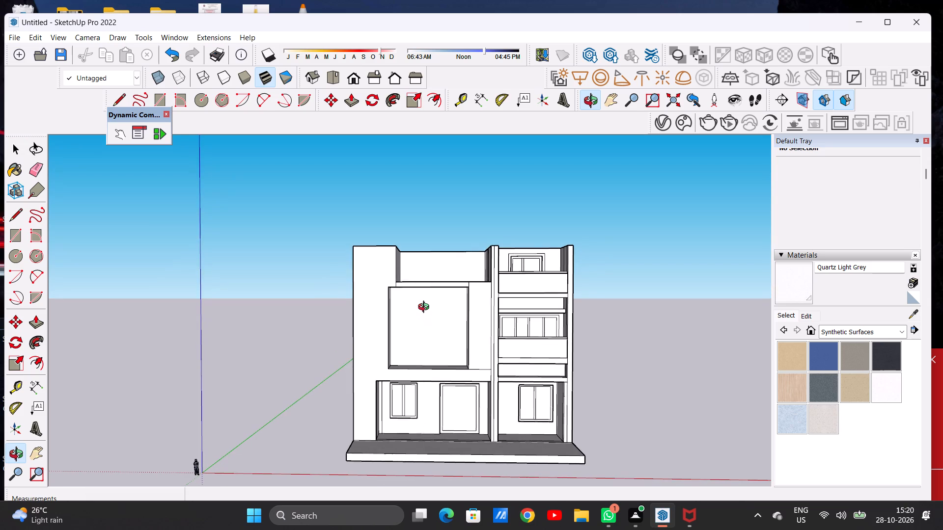
middle_click_drag(426, 308, 427, 304)
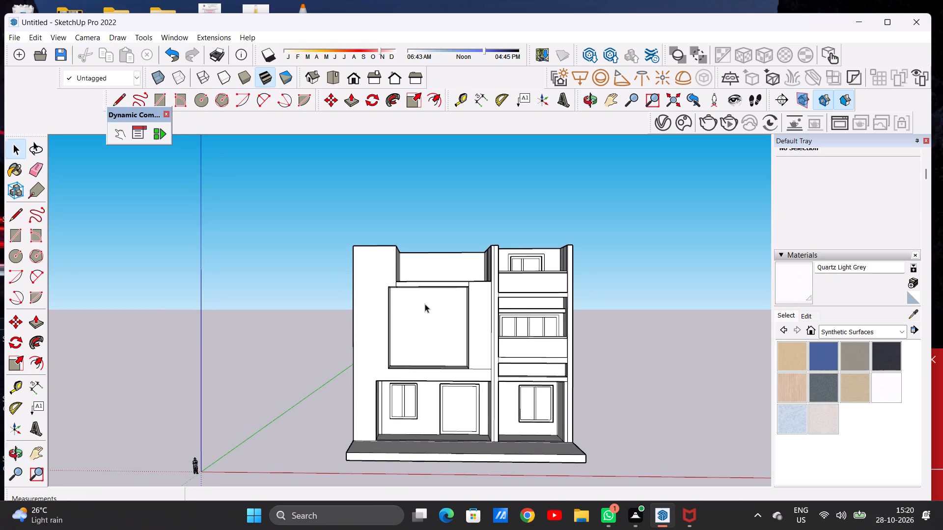
middle_click_drag(410, 321, 406, 316)
scroll(423, 318, "up", 3)
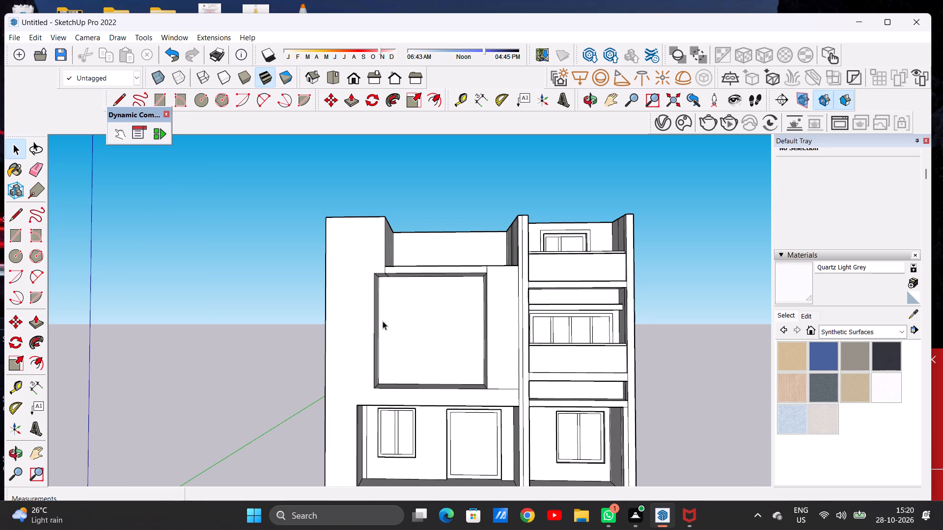
scroll(389, 319, "down", 4)
Move the sunken floor strip behind the upper-bay roof slab up about 38' 9", snapping its corner to the slab's top corner.
middle_click_drag(438, 300, 431, 380)
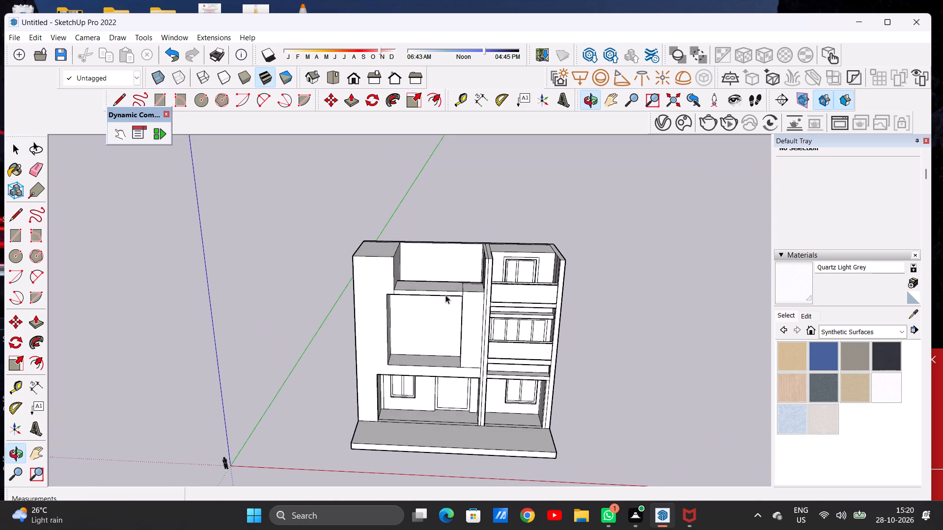
scroll(452, 288, "up", 6)
middle_click_drag(445, 277, 391, 376)
middle_click_drag(476, 278, 331, 381)
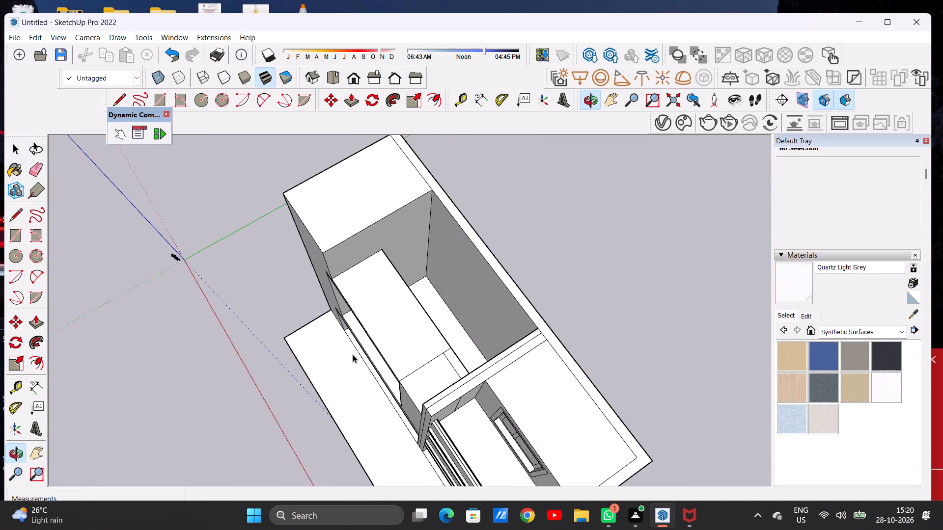
middle_click_drag(409, 306, 299, 308)
scroll(444, 324, "up", 6)
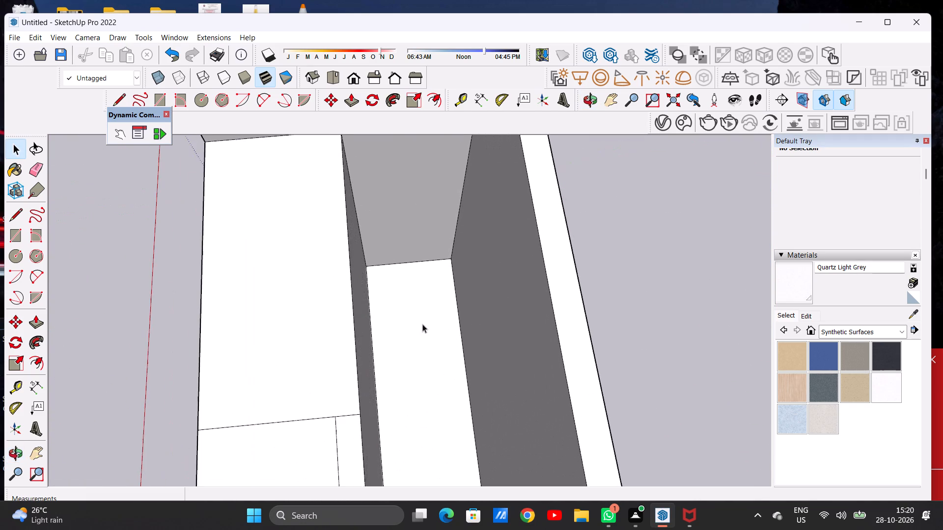
middle_click_drag(415, 324, 398, 341)
double_click(407, 339)
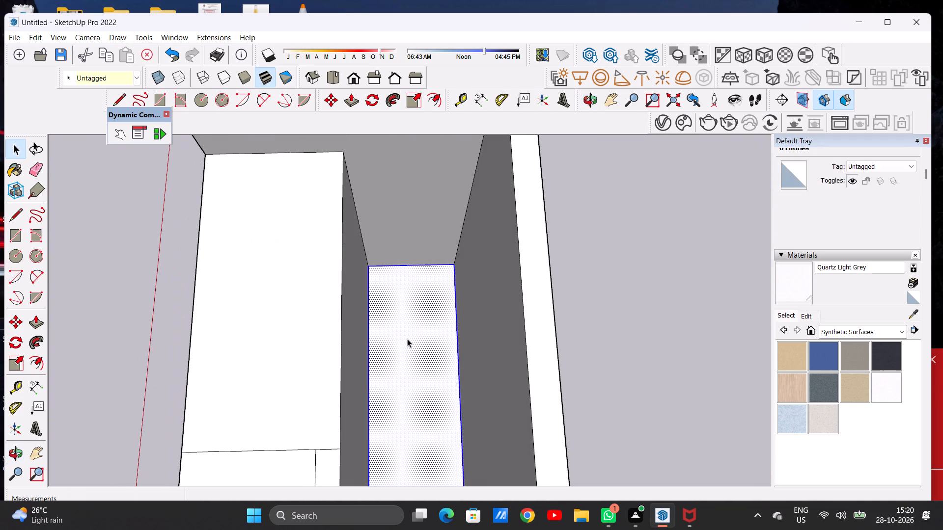
key("m")
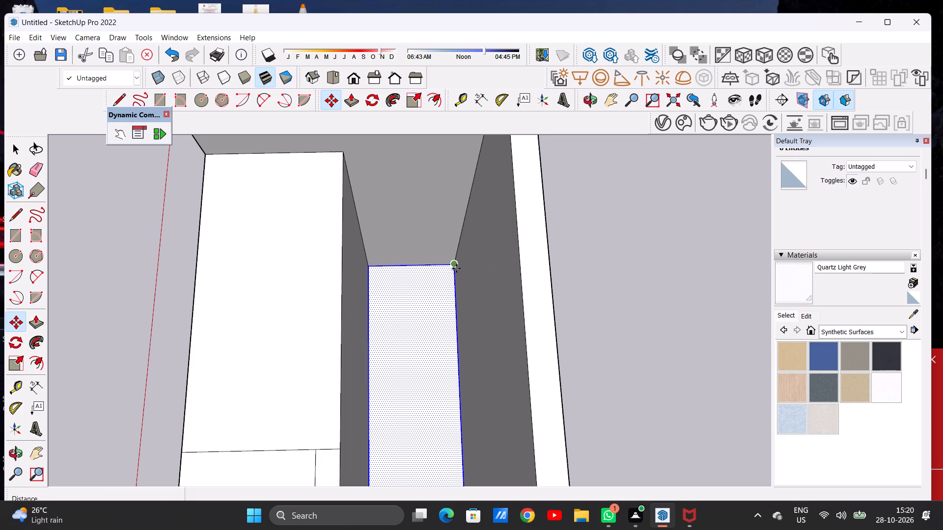
left_click(456, 268)
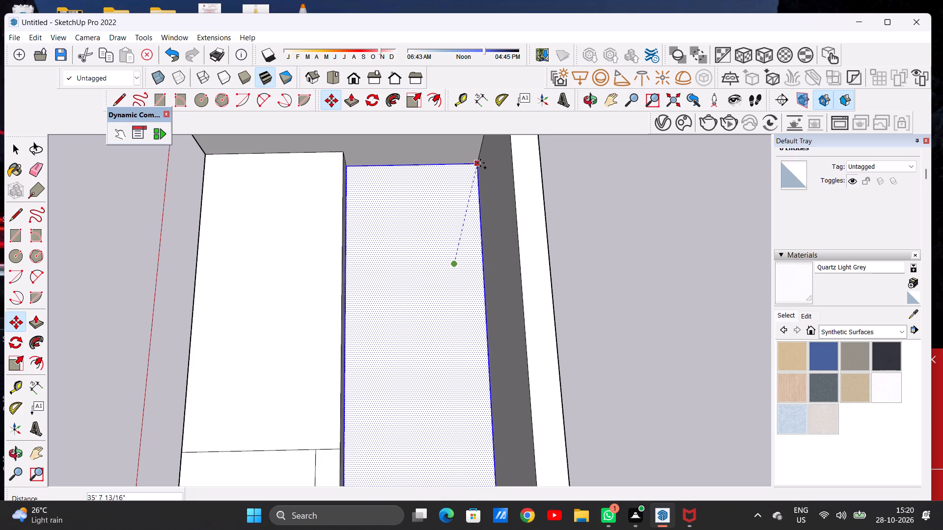
key("space")
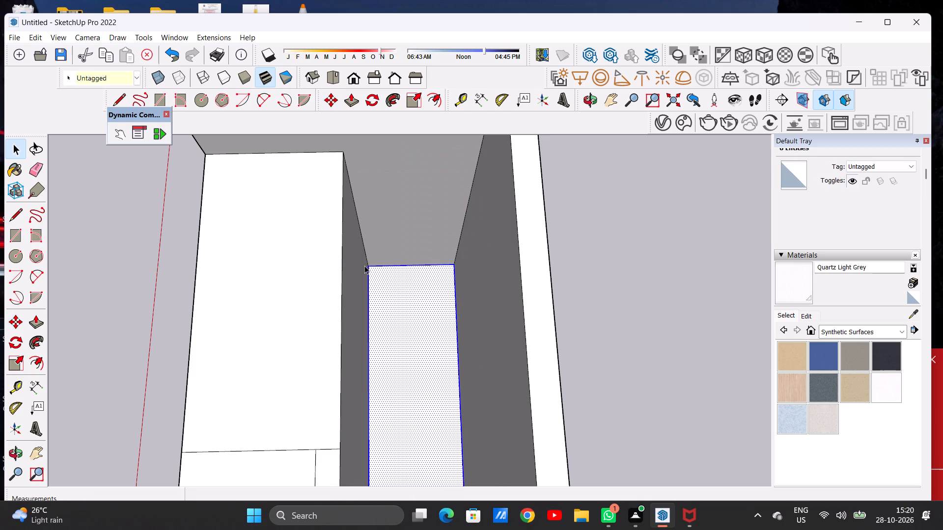
key("m")
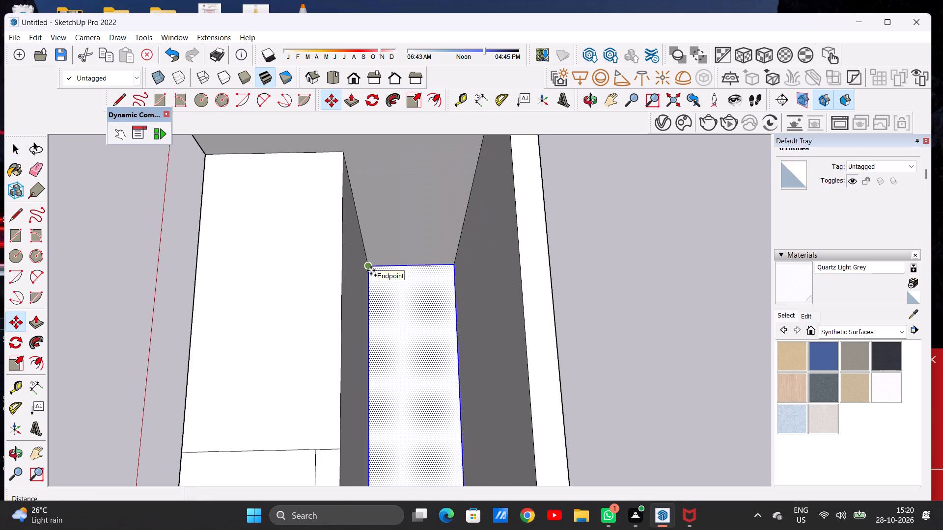
left_click(371, 270)
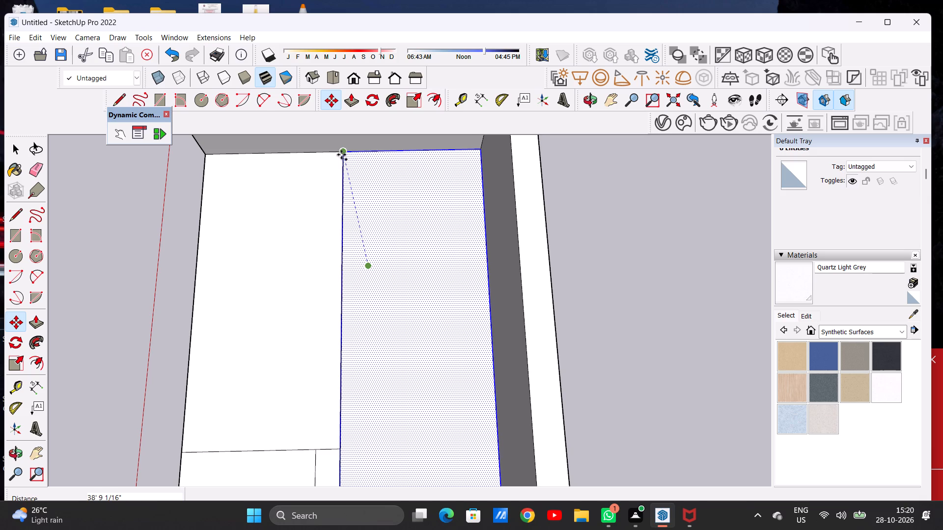
left_click(342, 156)
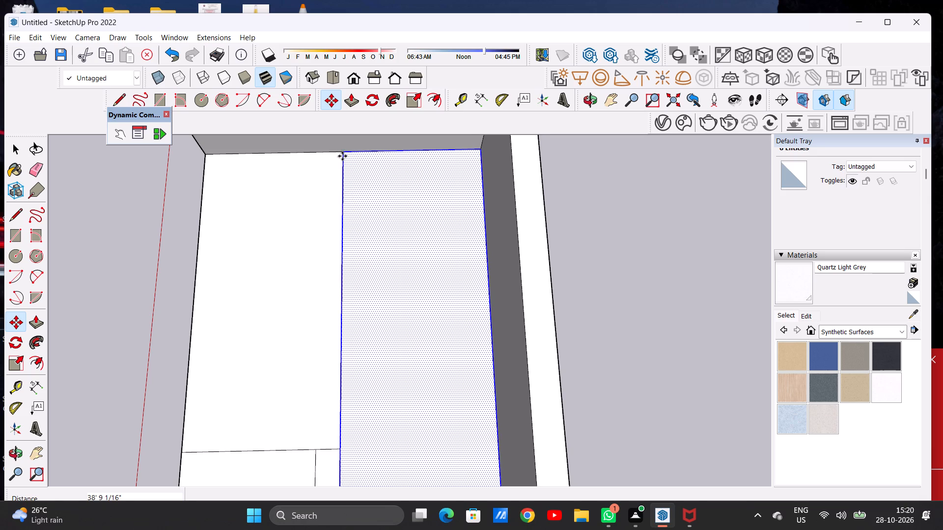
key("space")
left_click(601, 171)
Examine the levelled terrace floor's face divisions and the facade around the upper-bay roof.
scroll(458, 243, "down", 5)
middle_click_drag(371, 270, 527, 188)
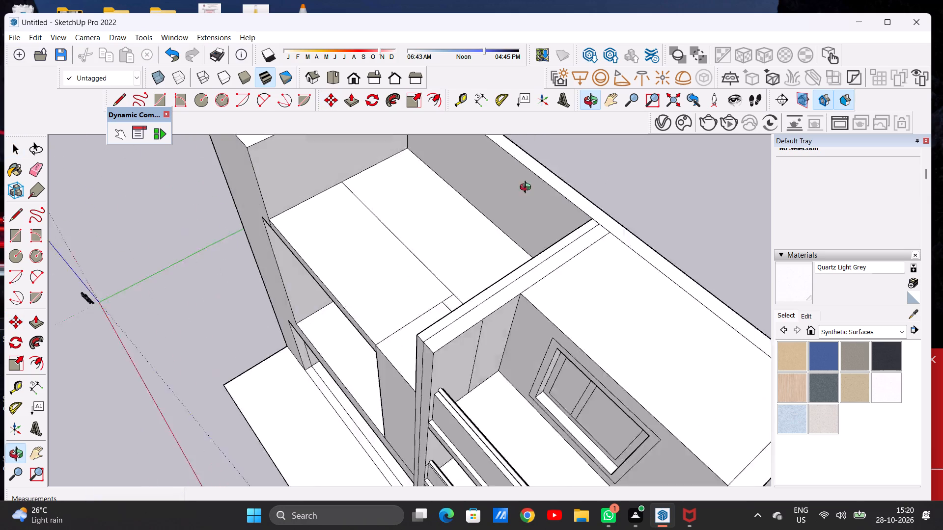
middle_click_drag(527, 188, 576, 160)
middle_click_drag(325, 257, 440, 225)
scroll(438, 218, "up", 6)
left_click(436, 213)
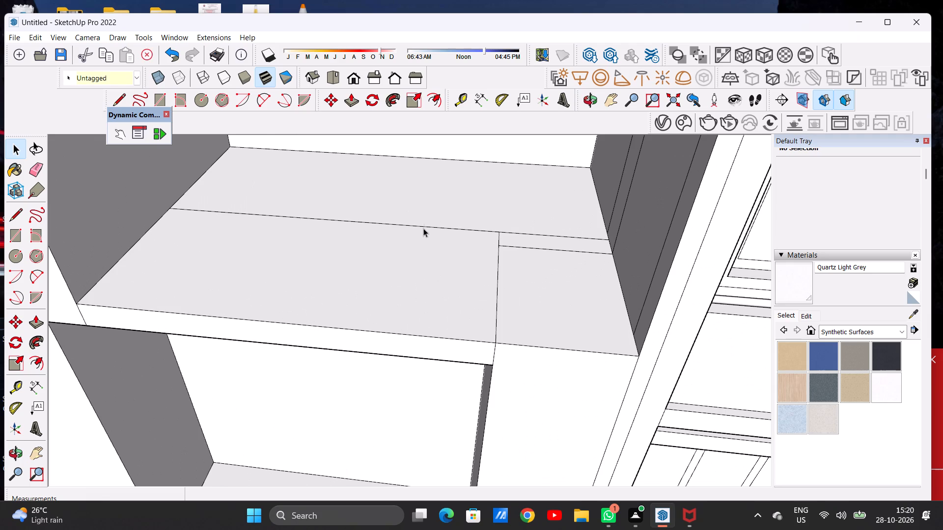
left_click(422, 235)
left_click(517, 265)
left_click(514, 241)
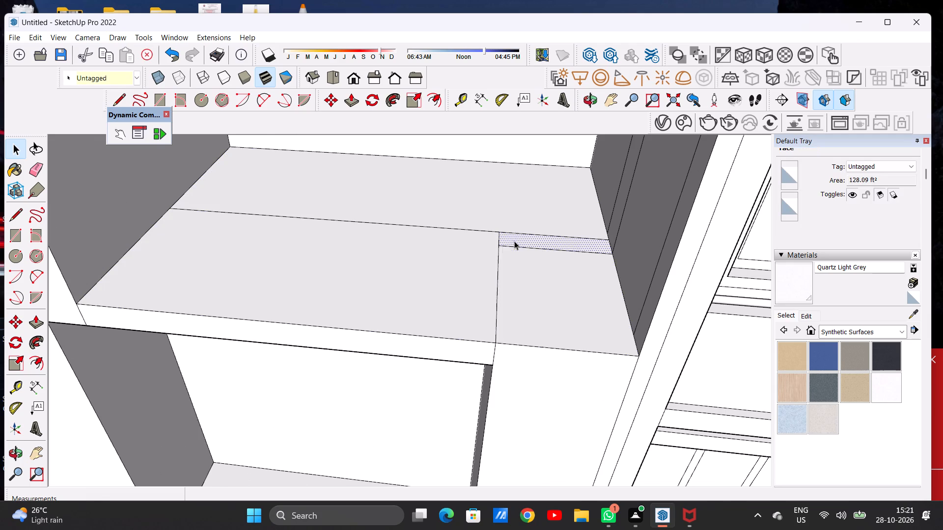
key("space")
scroll(466, 274, "down", 13)
left_click(271, 369)
scroll(407, 327, "down", 2)
middle_click_drag(418, 356, 455, 217)
middle_click_drag(432, 328, 417, 325)
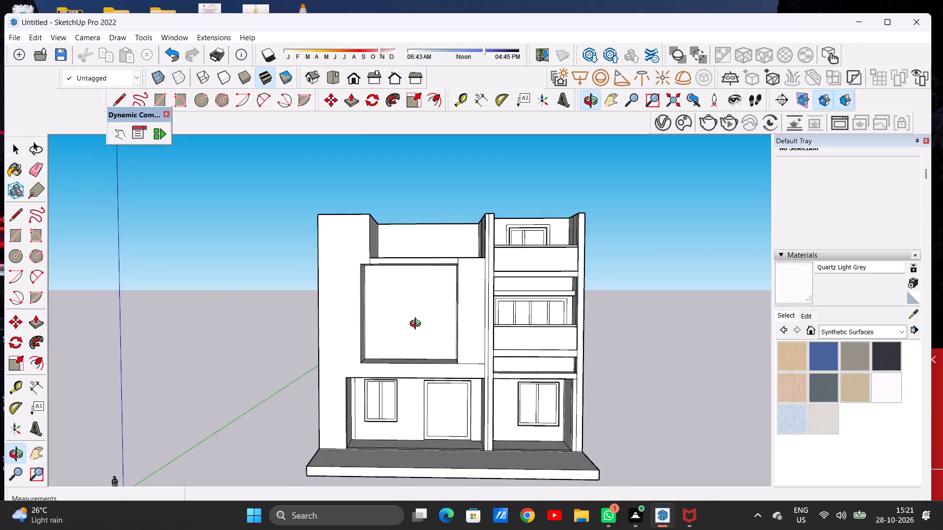
middle_click_drag(417, 325, 418, 328)
scroll(395, 333, "down", 5)
scroll(386, 289, "up", 15)
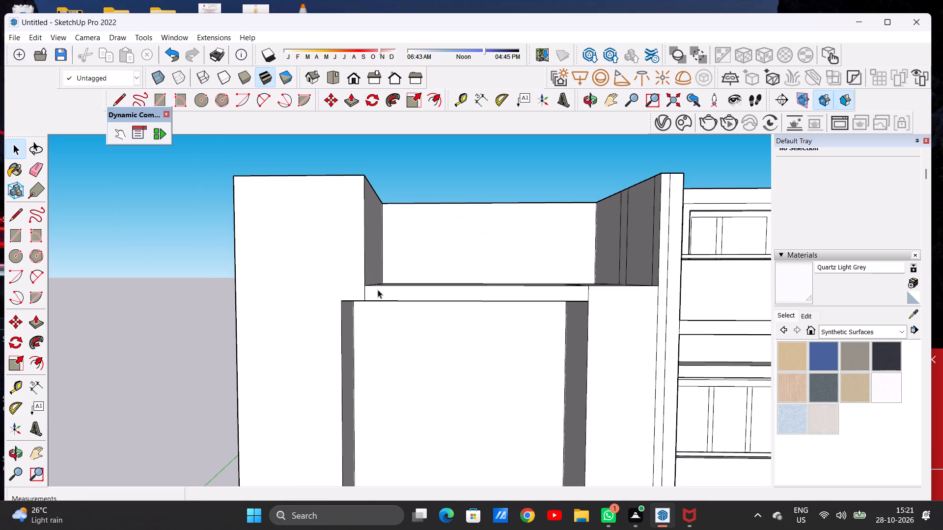
scroll(373, 296, "down", 3)
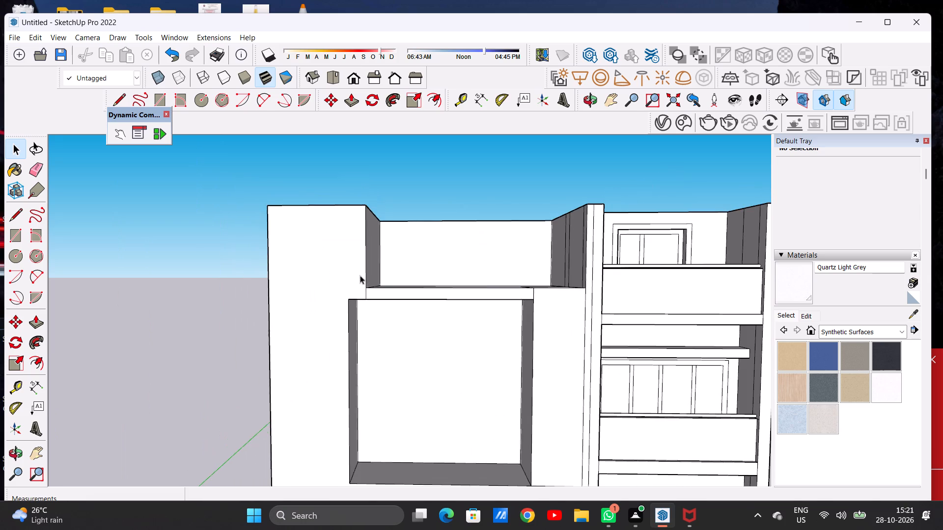
Push the terrace's inner side face about 3' 5" into the widened end wall, in line with the recess edge below.
middle_click_drag(341, 277, 307, 341)
key("p")
scroll(364, 279, "up", 7)
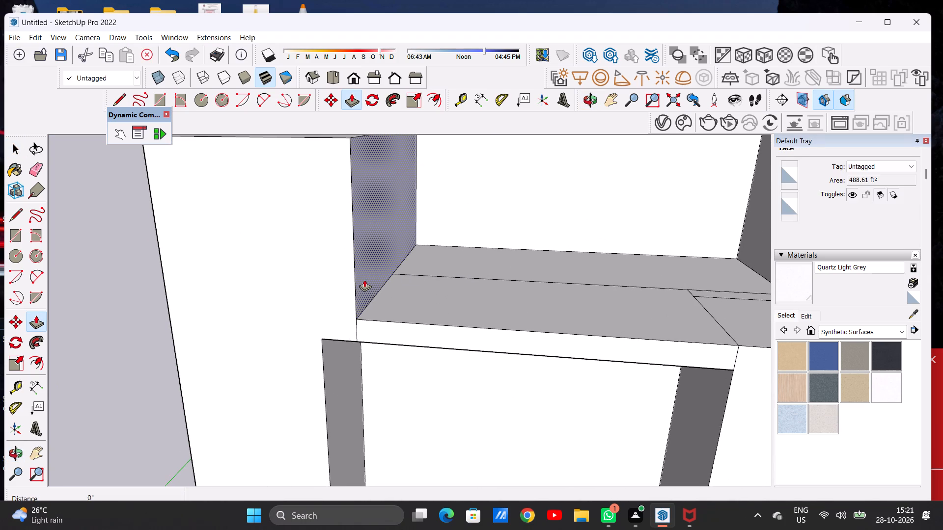
left_click(364, 279)
left_click(321, 344)
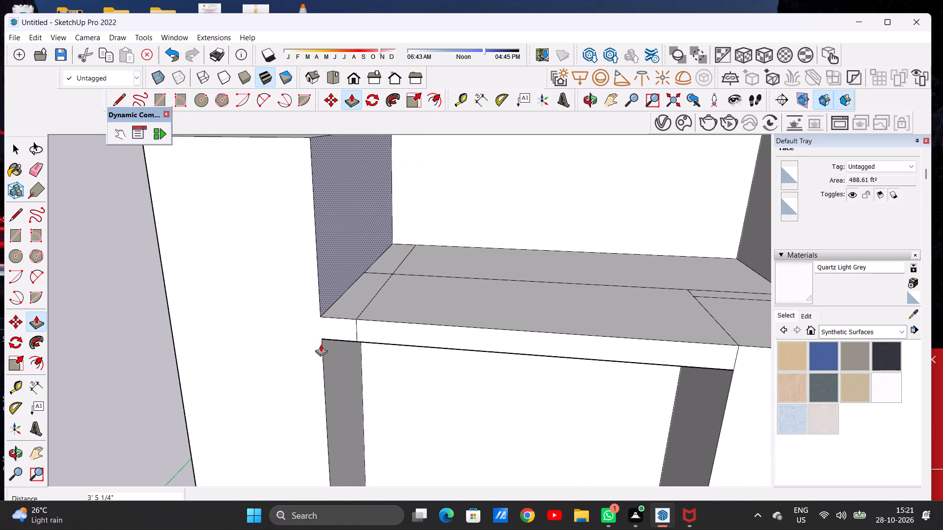
key("space")
Erase the two leftover short vertical edges at the ends of the front strip above the upper-bay recess.
middle_click_drag(350, 291, 369, 280)
scroll(370, 322, "up", 3)
key("e")
left_click_drag(371, 324, 358, 328)
scroll(363, 296, "down", 5)
scroll(363, 293, "up", 1)
scroll(363, 293, "down", 2)
scroll(648, 313, "up", 6)
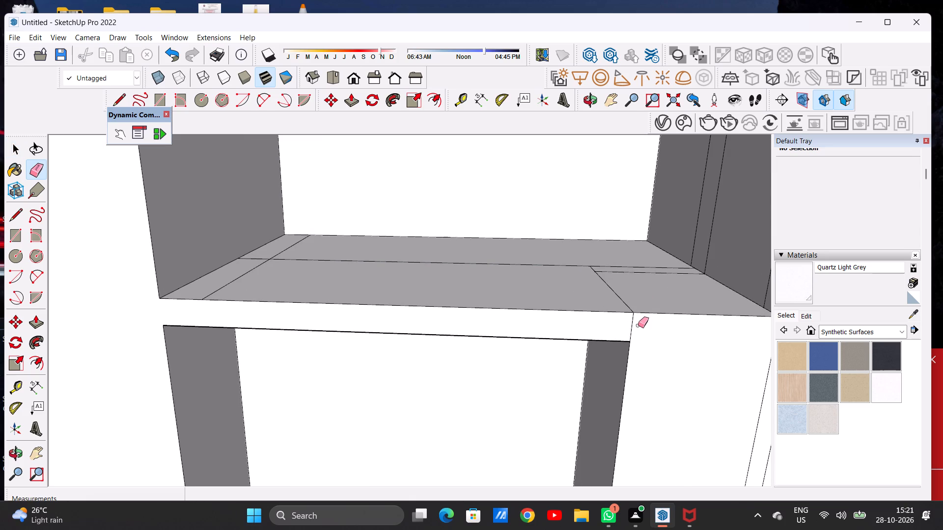
left_click_drag(636, 326, 613, 331)
key("space")
Examine the cleaned-up facade and the alignment of the terrace opening with the upper-bay recess.
scroll(437, 331, "down", 2)
scroll(437, 331, "up", 1)
scroll(436, 331, "down", 11)
middle_click_drag(434, 364, 449, 309)
key("space")
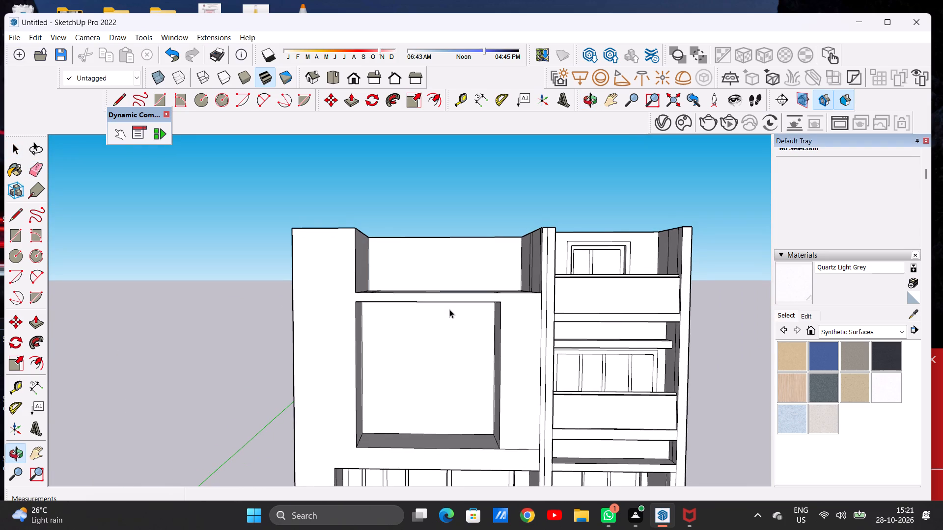
scroll(452, 291, "down", 1)
scroll(452, 290, "up", 2)
scroll(452, 289, "down", 4)
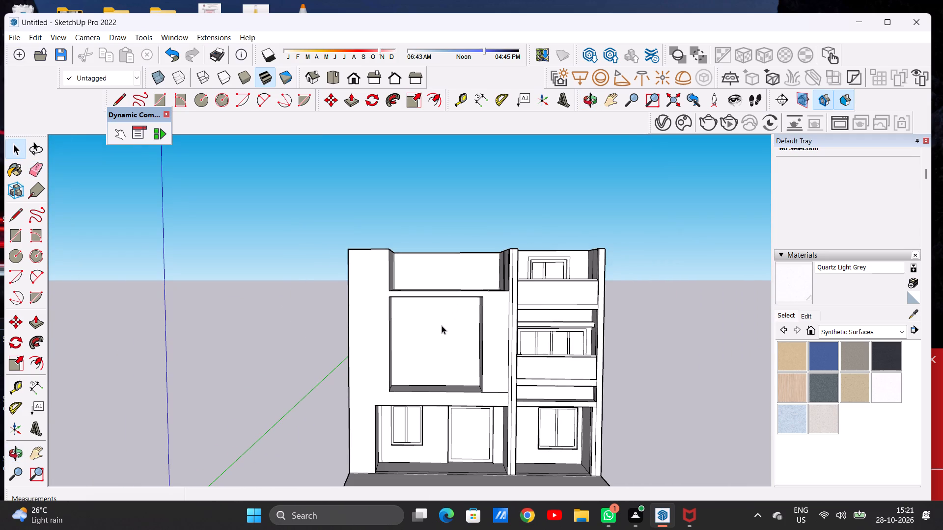
middle_click(441, 325)
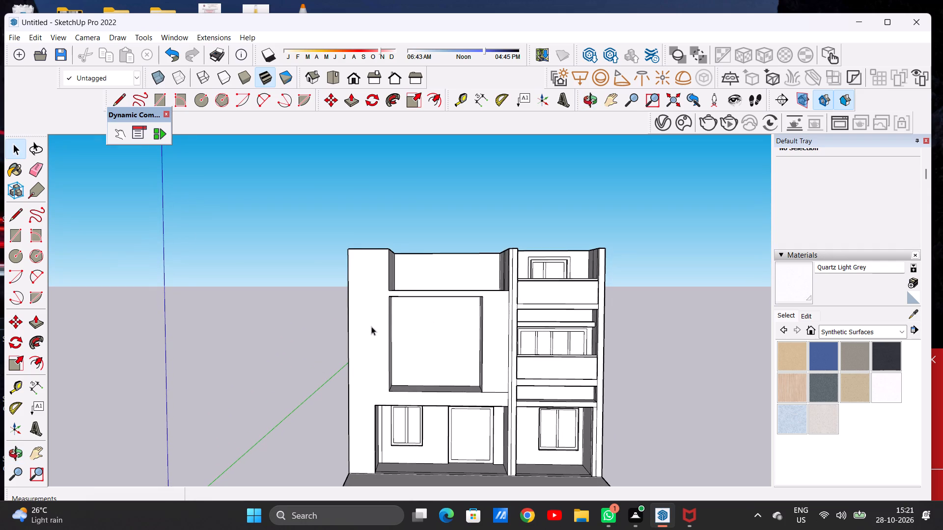
scroll(371, 326, "down", 5)
scroll(429, 326, "up", 6)
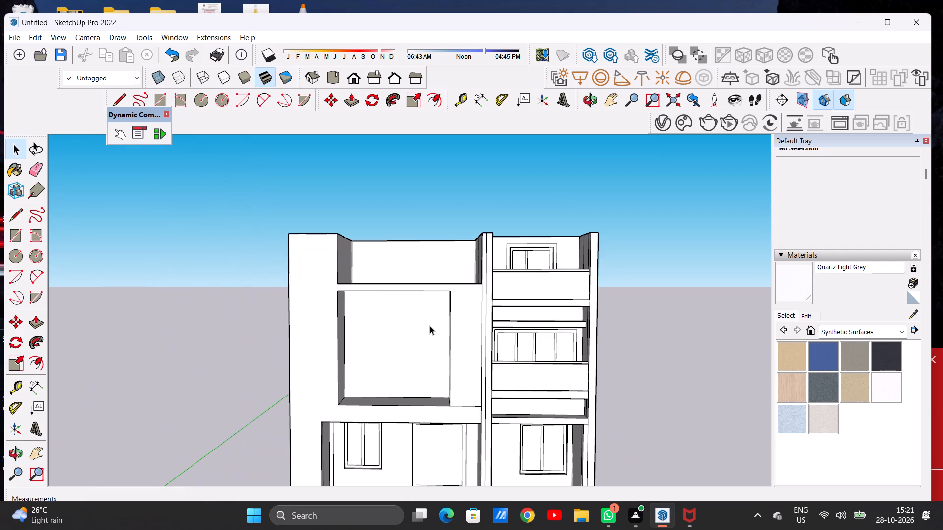
scroll(430, 325, "down", 6)
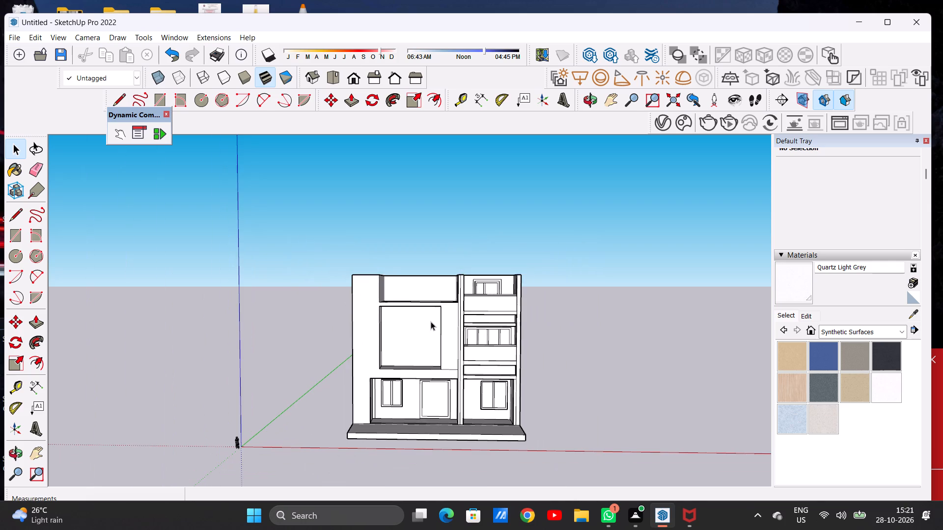
middle_click_drag(442, 313, 430, 323)
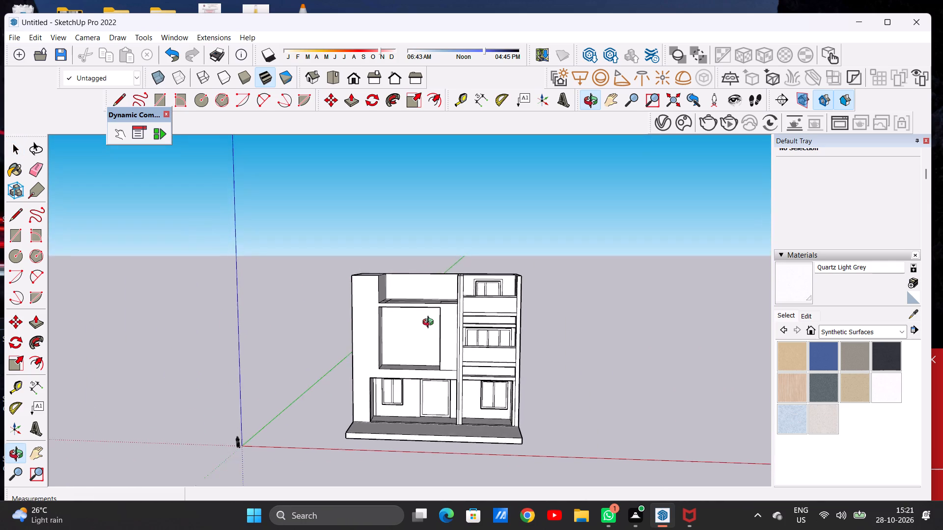
middle_click_drag(430, 323, 436, 297)
scroll(428, 361, "up", 7)
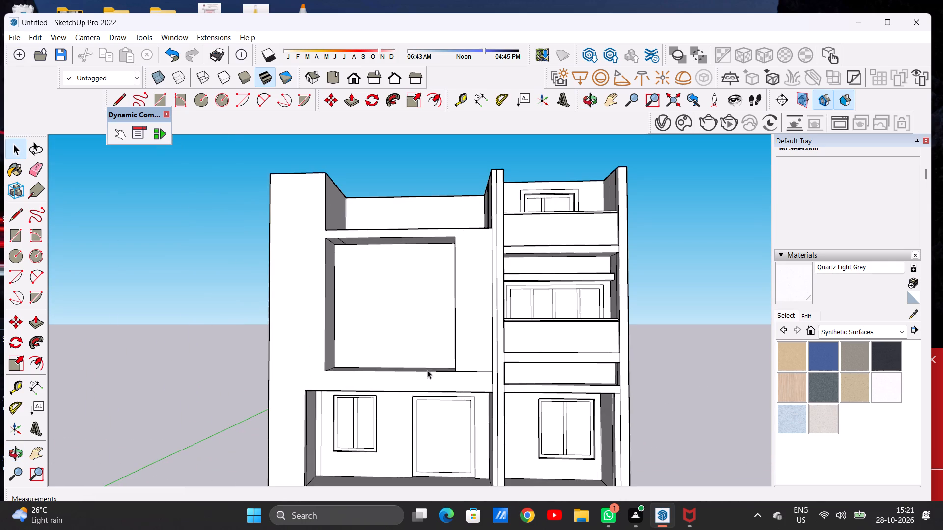
middle_click_drag(419, 382, 424, 376)
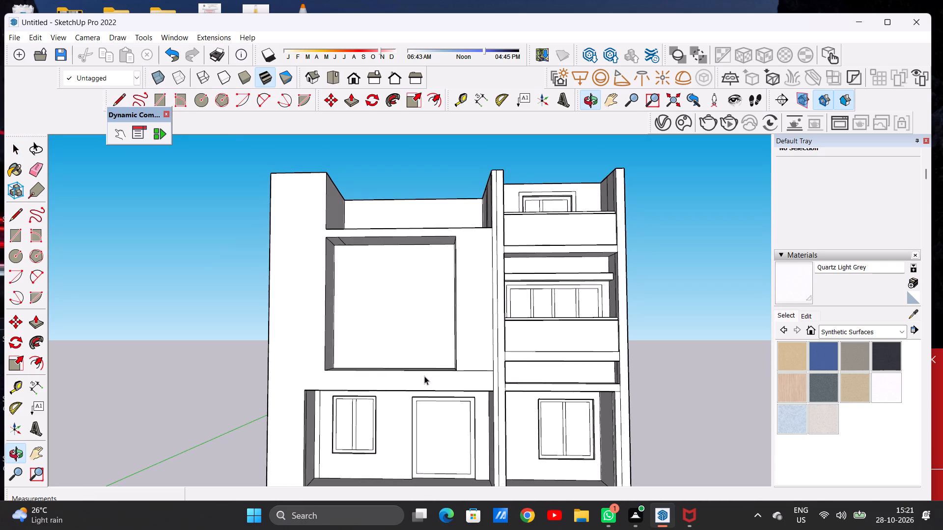
Push/Pull the floor face of the upper-bay recess slightly upward.
middle_click_drag(424, 351, 424, 395)
key("p")
scroll(429, 361, "up", 5)
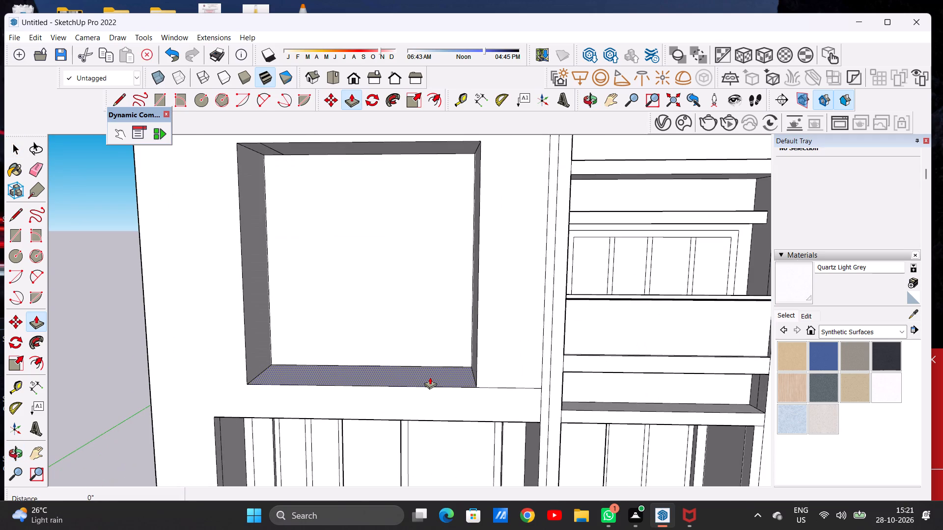
left_click(430, 377)
left_click(429, 368)
key("space")
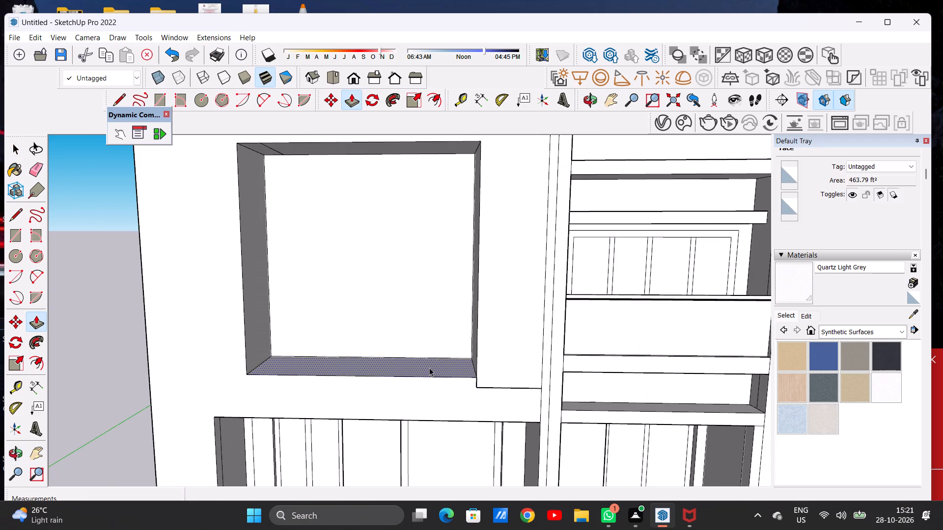
scroll(432, 380, "down", 5)
middle_click_drag(439, 400, 438, 365)
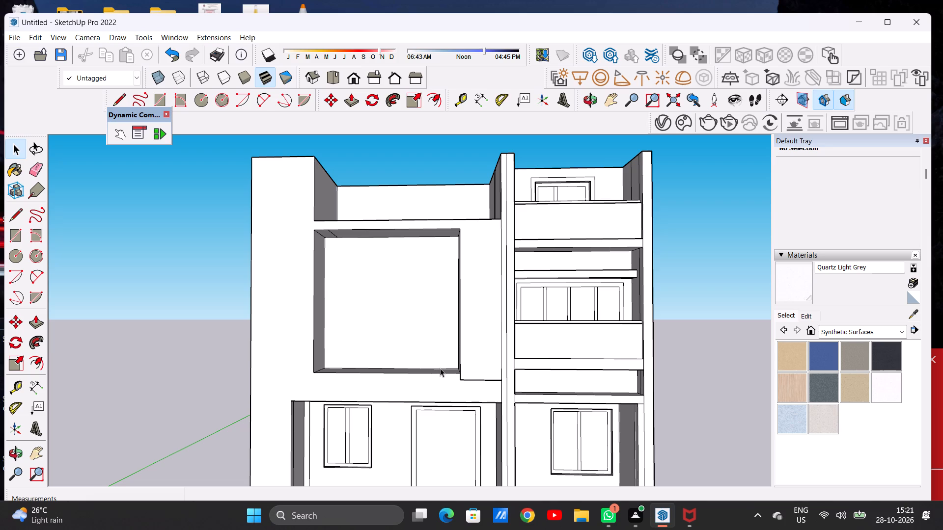
scroll(440, 368, "up", 2)
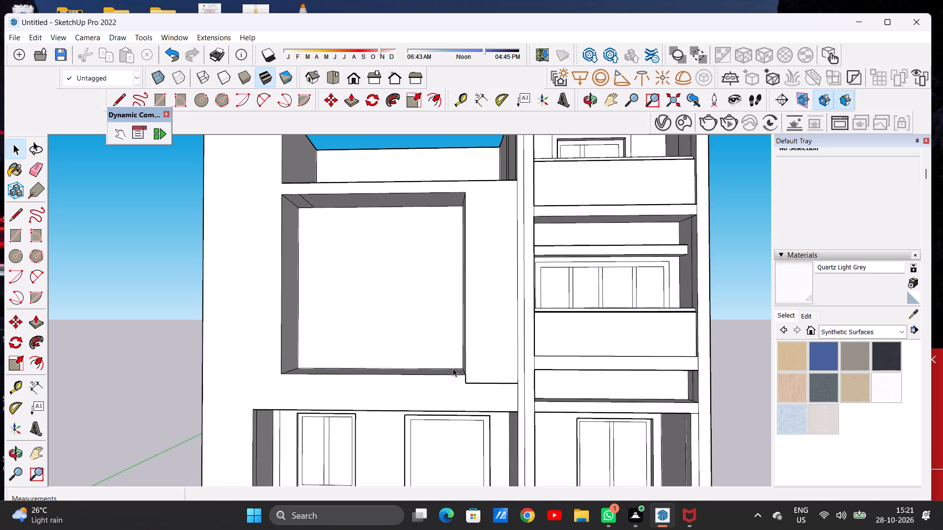
scroll(486, 365, "down", 3)
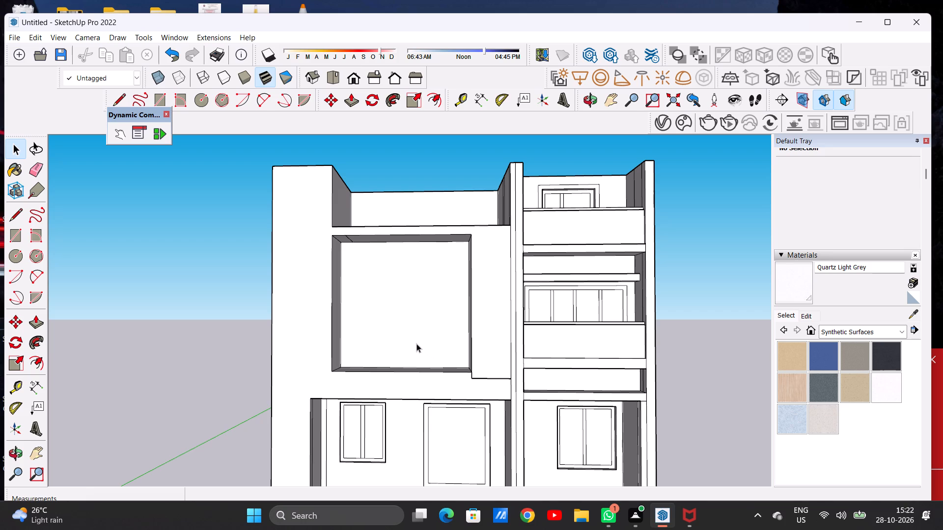
Push/Pull the recess's inner side face beside the widened end wall about 10 13/16" into the opening.
key("p")
scroll(343, 330, "up", 2)
scroll(343, 330, "down", 1)
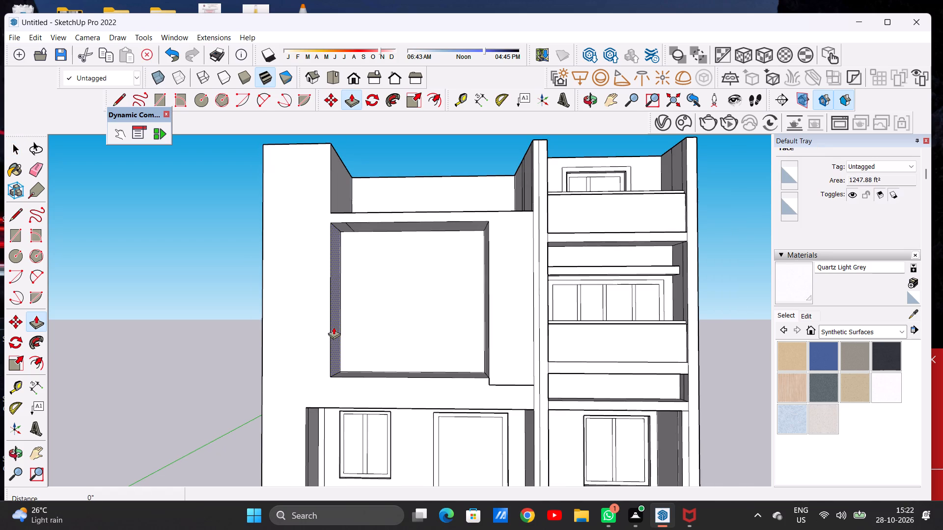
scroll(332, 327, "up", 3)
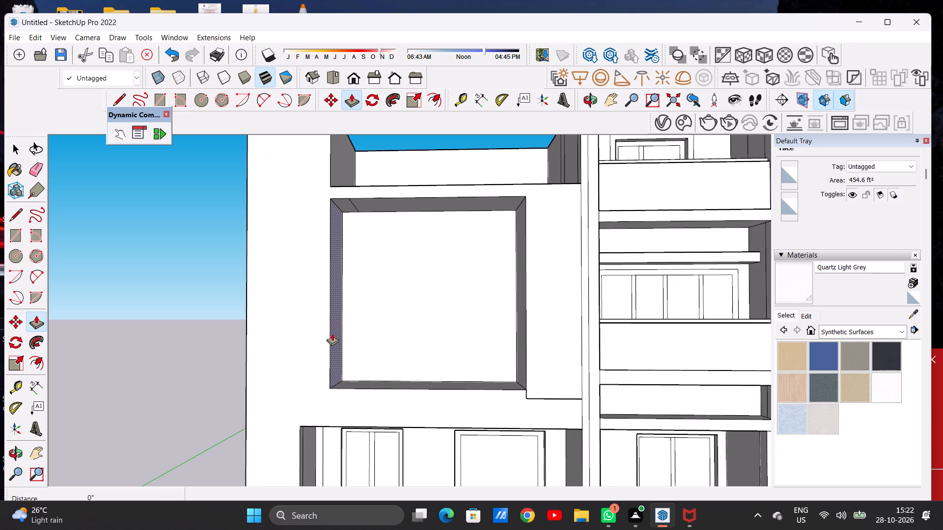
scroll(333, 333, "up", 5)
left_click(333, 333)
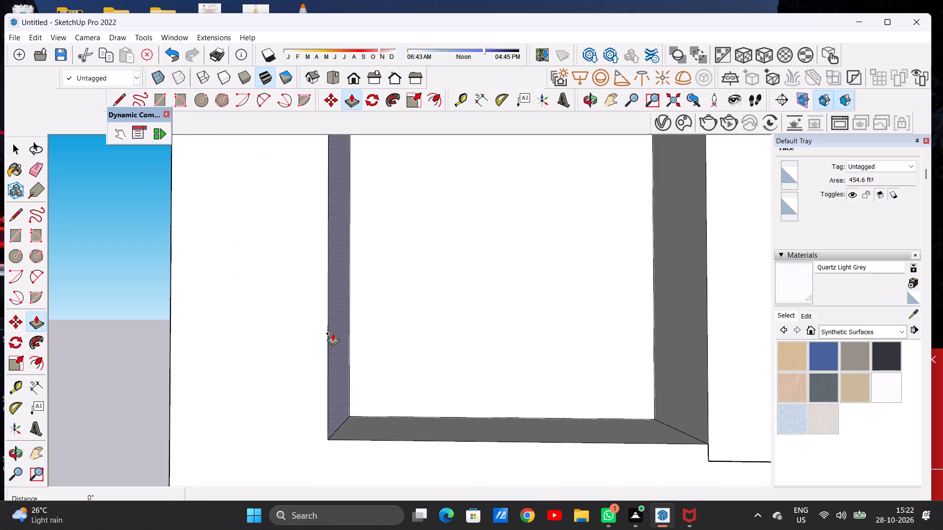
left_click(341, 336)
Push/Pull the floor face of the upper-bay recess up about 10 7/16" to form the frame's lower band.
scroll(341, 341, "down", 7)
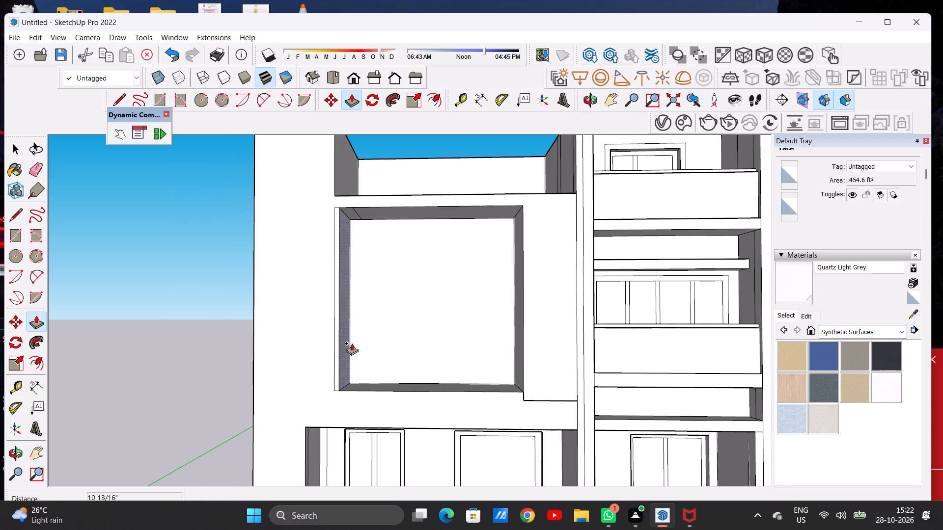
middle_click_drag(380, 356, 375, 397)
scroll(374, 394, "up", 5)
left_click(374, 386)
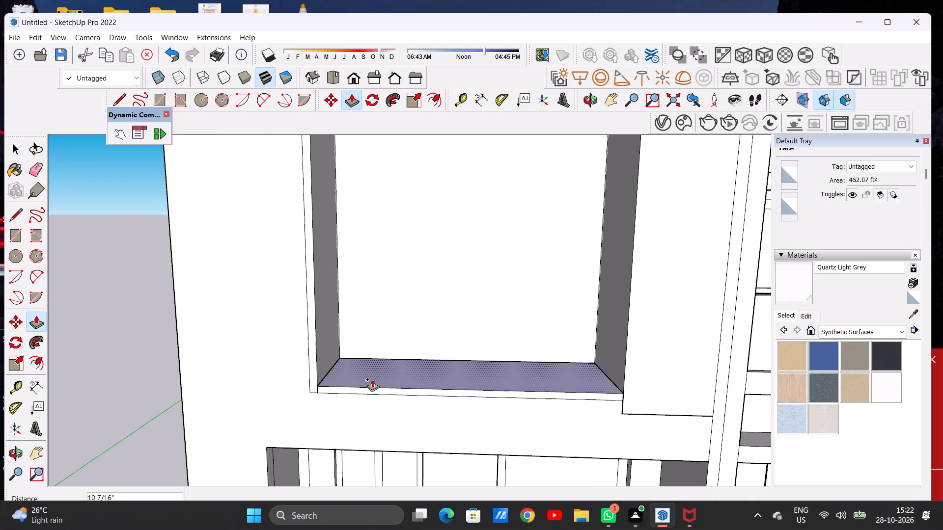
left_click(372, 379)
Push/Pull the recess's opposite inner side face, nearer the balconies, about 7 7/16" into the opening.
scroll(415, 376, "down", 4)
middle_click_drag(457, 374, 522, 360)
scroll(540, 358, "up", 7)
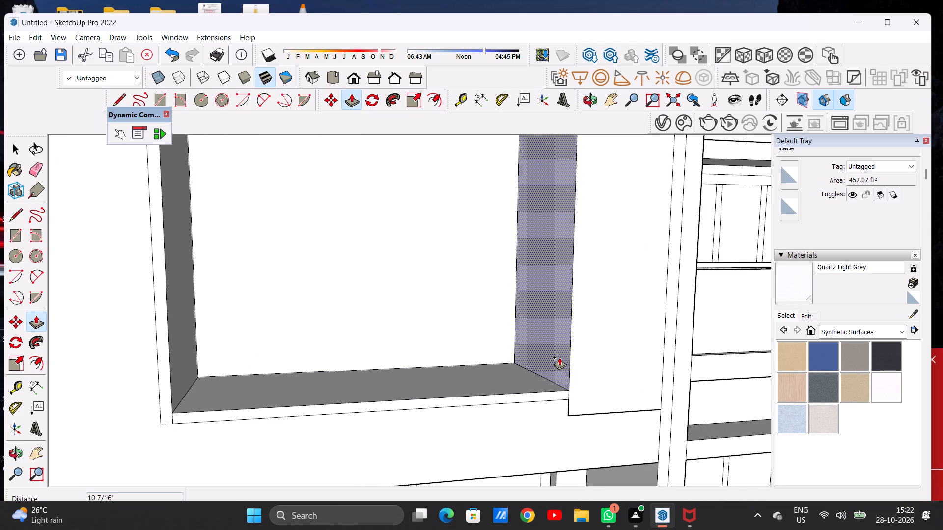
left_click(560, 357)
left_click(555, 370)
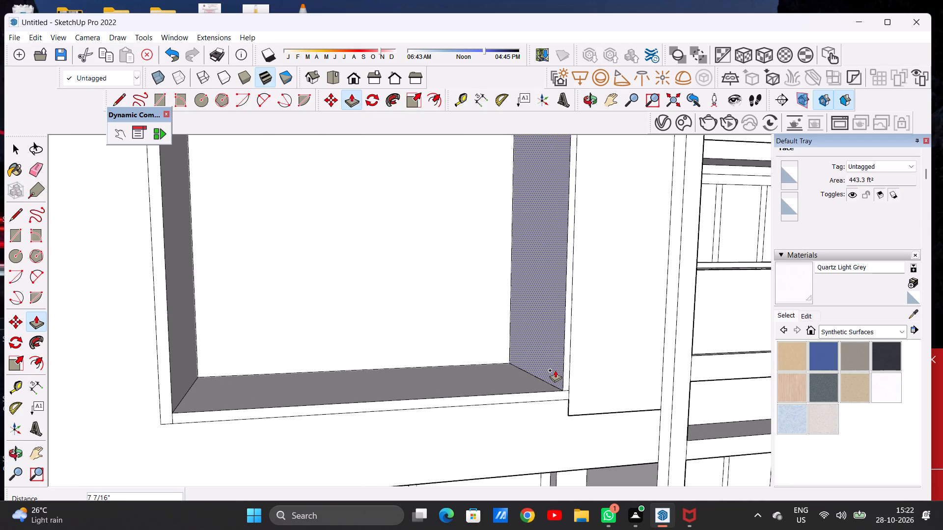
key("space")
Erase the leftover edge across the ceiling face of the upper-bay recess near the widened end wall.
scroll(486, 373, "down", 1)
scroll(486, 373, "up", 1)
scroll(486, 373, "down", 9)
scroll(424, 375, "down", 1)
middle_click_drag(418, 373, 357, 345)
scroll(357, 345, "down", 2)
scroll(386, 262, "up", 4)
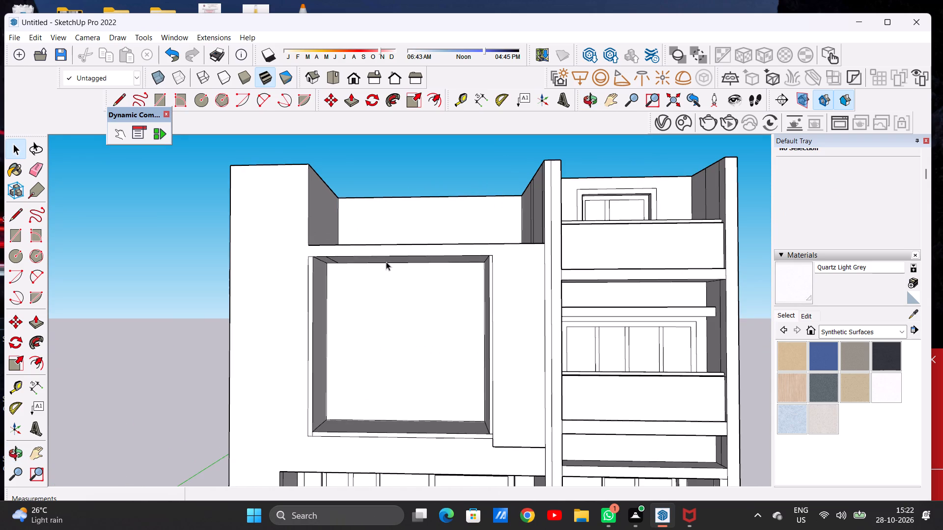
middle_click_drag(386, 275, 379, 242)
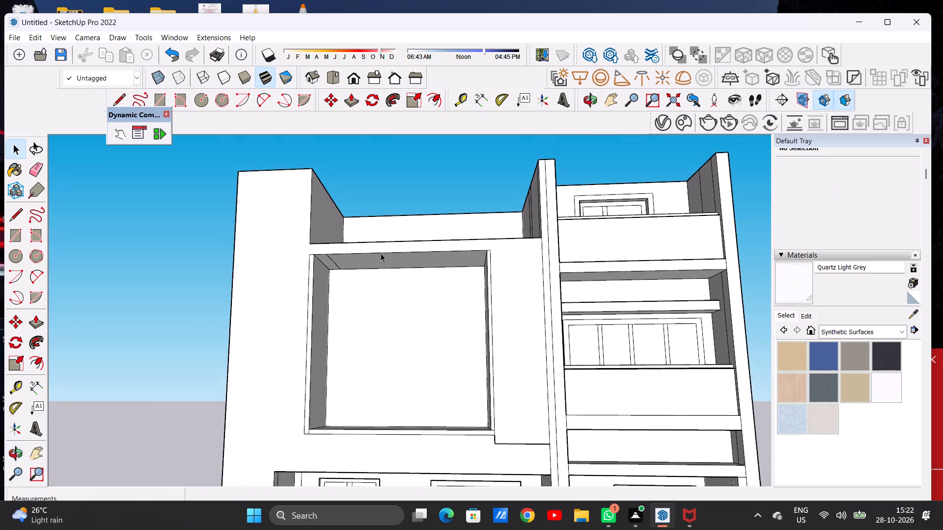
scroll(383, 255, "up", 2)
middle_click_drag(375, 277, 383, 256)
scroll(343, 269, "up", 3)
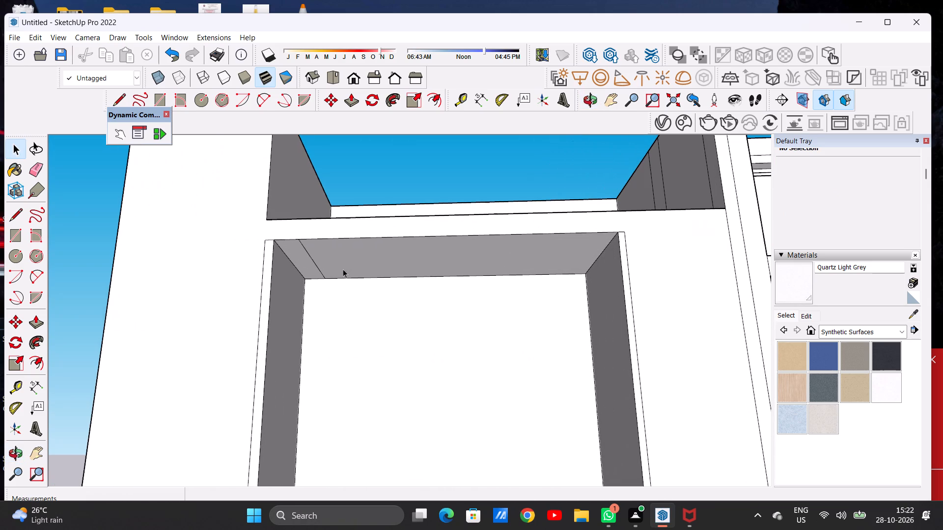
scroll(343, 269, "up", 1)
key("e")
left_click_drag(319, 263, 316, 267)
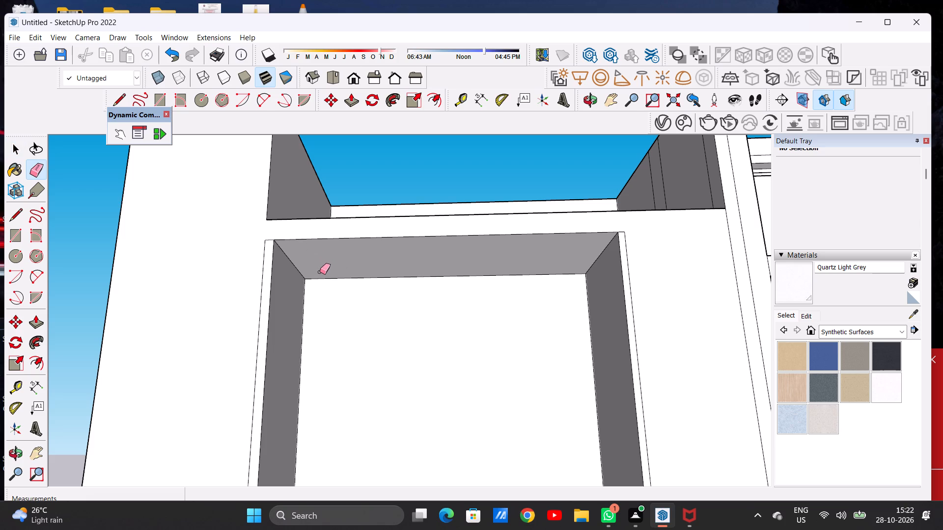
key("space")
Push/Pull the ceiling face of the upper-bay recess down about 10 1/2" to complete the frame band.
key("p")
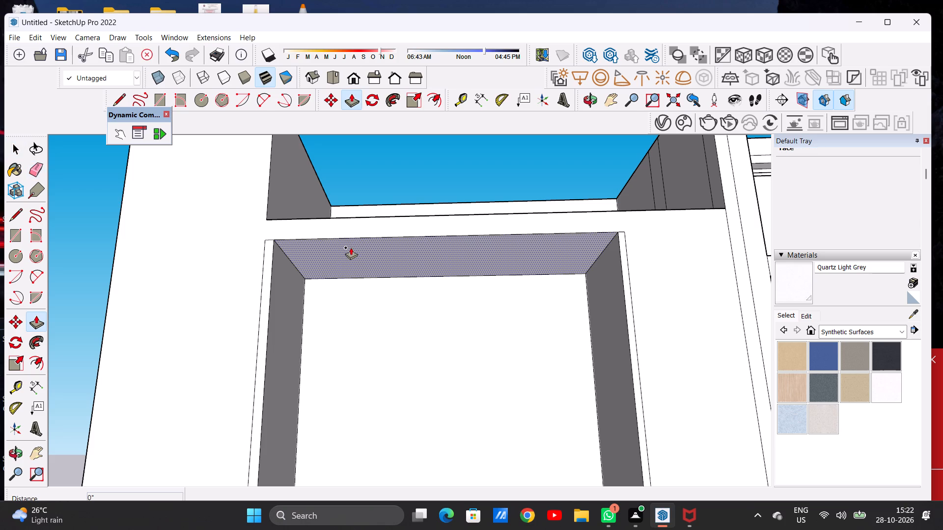
left_click(351, 247)
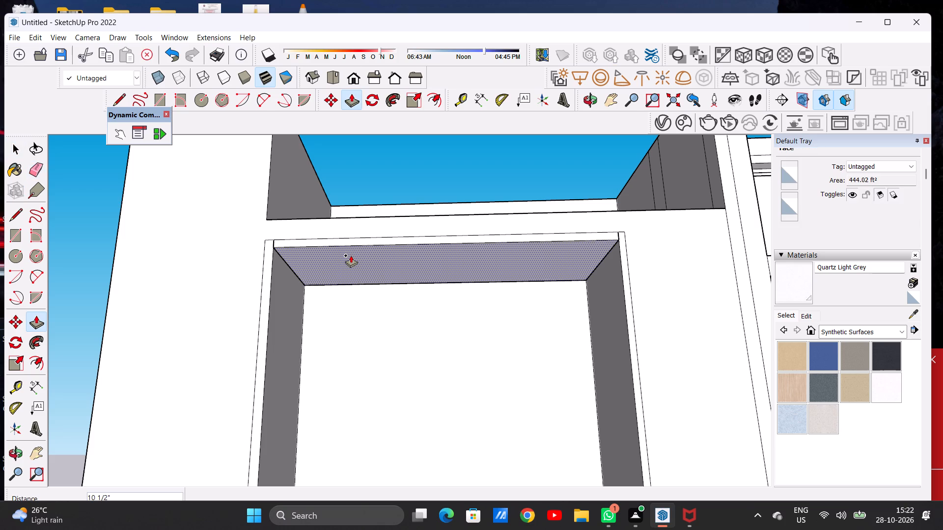
left_click(351, 255)
key("space")
Examine the framed upper-bay recess and its proportions within the whole facade from the front and above.
scroll(357, 261, "down", 11)
middle_click_drag(352, 269, 358, 328)
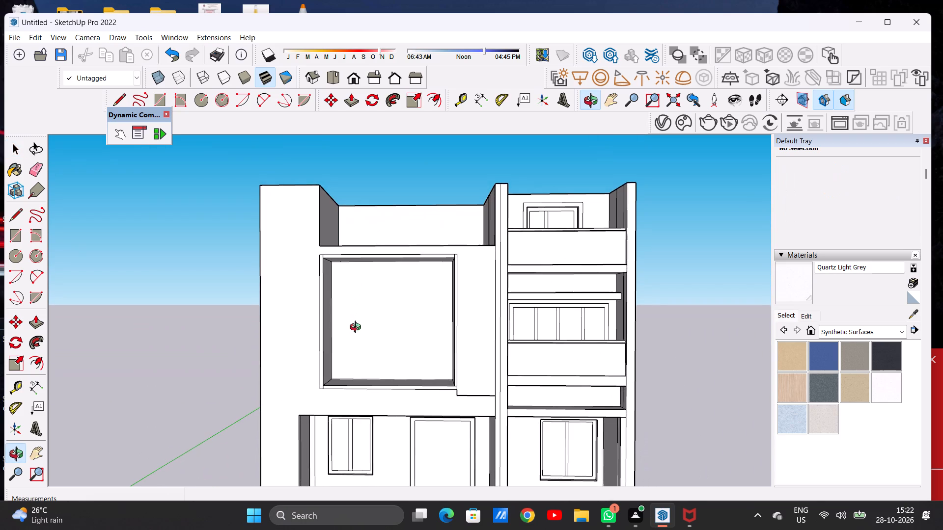
middle_click_drag(358, 328, 357, 328)
scroll(357, 327, "up", 4)
scroll(359, 327, "down", 4)
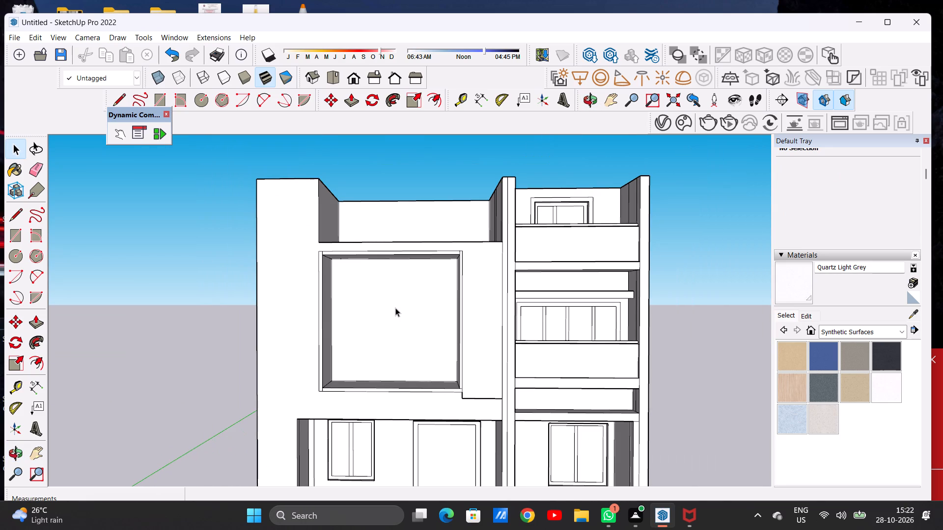
scroll(395, 308, "down", 2)
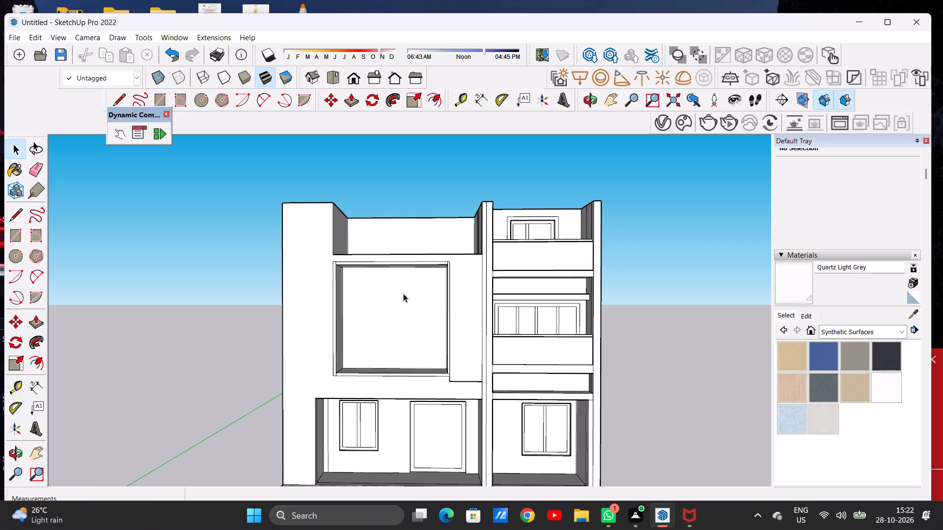
middle_click_drag(406, 286, 404, 359)
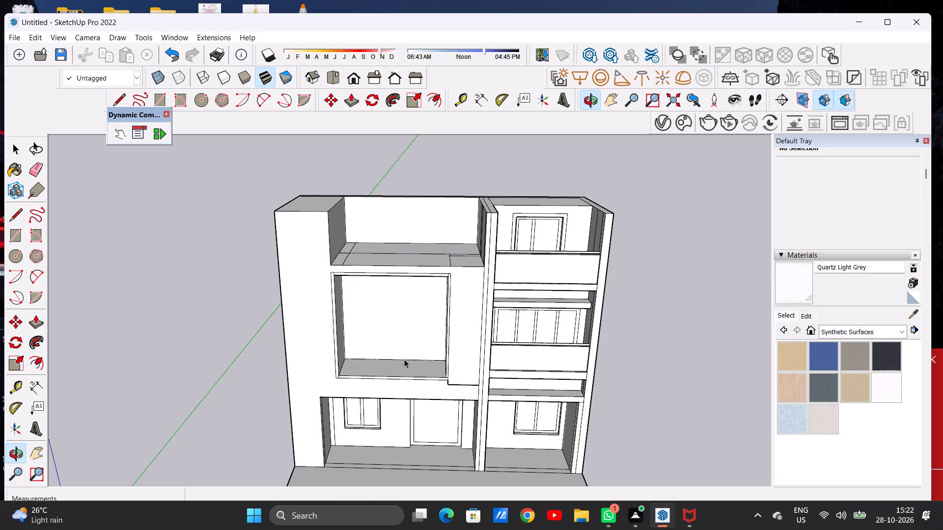
middle_click_drag(396, 341, 395, 278)
Draw a door rectangle about 15' 11" wide and 28' 6" high on the recess back wall, starting at its floor line.
scroll(385, 330, "up", 5)
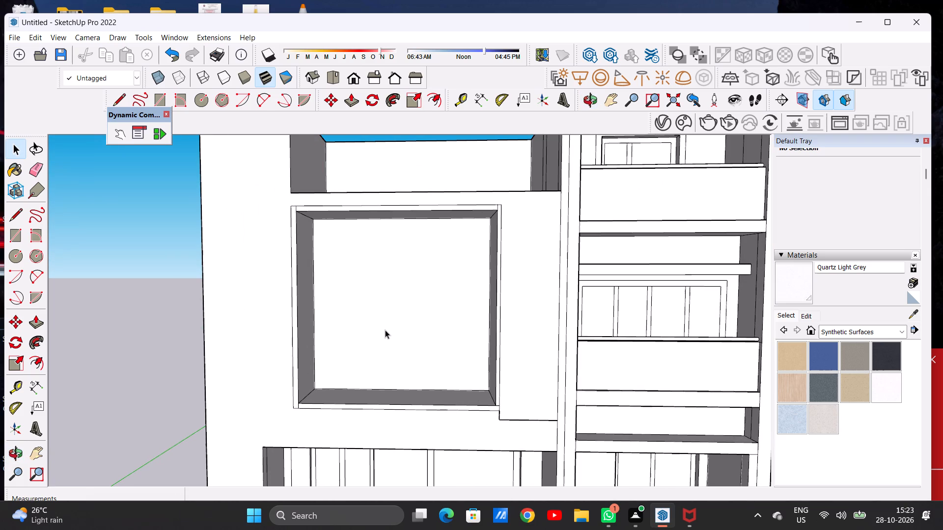
key("r")
middle_click_drag(380, 342, 391, 336)
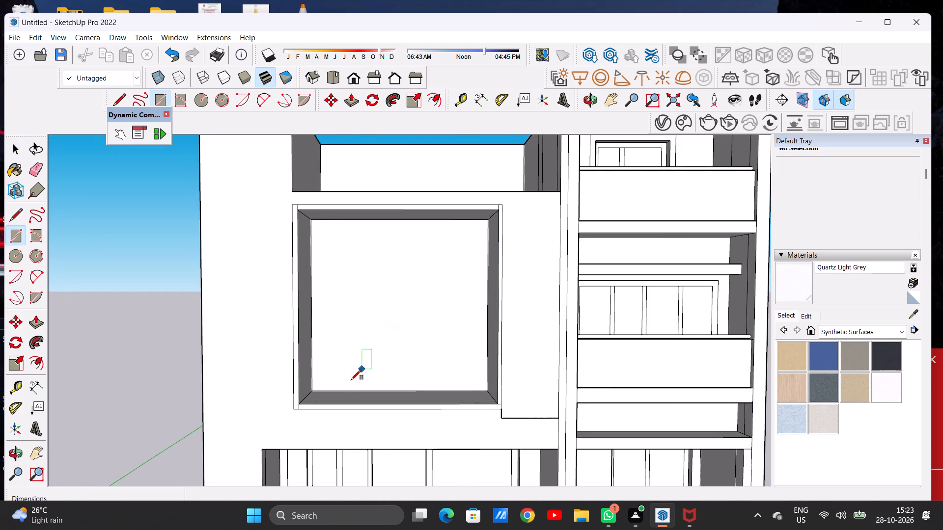
left_click(326, 388)
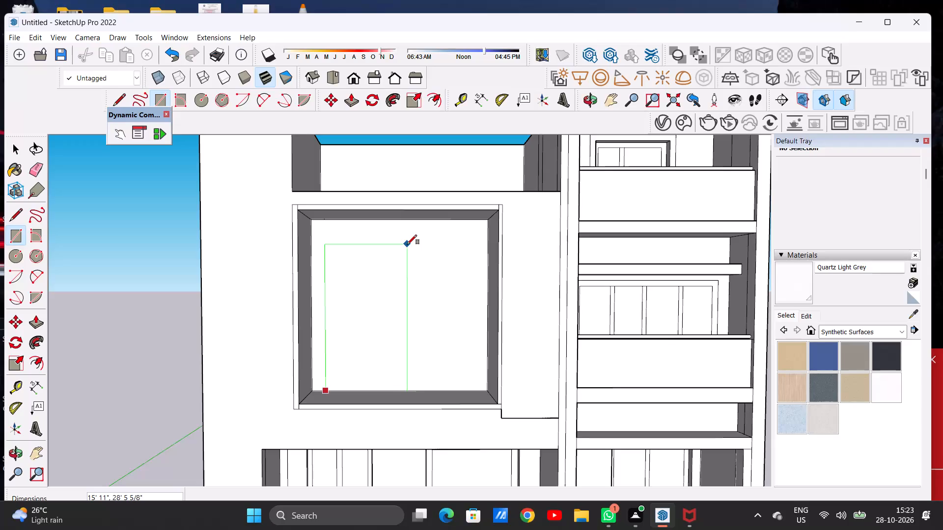
left_click(407, 244)
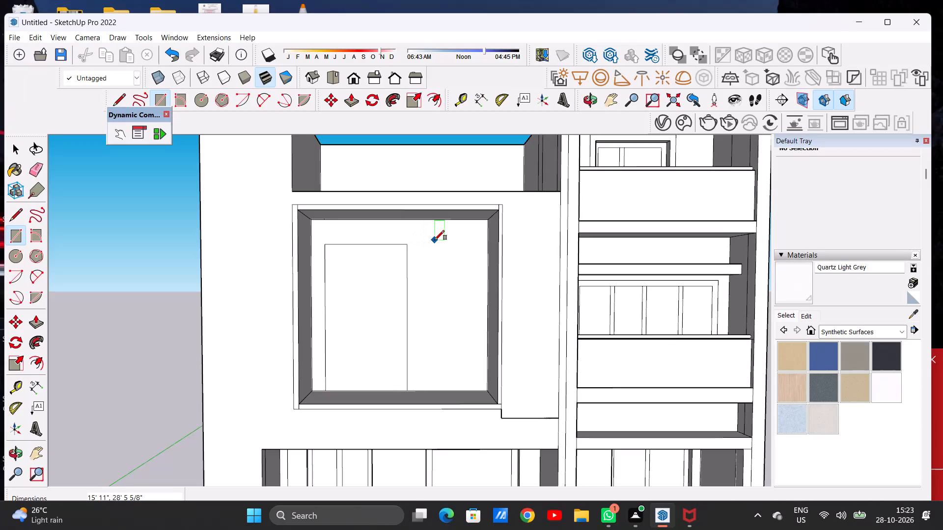
Draw a tall narrow window rectangle about 7' 10" wide and 25' high beside the door outline on the recess back wall.
left_click(427, 240)
left_click(471, 242)
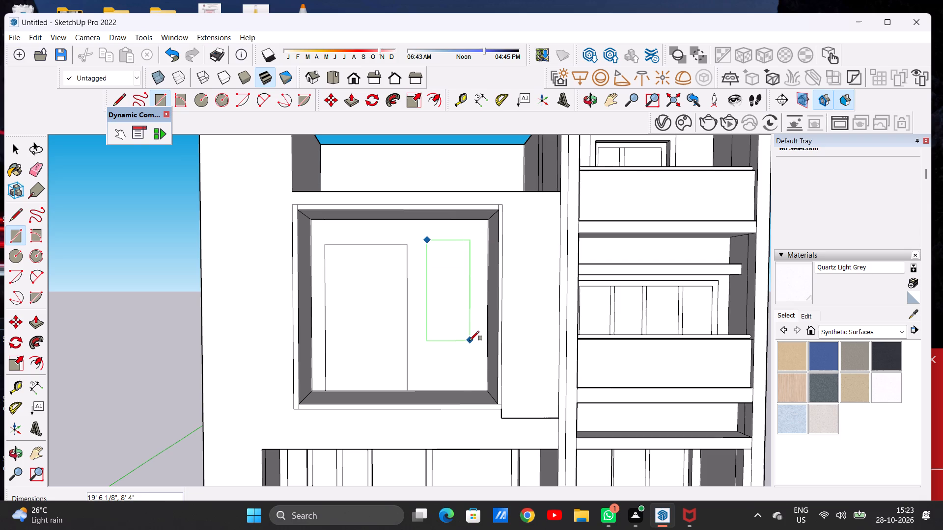
left_click(467, 369)
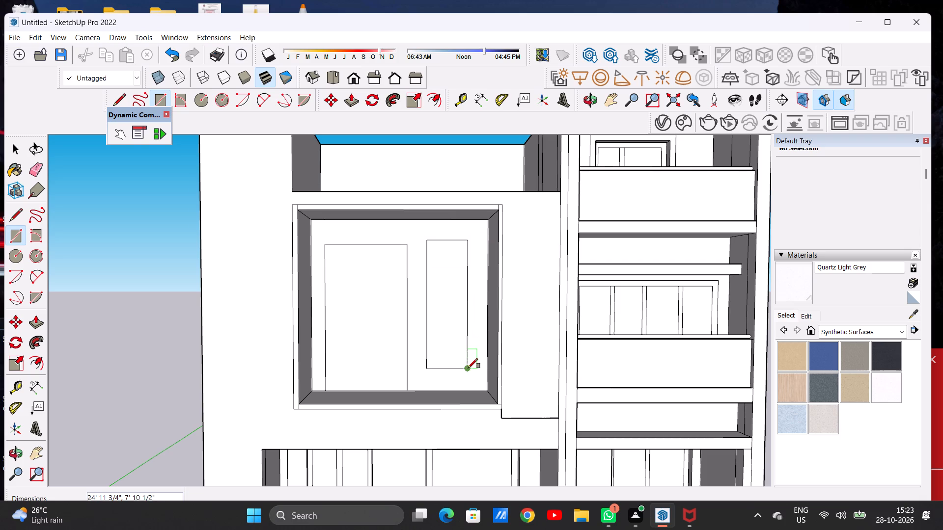
key("space")
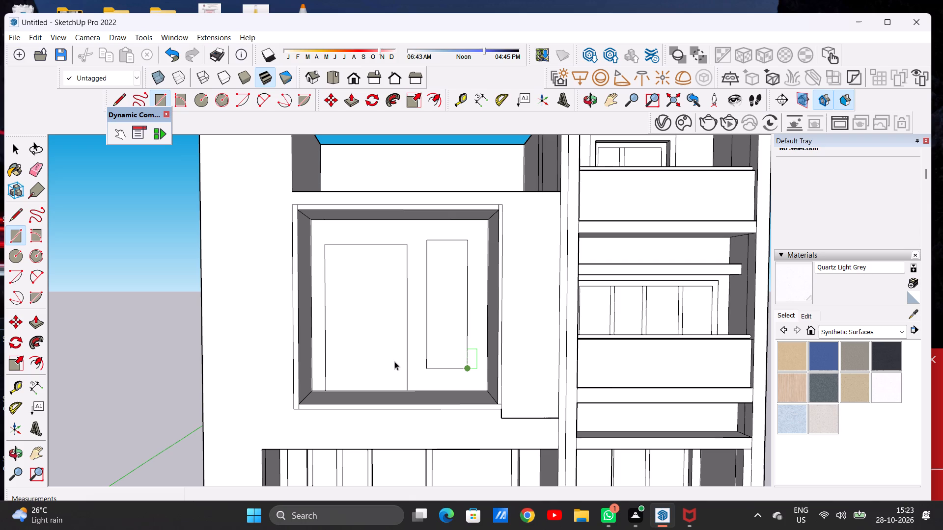
Examine the placement of the new door and window outlines against the rest of the facade.
key("space")
scroll(393, 357, "down", 4)
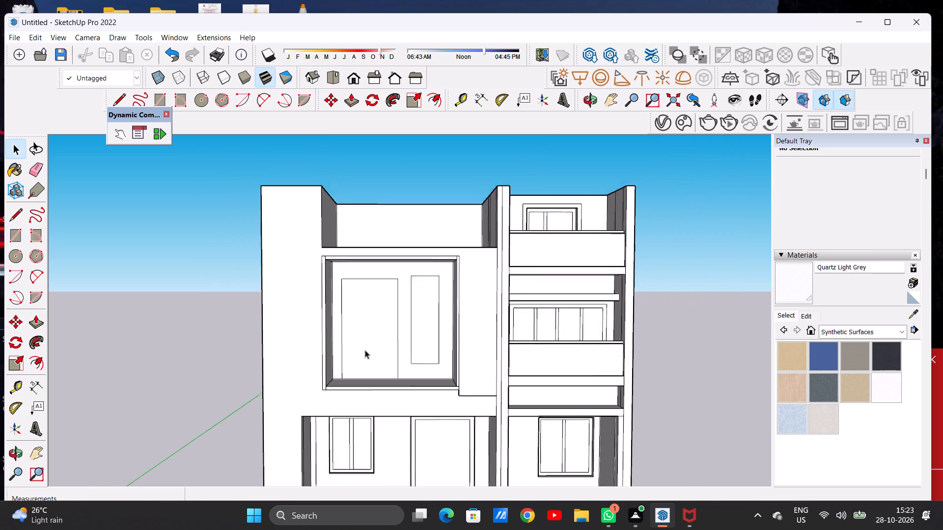
scroll(365, 350, "down", 6)
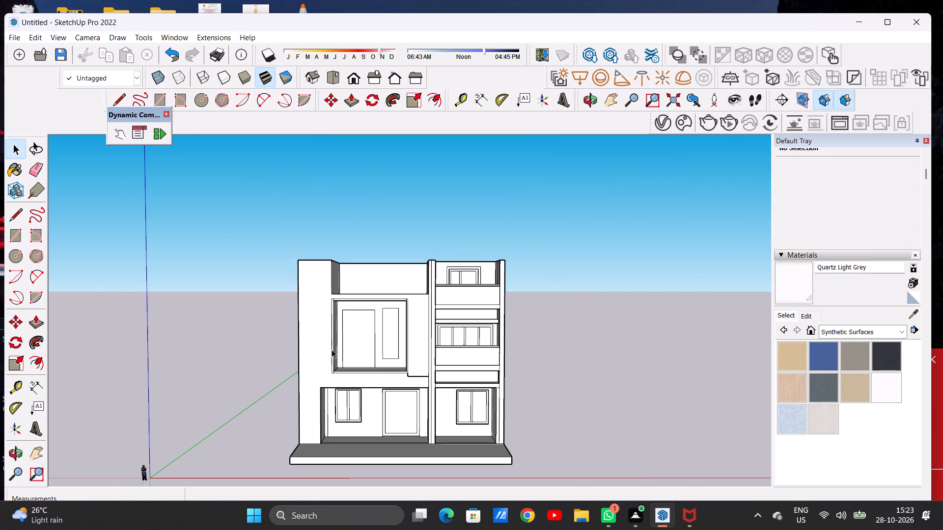
scroll(387, 359, "up", 6)
middle_click_drag(384, 359, 387, 347)
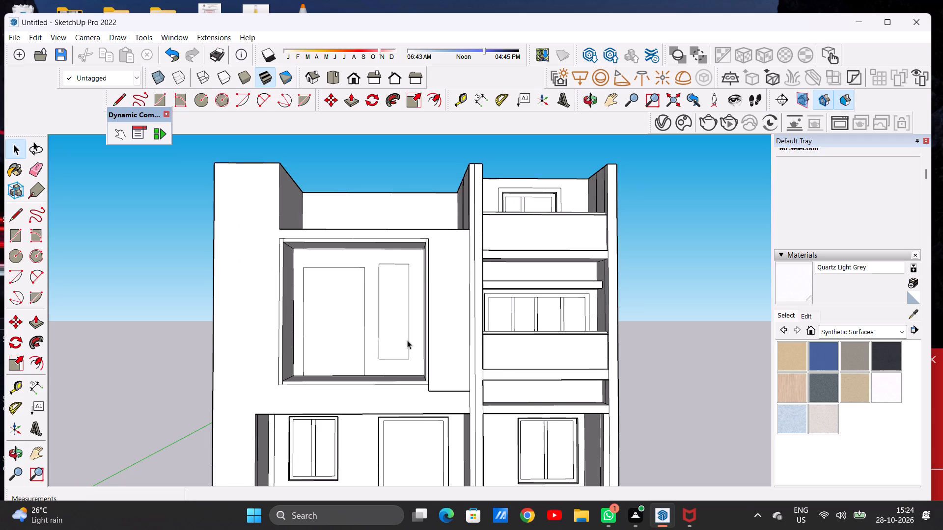
scroll(407, 340, "down", 6)
scroll(402, 330, "up", 1)
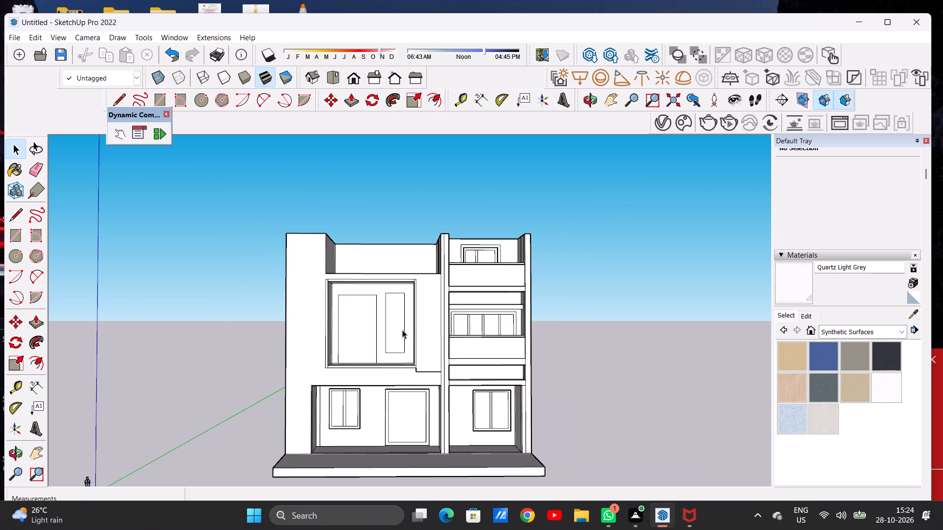
Offset the door rectangle on the upper recess back wall inward by about 1' 3" to form its frame.
scroll(402, 330, "up", 5)
scroll(406, 326, "down", 5)
scroll(357, 335, "up", 6)
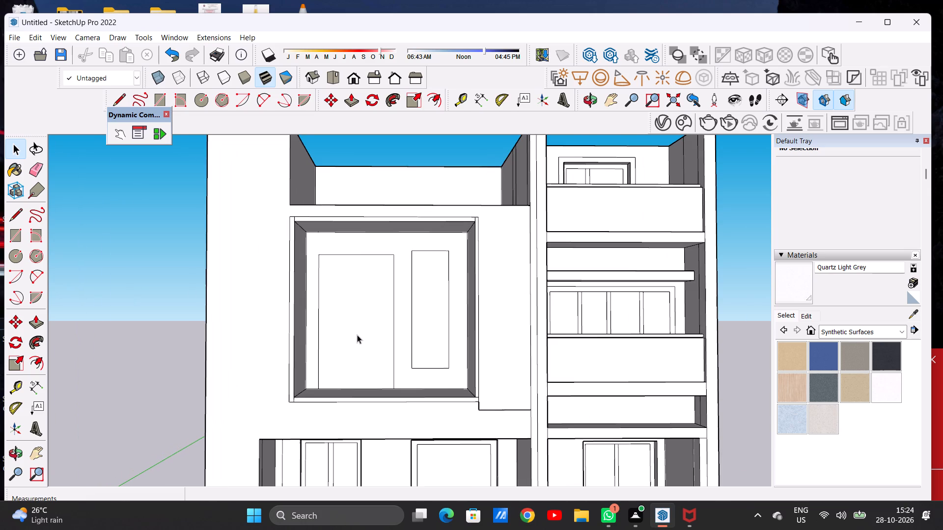
middle_click_drag(346, 324, 345, 306)
type("OF")
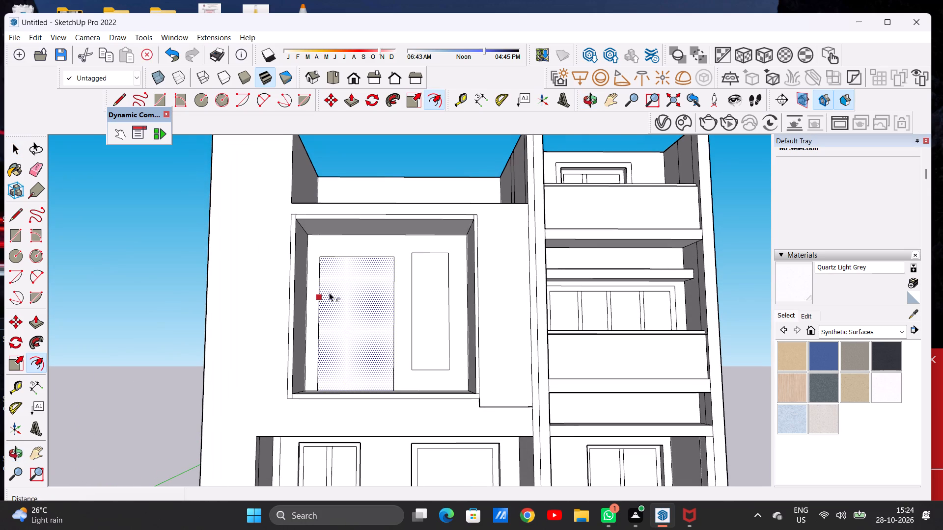
left_click(340, 261)
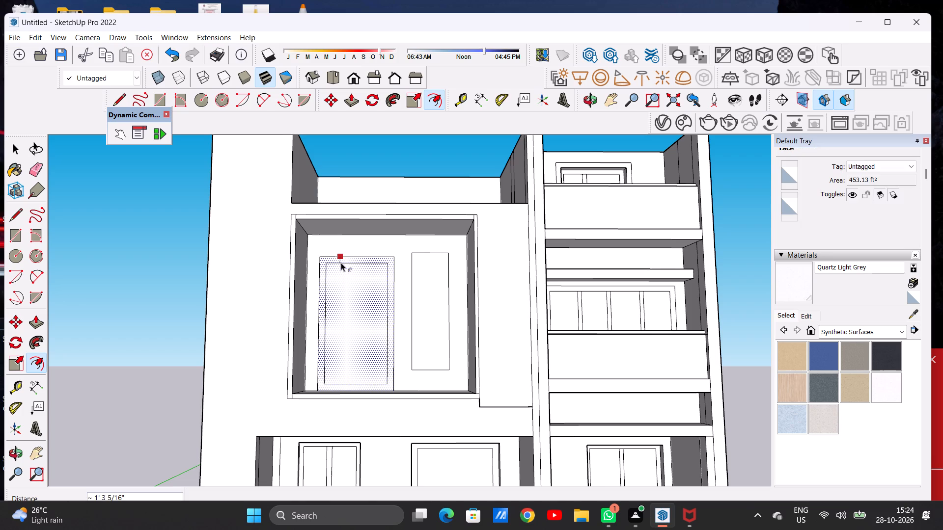
left_click(341, 263)
key("space")
Draw two closely spaced vertical lines about 25' 11" high near the middle of the inner door outline as a centre mullion.
type("L")
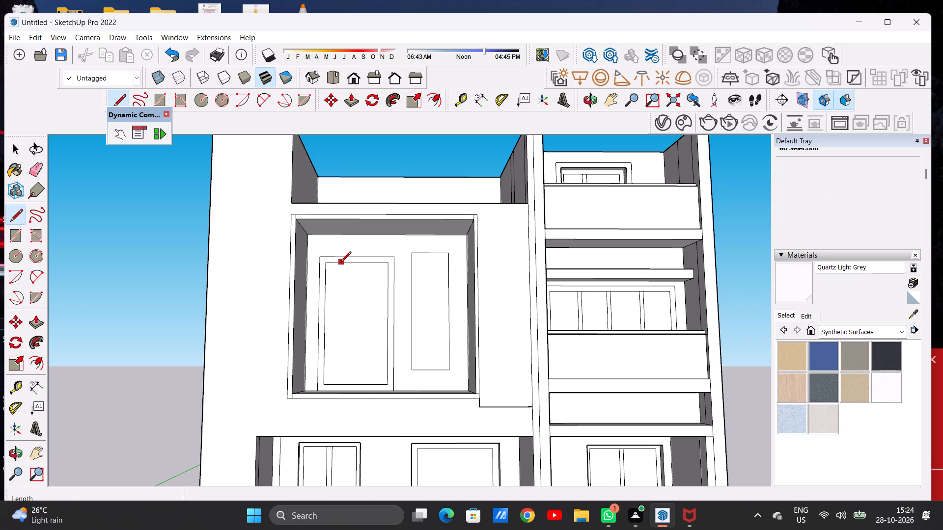
scroll(341, 263, "down", 7)
middle_click_drag(350, 287, 346, 312)
scroll(348, 262, "up", 13)
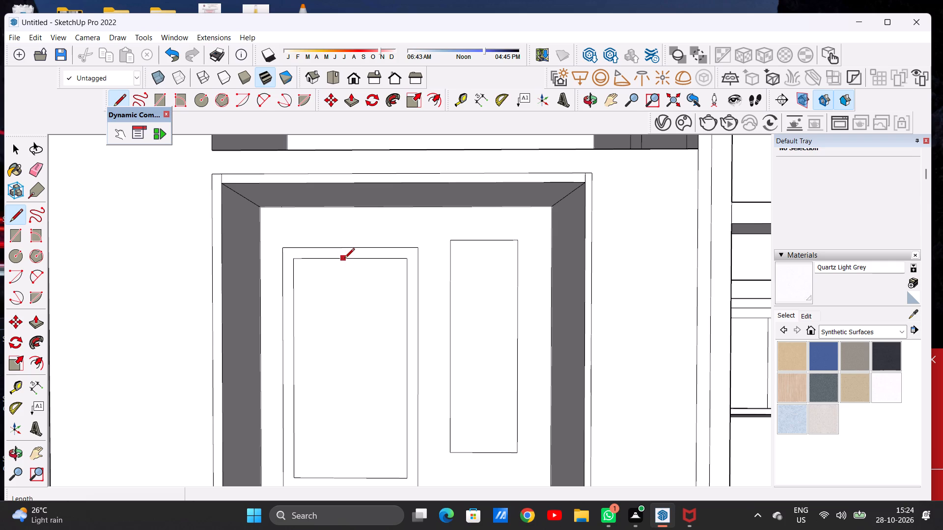
left_click(343, 258)
scroll(352, 273, "down", 8)
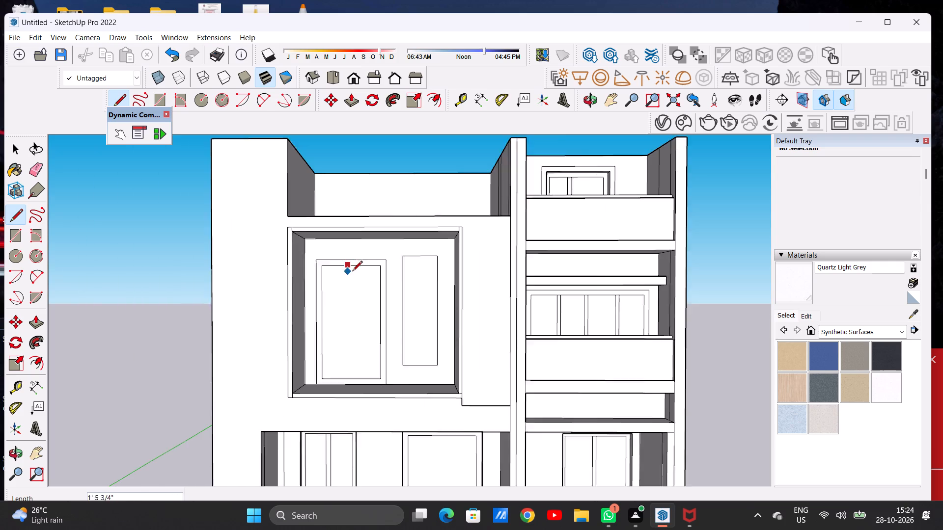
scroll(353, 347, "up", 7)
left_click(345, 389)
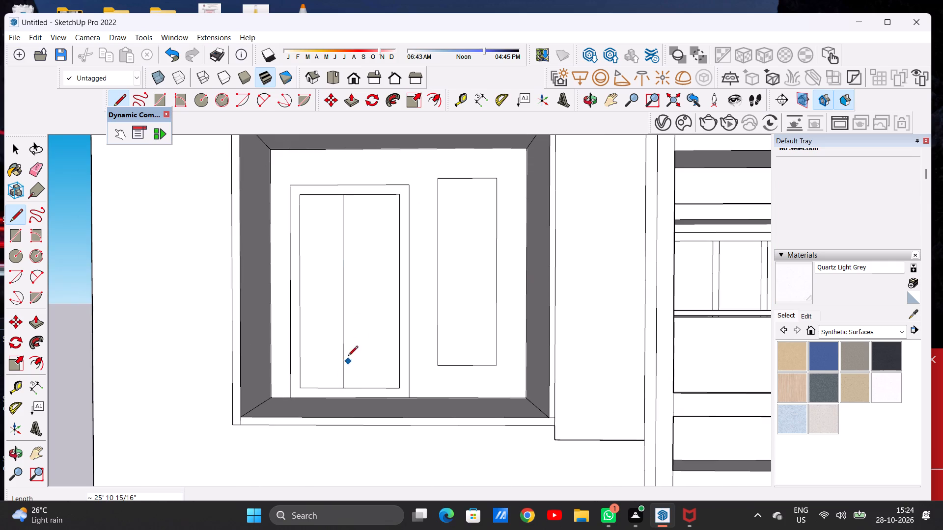
left_click(351, 195)
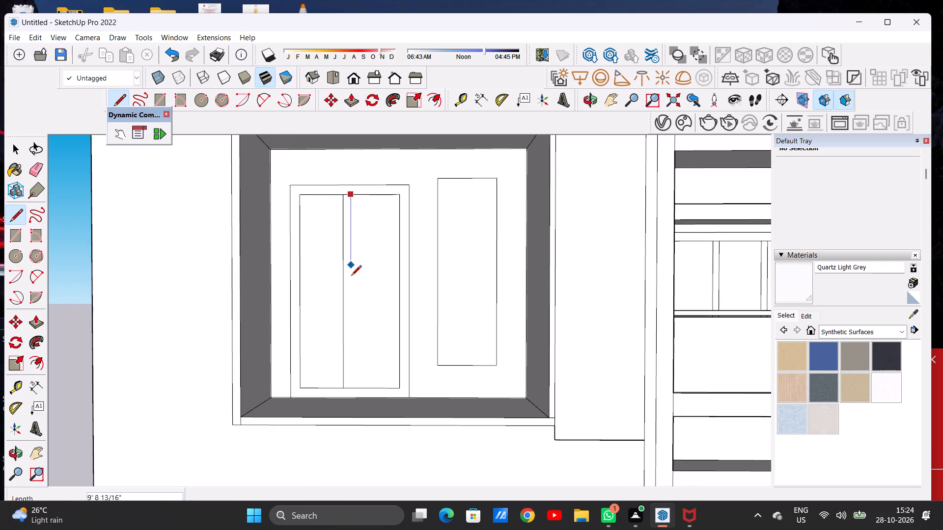
left_click(353, 385)
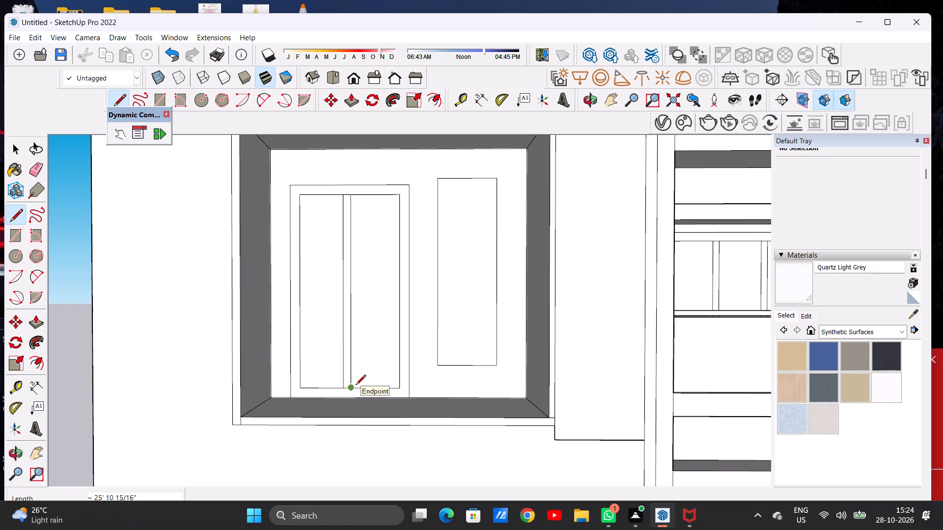
key("space")
Examine the divided door and the narrow window outline beside it against the rest of the facade.
scroll(342, 316, "down", 8)
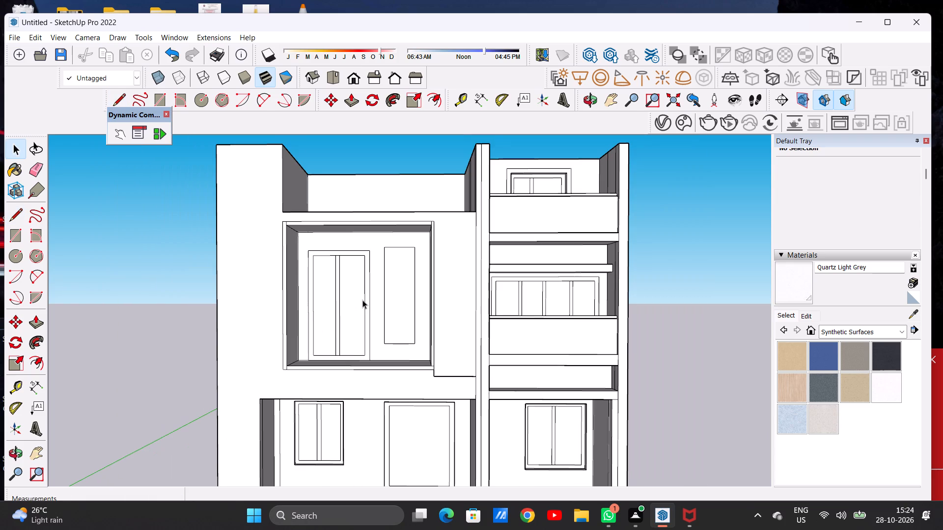
scroll(341, 306, "down", 1)
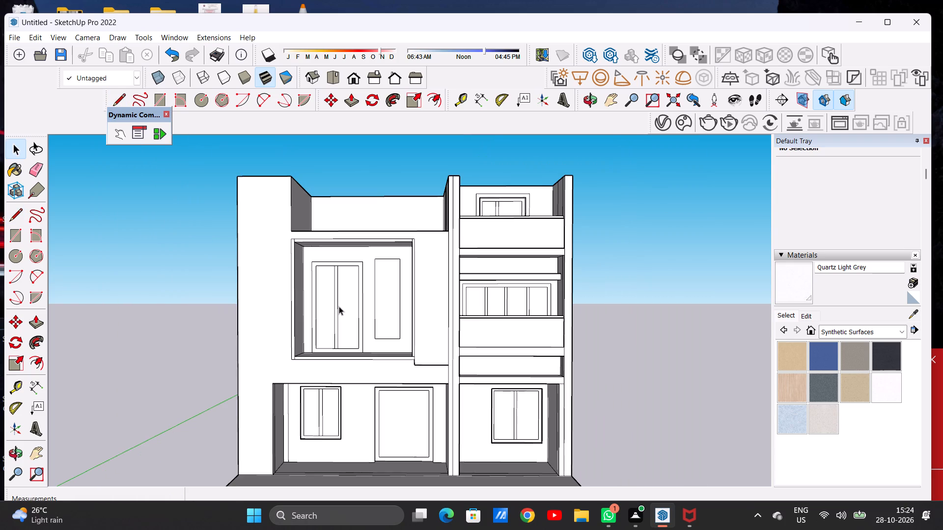
scroll(326, 305, "down", 3)
scroll(379, 305, "up", 1)
scroll(379, 305, "down", 1)
scroll(379, 305, "up", 4)
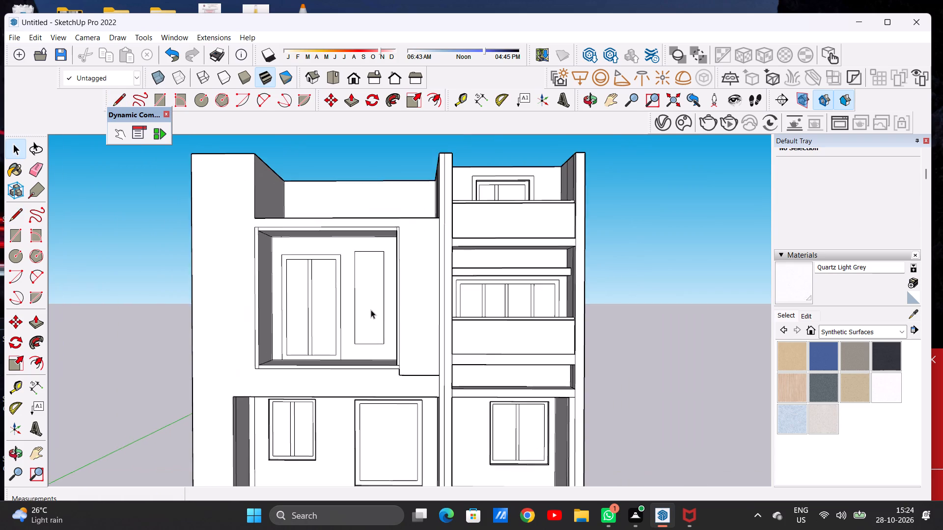
scroll(368, 314, "up", 5)
key("l")
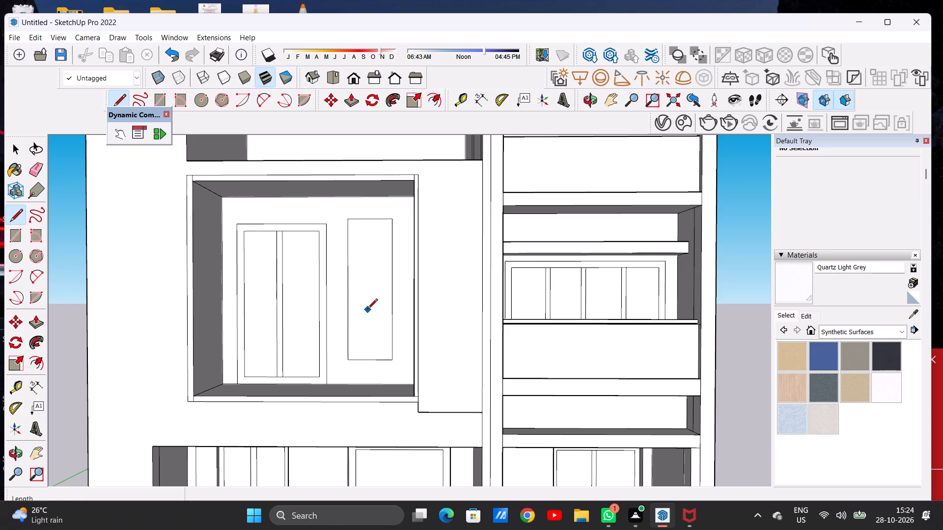
key("space")
scroll(364, 300, "down", 4)
scroll(368, 334, "up", 5)
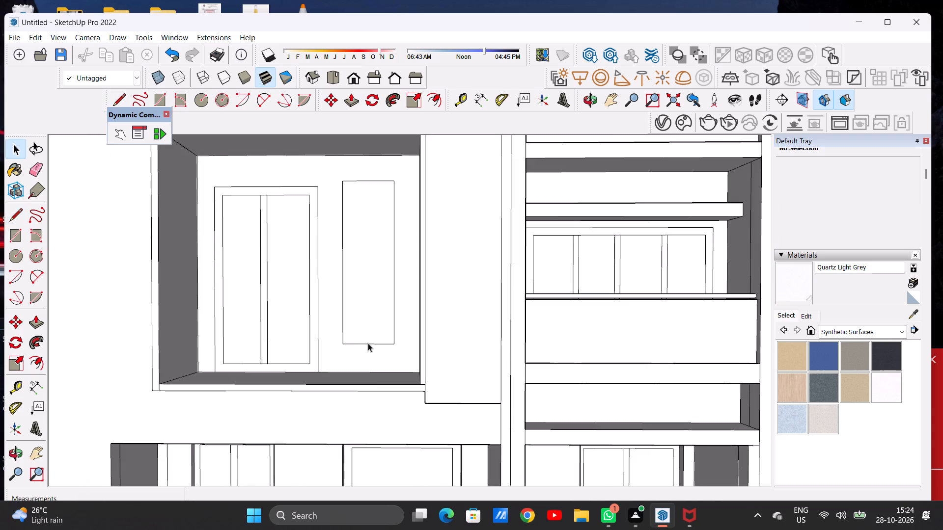
Extend the narrow window outline to the recess floor with two vertical lines about 4' 4" long and erase its old bottom edge.
key("l")
scroll(373, 360, "up", 6)
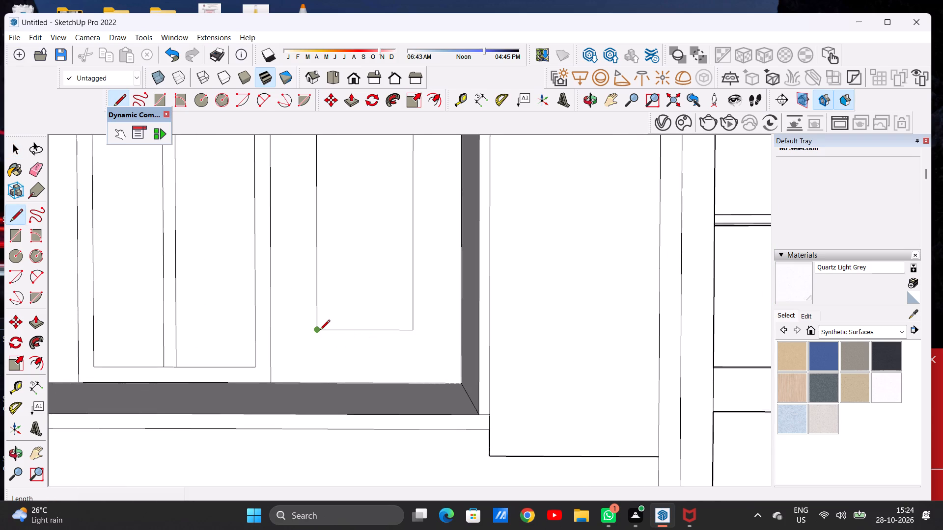
left_click(320, 331)
left_click(315, 384)
left_click(415, 327)
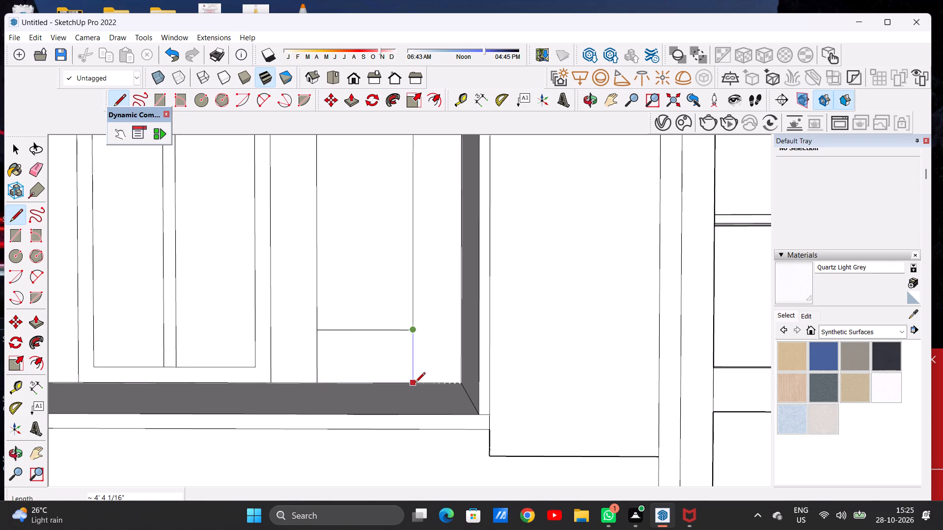
left_click(415, 383)
key("space")
key("e")
left_click_drag(386, 326, 385, 334)
key("space")
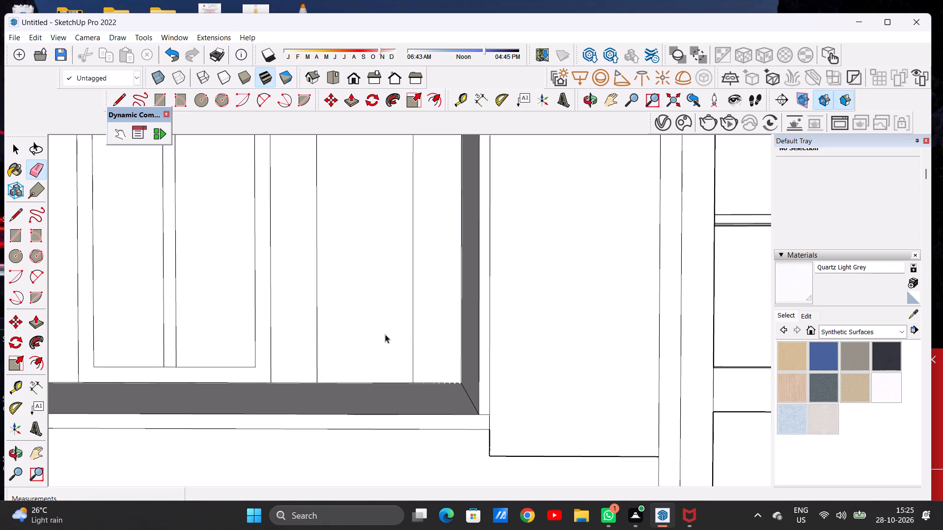
Examine the upper recess, its floor and its door and window outlines within the whole facade from the front and above.
scroll(441, 299, "down", 7)
scroll(332, 313, "down", 2)
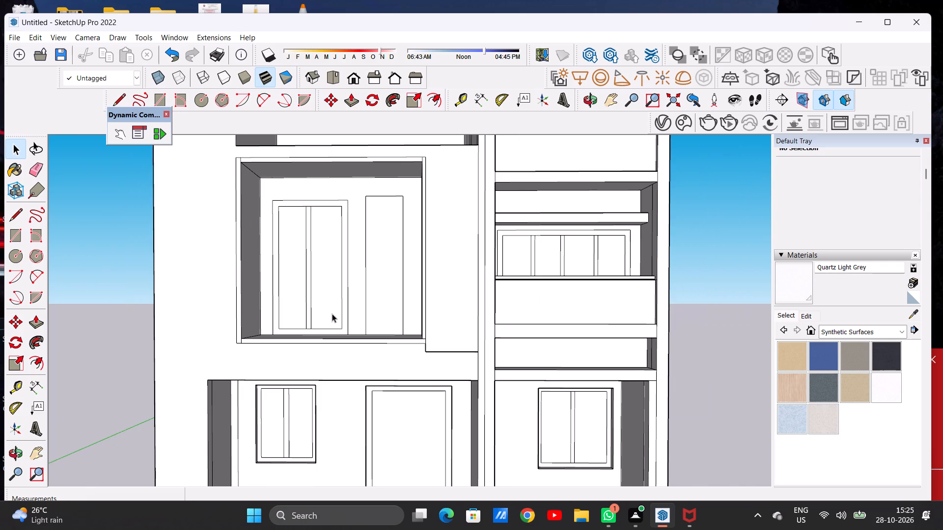
scroll(332, 314, "down", 5)
middle_click_drag(366, 299, 366, 283)
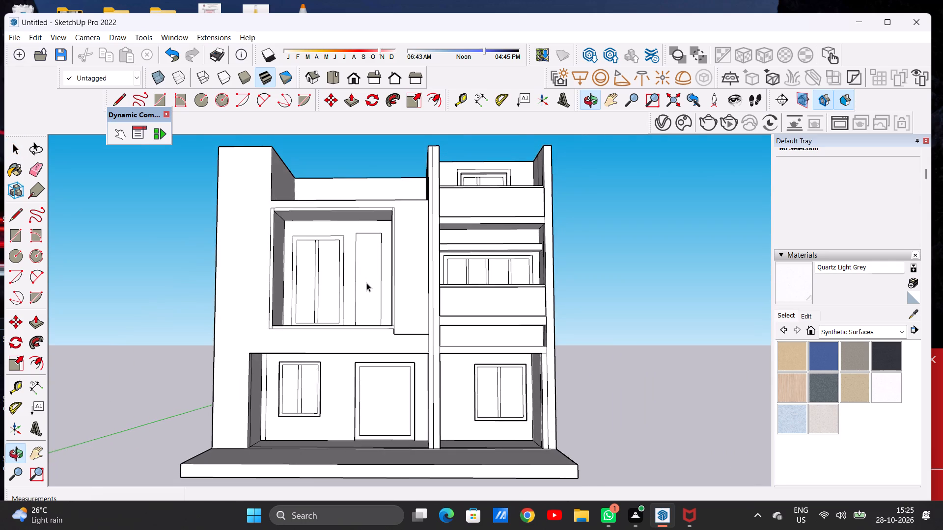
scroll(366, 283, "up", 5)
scroll(357, 301, "down", 4)
middle_click_drag(385, 265, 385, 277)
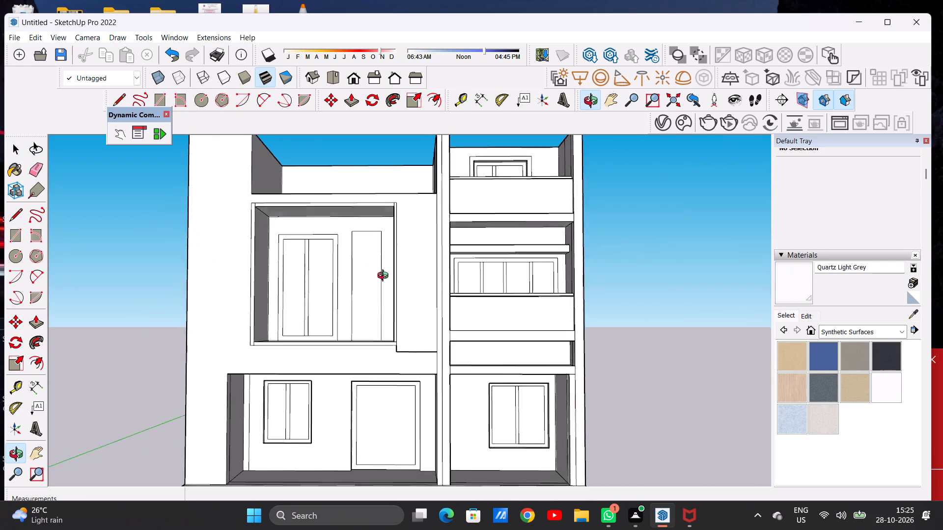
middle_click_drag(385, 277, 386, 307)
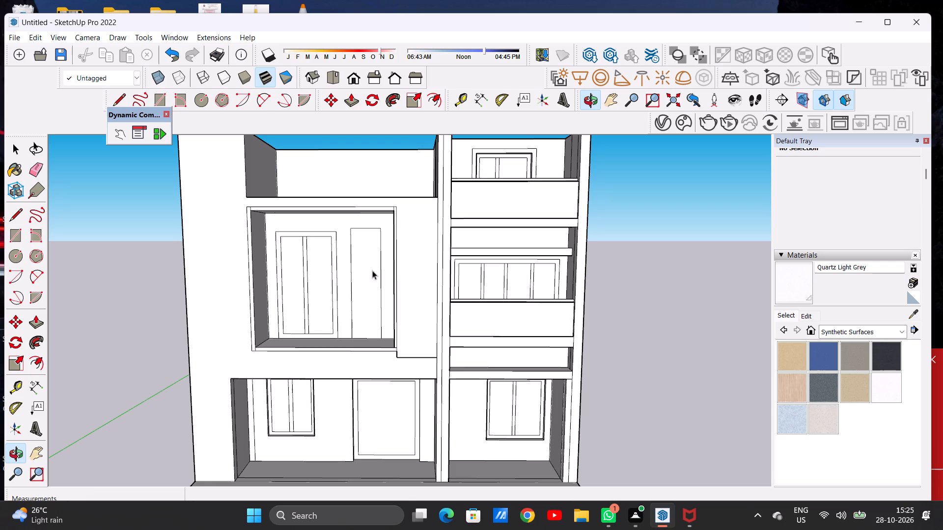
scroll(386, 295, "down", 13)
scroll(374, 285, "up", 2)
scroll(374, 285, "down", 1)
scroll(374, 285, "up", 1)
scroll(374, 285, "down", 1)
scroll(374, 285, "up", 1)
scroll(374, 285, "down", 1)
scroll(367, 296, "up", 8)
middle_click_drag(371, 325, 370, 385)
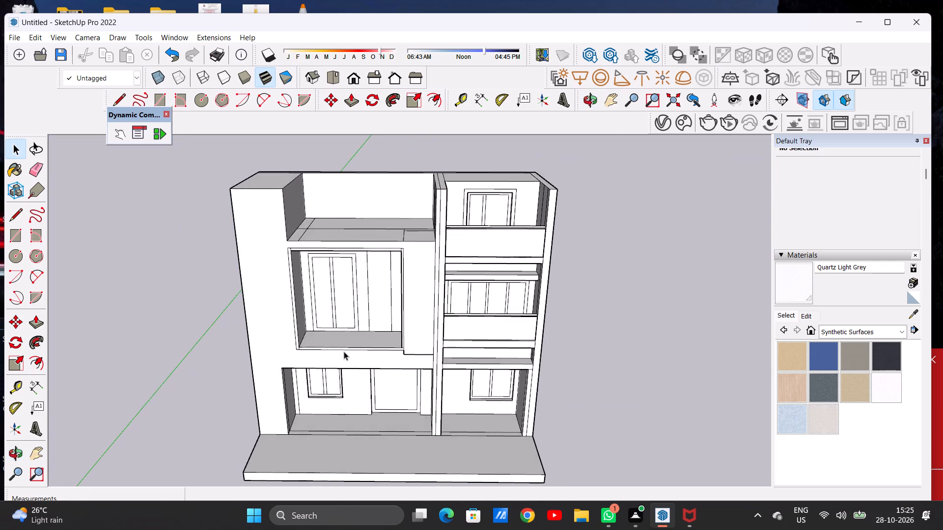
scroll(341, 346, "up", 7)
middle_click_drag(369, 326, 369, 387)
scroll(372, 339, "up", 7)
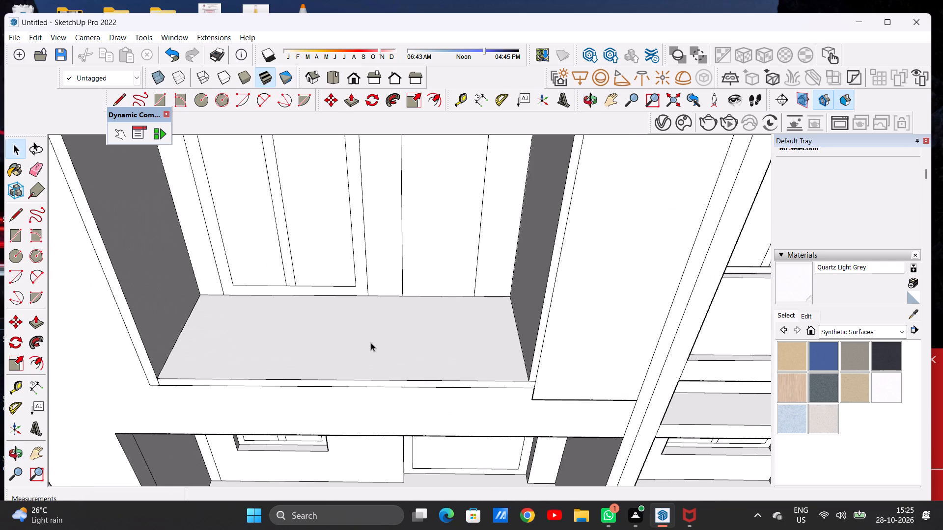
key("l")
middle_click_drag(424, 334, 427, 356)
scroll(453, 338, "down", 5)
key("space")
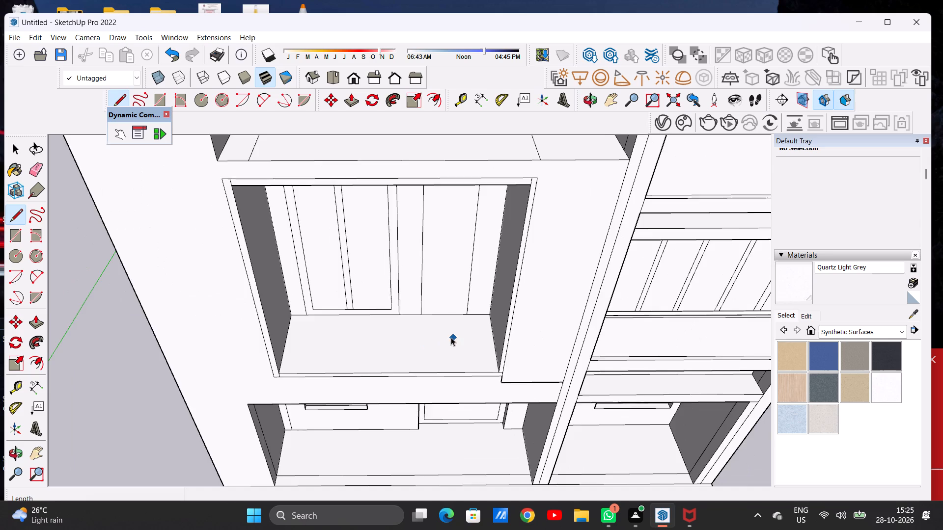
scroll(450, 337, "down", 5)
middle_click_drag(457, 344, 453, 239)
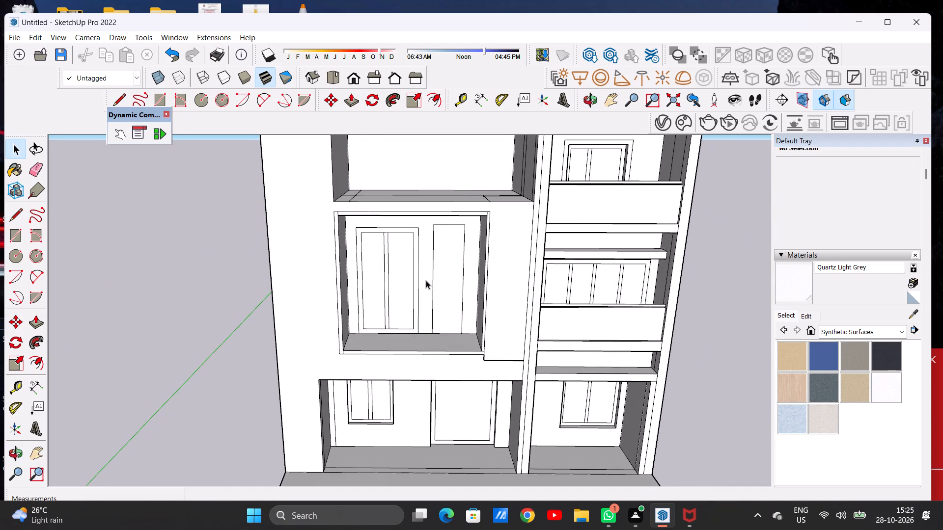
scroll(427, 280, "down", 2)
middle_click_drag(437, 294, 433, 242)
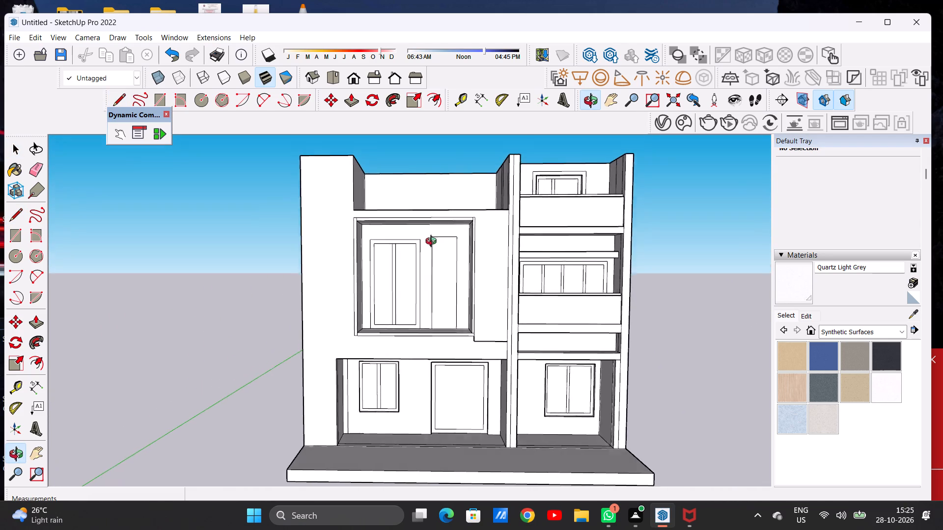
middle_click_drag(433, 242, 432, 240)
Draw vertical lines about 2' 3" long from both upper outer corners of the recess frame to the terrace edge above.
scroll(467, 207, "up", 8)
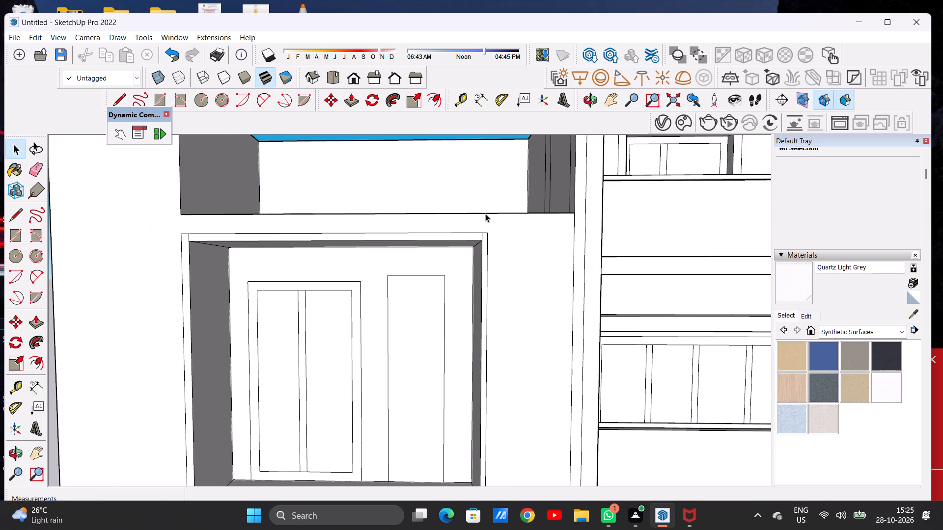
key("l")
left_click(486, 234)
left_click(489, 215)
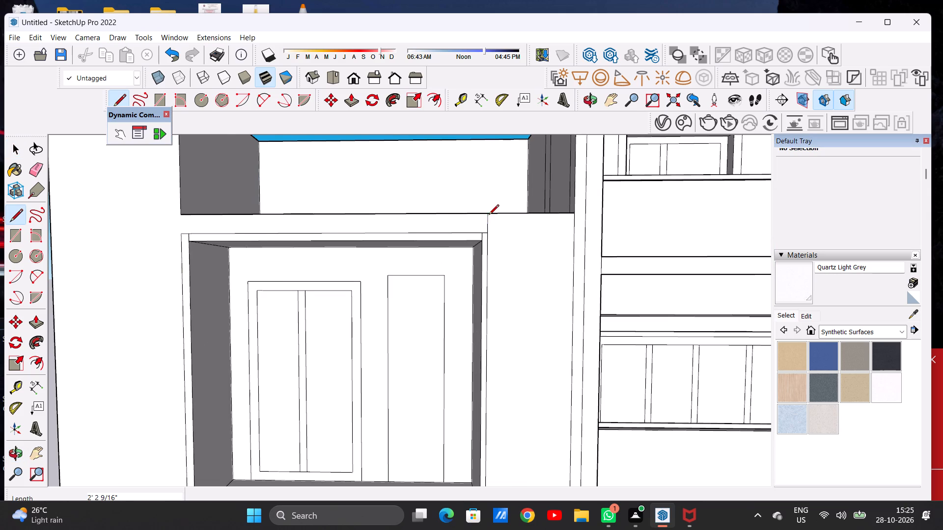
left_click(183, 212)
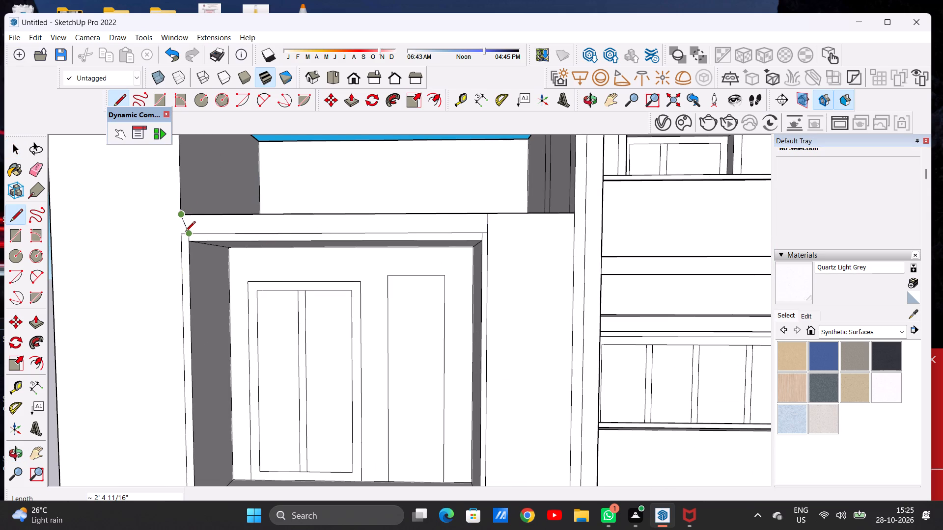
left_click(183, 234)
key("space")
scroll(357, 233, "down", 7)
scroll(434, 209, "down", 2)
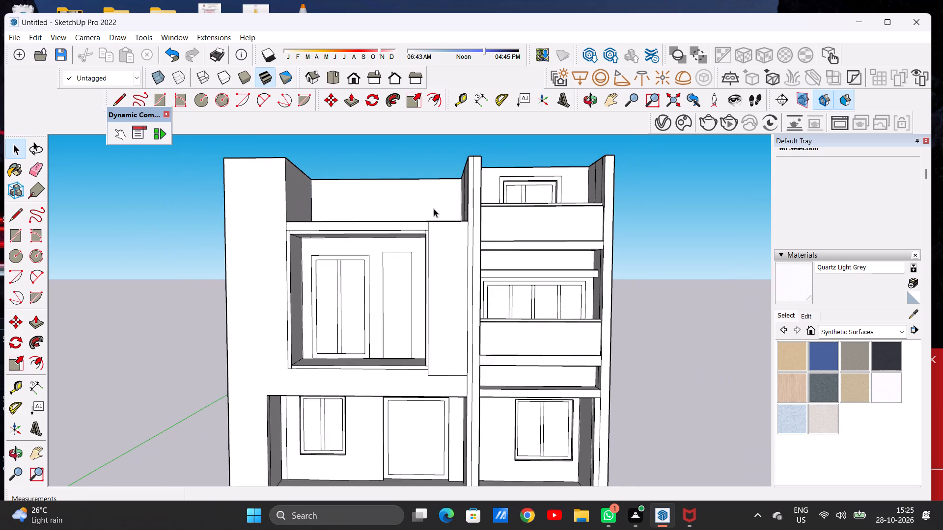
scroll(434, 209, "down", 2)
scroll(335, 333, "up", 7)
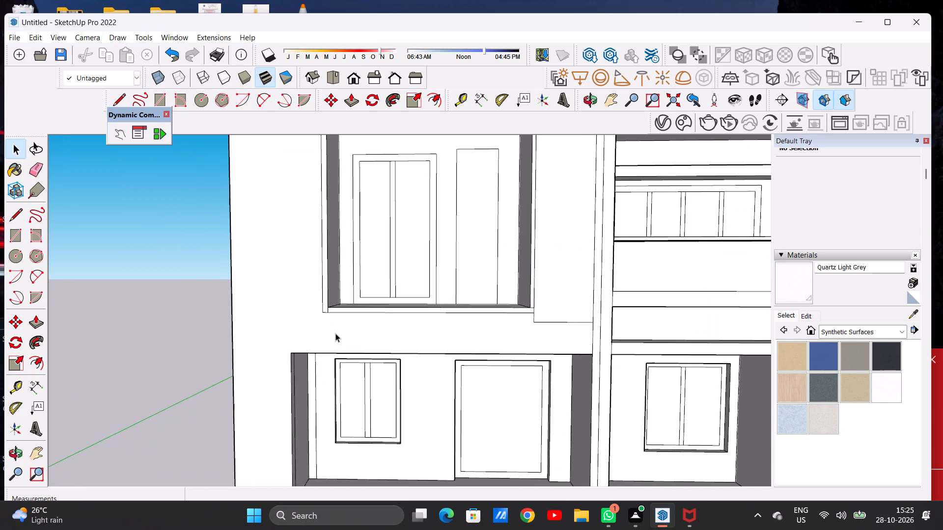
Draw a short vertical line down from the upper recess frame's lower outer corner and a horizontal line about 35' 8" long to the adjacent panel's edge.
key("l")
scroll(328, 329, "up", 5)
left_click(321, 301)
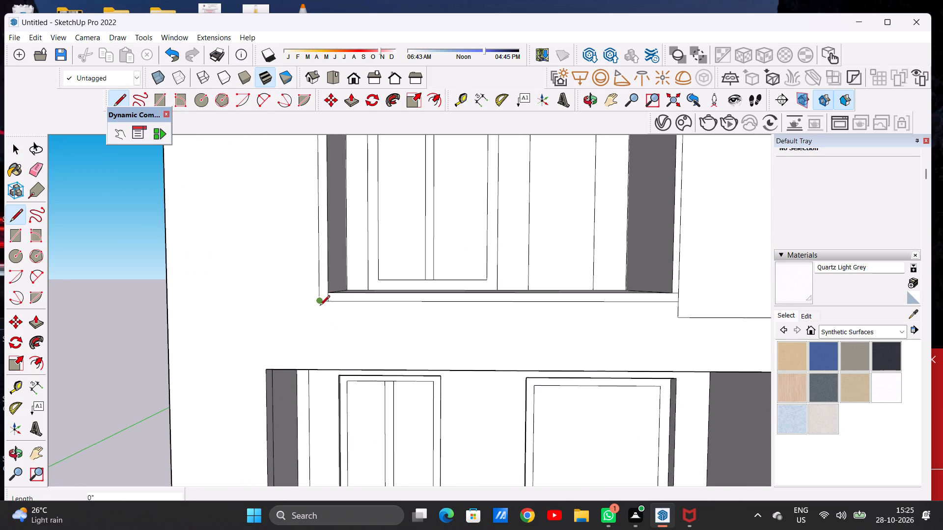
left_click(317, 316)
scroll(337, 317, "down", 6)
scroll(505, 316, "up", 6)
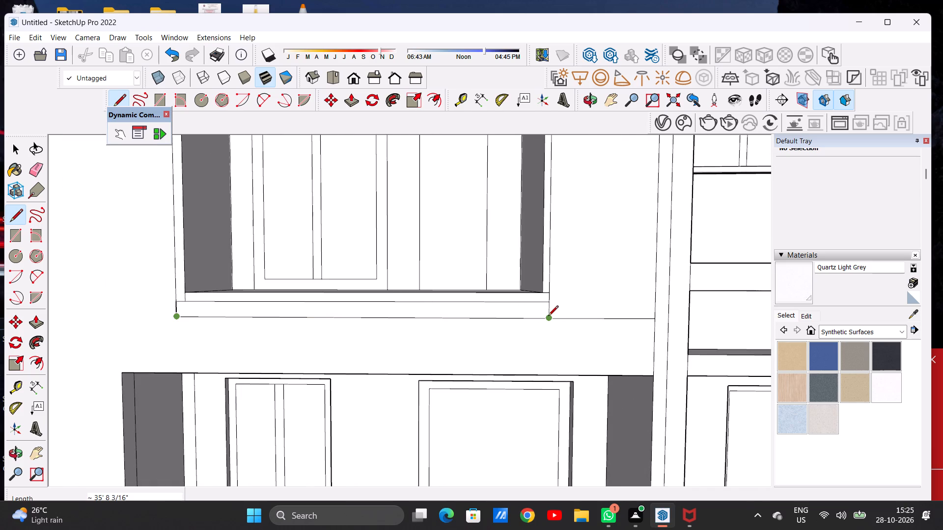
scroll(548, 316, "up", 7)
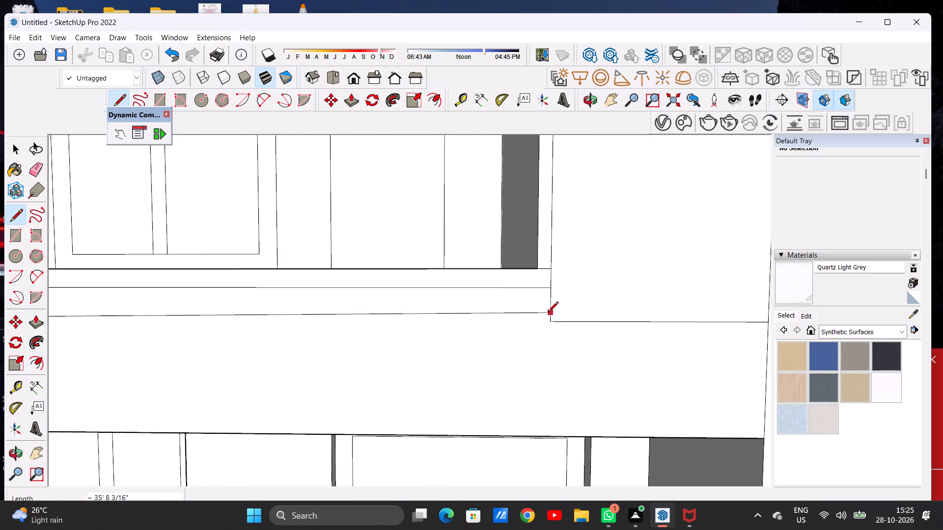
left_click(548, 314)
key("space")
Extend the tall panel beside the recess about 3' 6" downward with a new bottom edge to the pillar, and erase its old bottom edge.
scroll(526, 319, "down", 1)
scroll(526, 318, "up", 1)
scroll(526, 317, "down", 2)
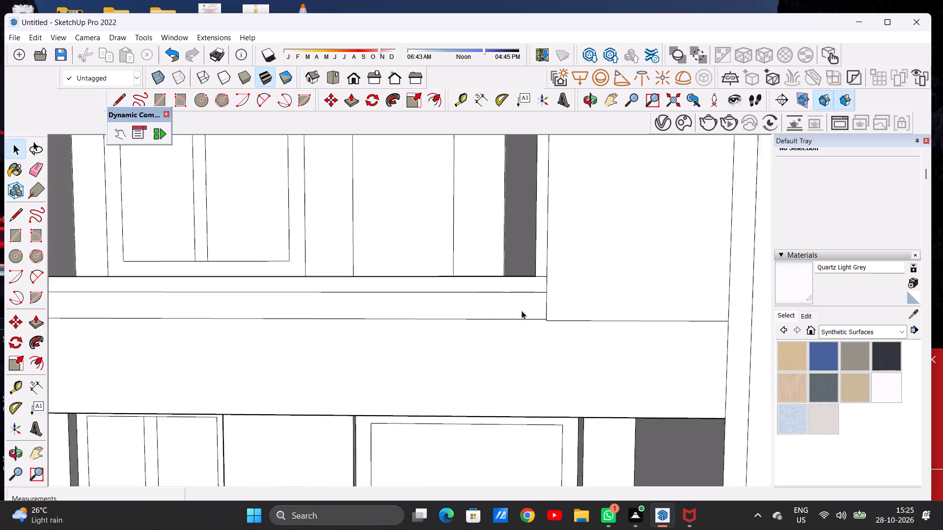
scroll(522, 311, "down", 8)
scroll(442, 290, "down", 7)
scroll(507, 308, "up", 2)
scroll(507, 309, "down", 1)
scroll(507, 309, "up", 4)
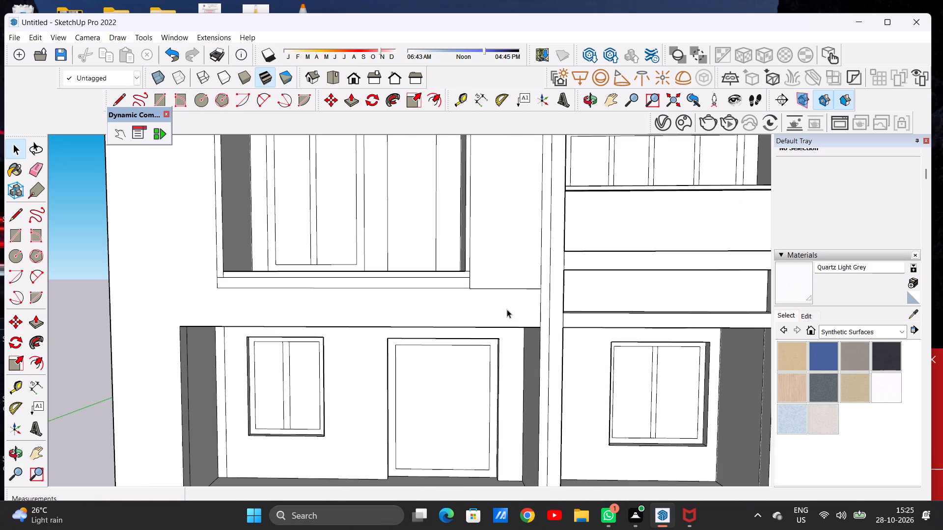
key("l")
scroll(472, 301, "up", 7)
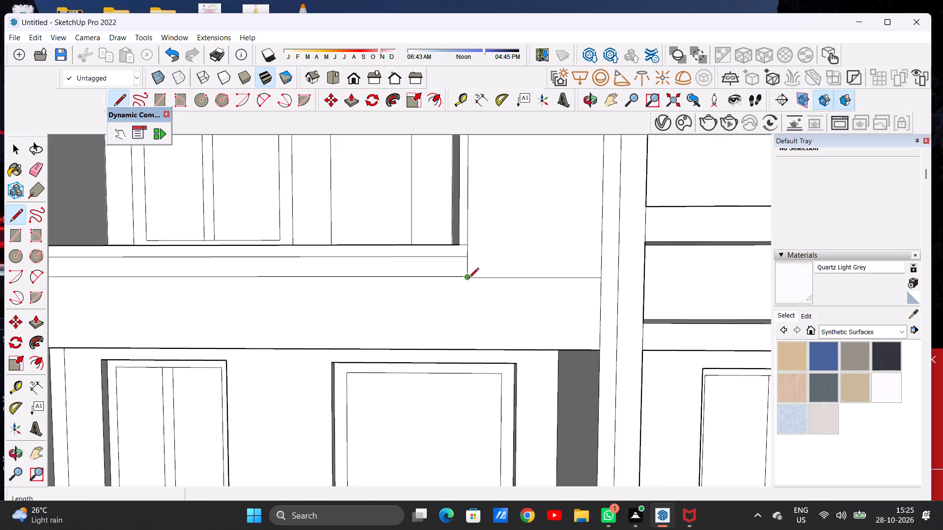
left_click(469, 279)
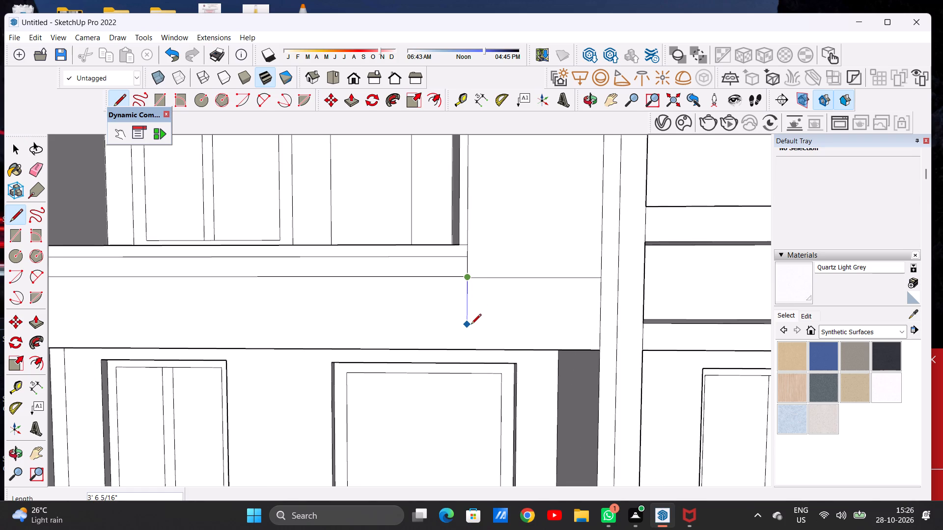
left_click(471, 325)
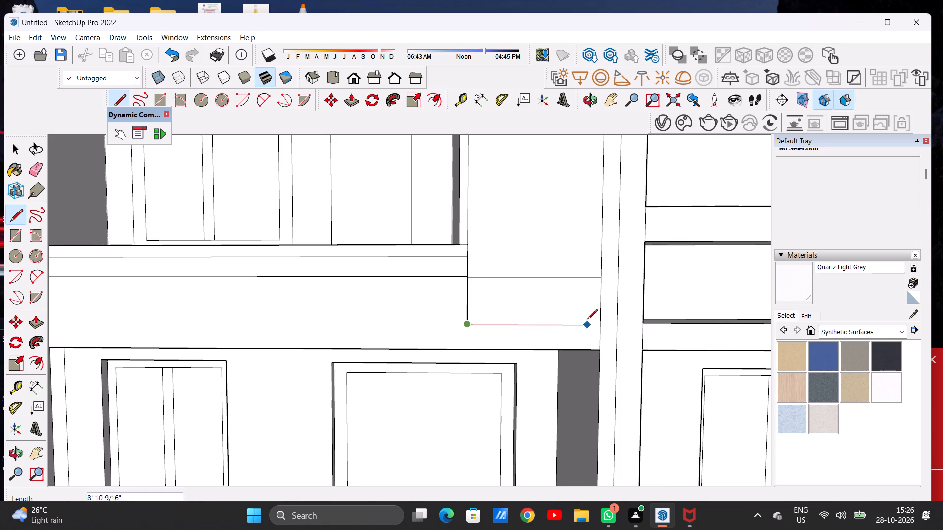
left_click(599, 321)
key("space")
type("E")
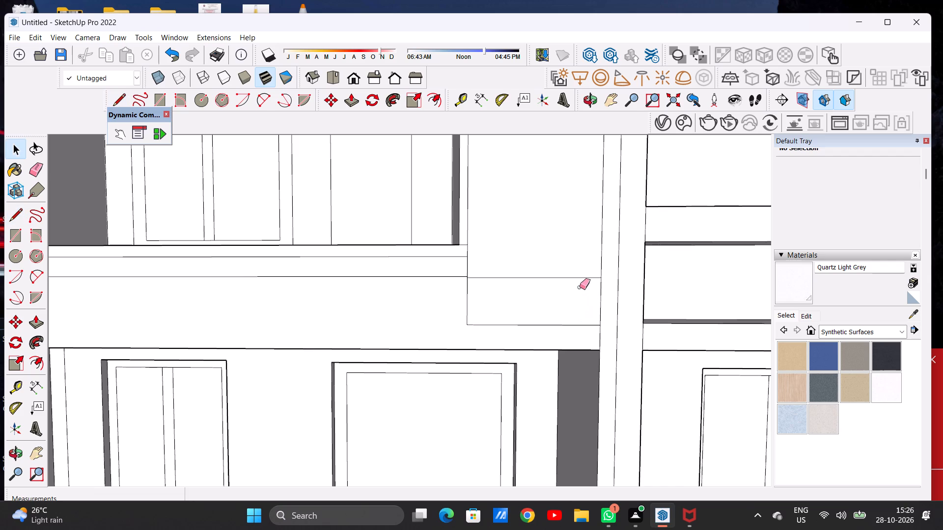
left_click_drag(550, 273, 550, 285)
key("space")
Examine the lengthened panel and the recess frame outline against the whole facade from the front.
scroll(501, 288, "down", 14)
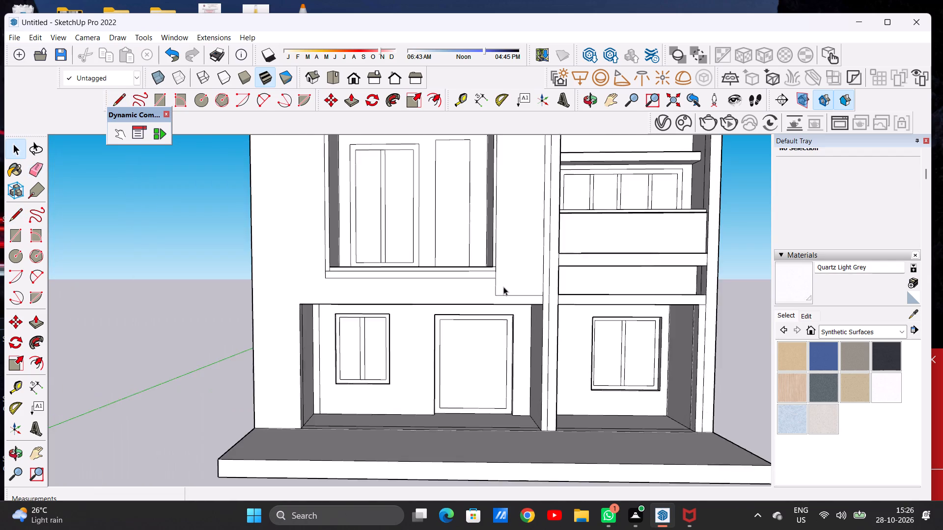
scroll(503, 287, "down", 10)
scroll(455, 280, "down", 3)
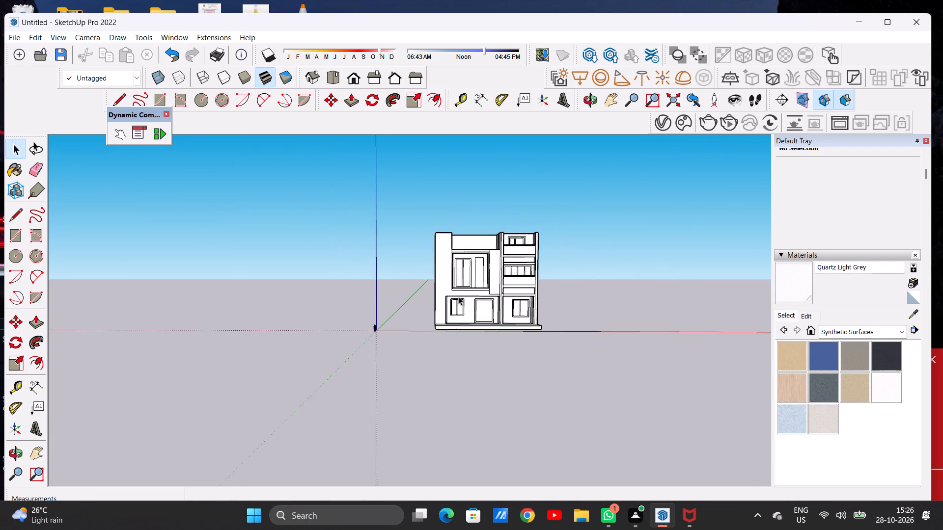
scroll(458, 296, "down", 1)
scroll(484, 268, "up", 18)
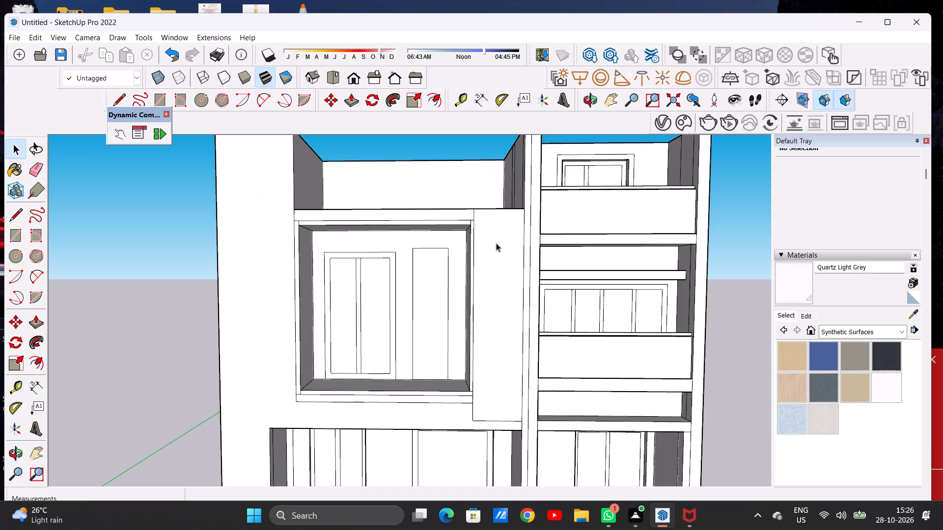
scroll(496, 241, "down", 5)
middle_click_drag(495, 240, 504, 248)
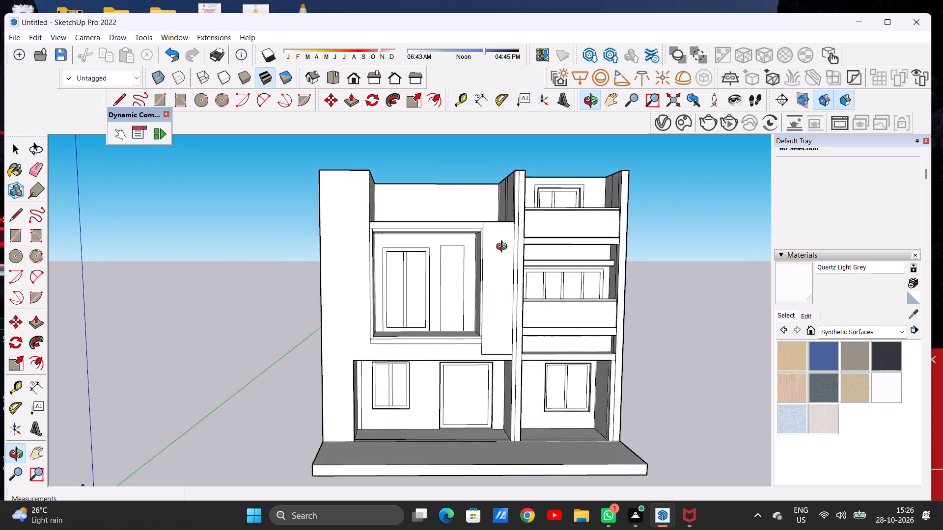
middle_click_drag(504, 248, 493, 249)
scroll(506, 246, "up", 1)
middle_click_drag(511, 246, 518, 240)
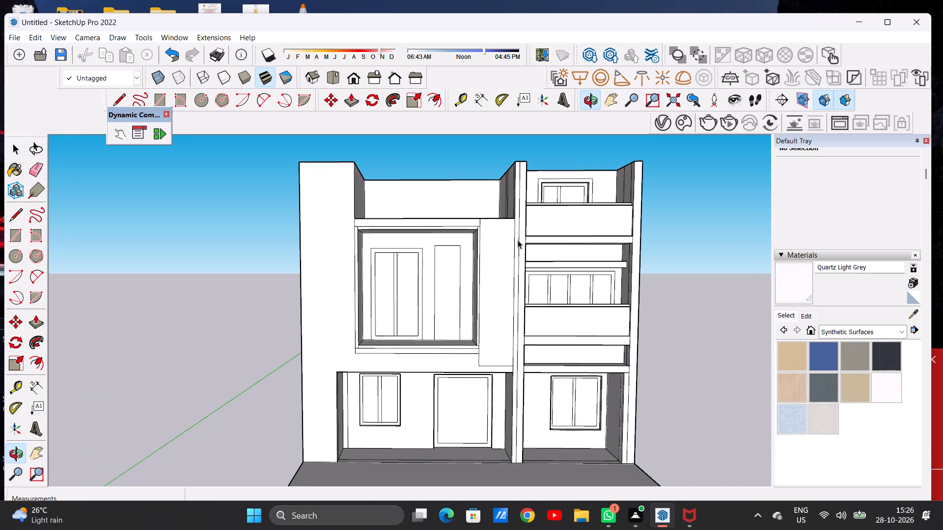
scroll(513, 262, "up", 2)
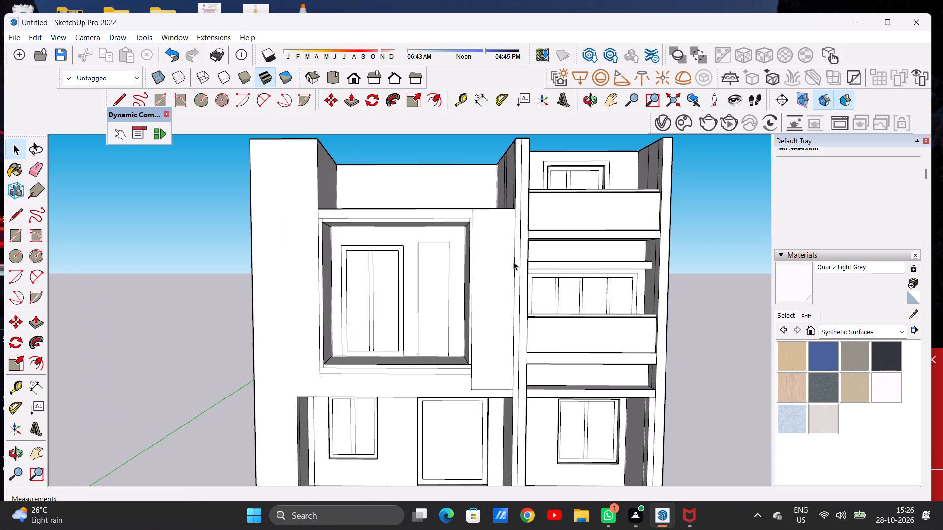
scroll(417, 273, "down", 3)
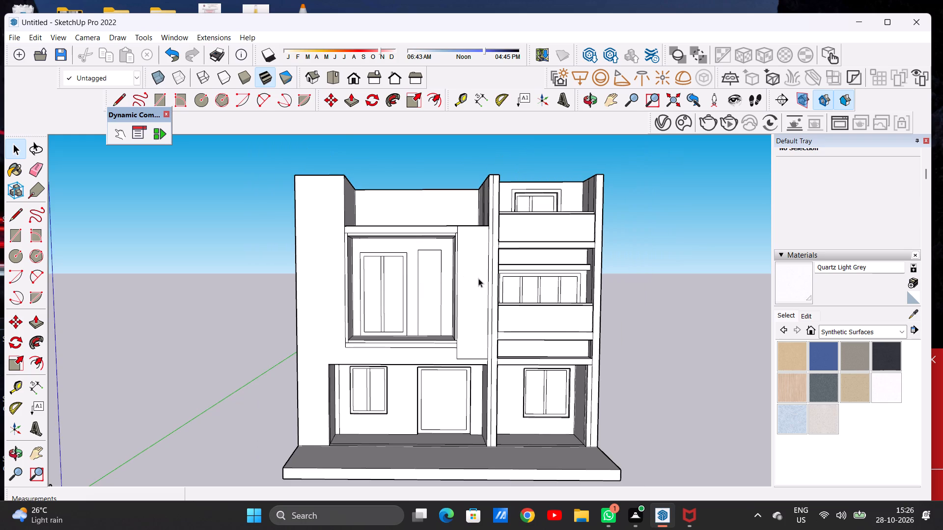
Draw a full-height vertical line down the tall panel, splitting off a narrow strip beside the recess frame.
scroll(478, 275, "up", 5)
key("l")
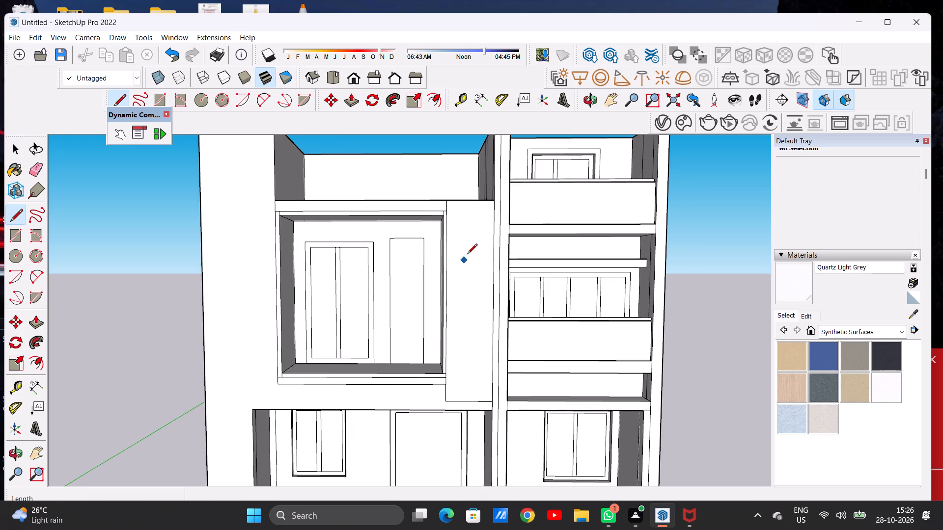
left_click(454, 201)
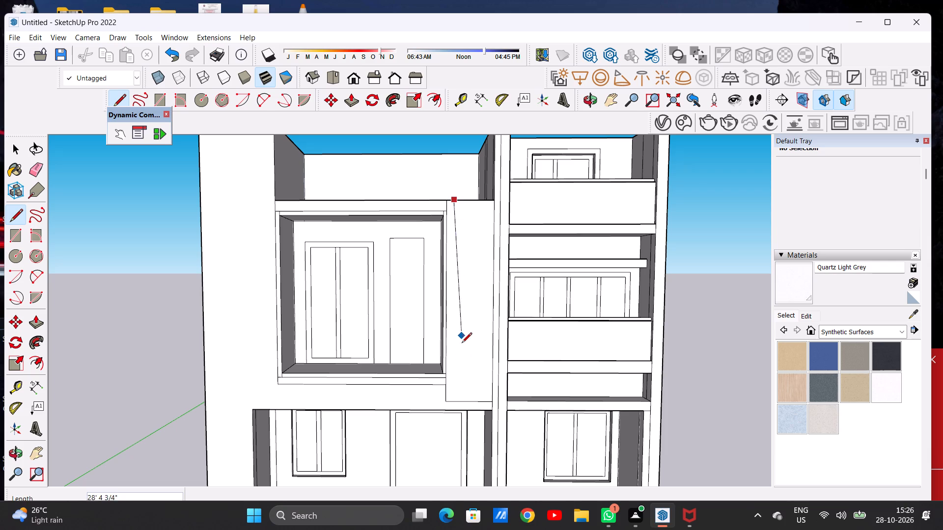
left_click(453, 404)
key("space")
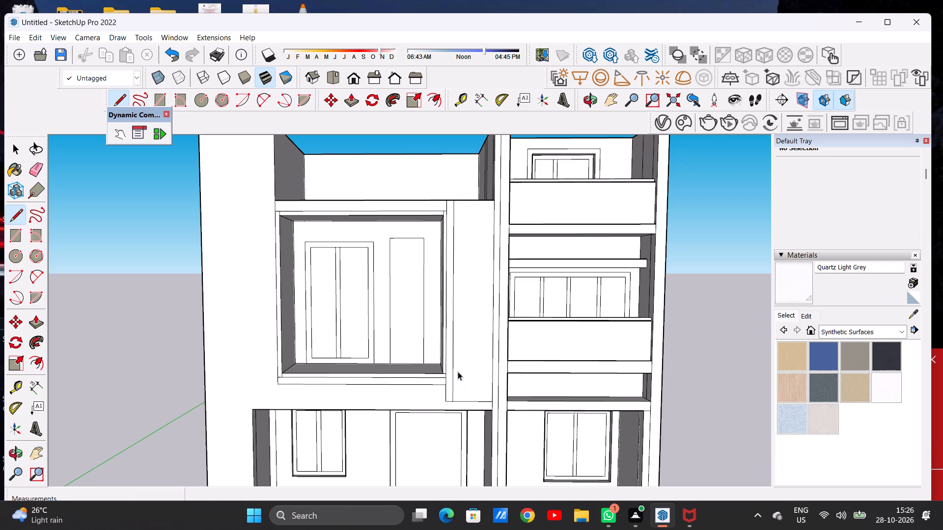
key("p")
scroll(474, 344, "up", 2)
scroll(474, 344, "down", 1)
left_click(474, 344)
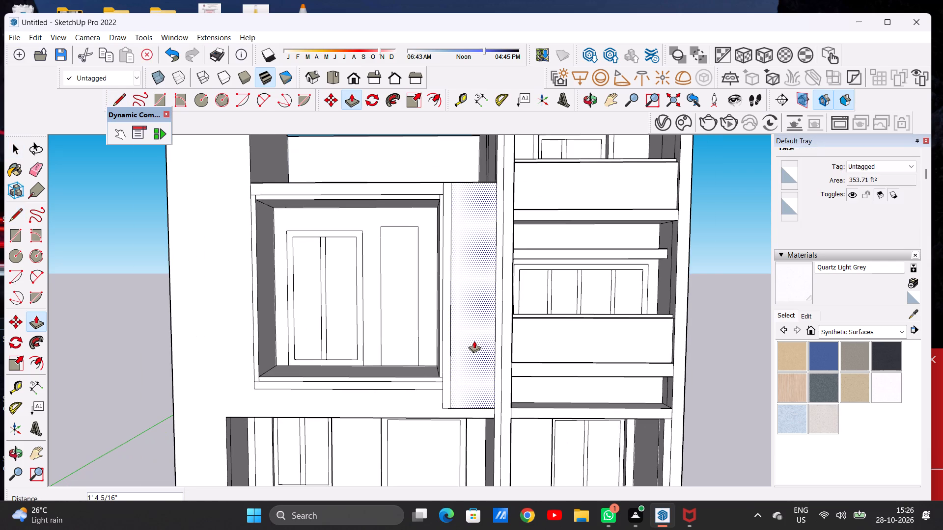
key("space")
Examine the tall panel, its narrow strip and the terrace floor behind it from the front and above.
scroll(467, 339, "down", 8)
middle_click_drag(468, 313, 466, 372)
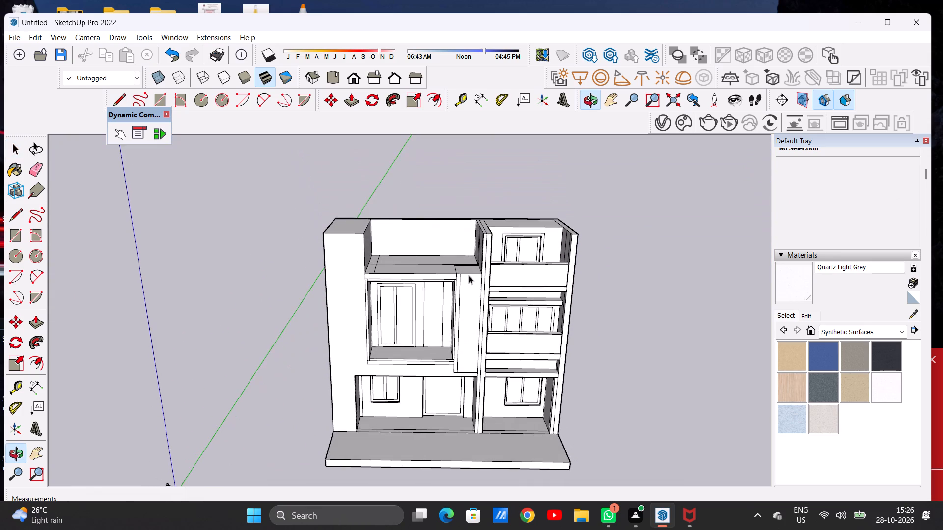
scroll(473, 262, "up", 6)
middle_click_drag(464, 297, 474, 303)
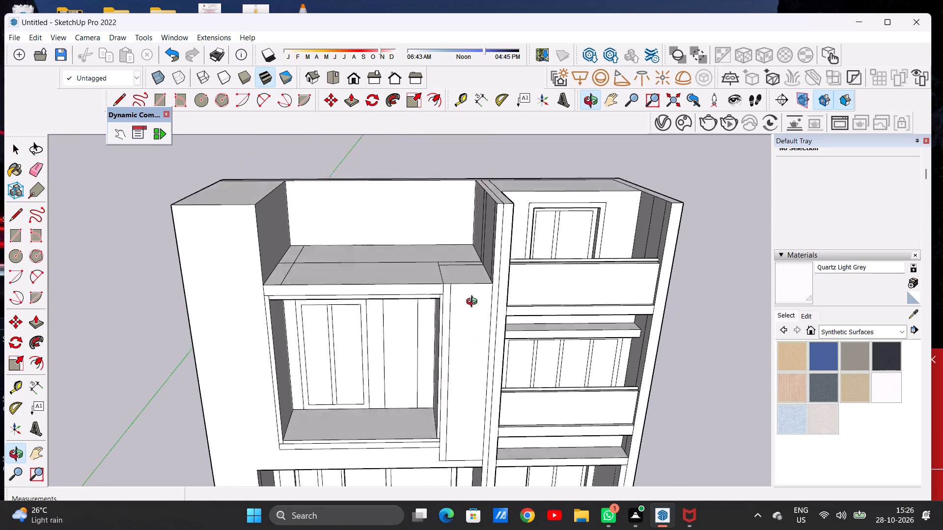
middle_click_drag(474, 303, 477, 273)
scroll(463, 307, "down", 7)
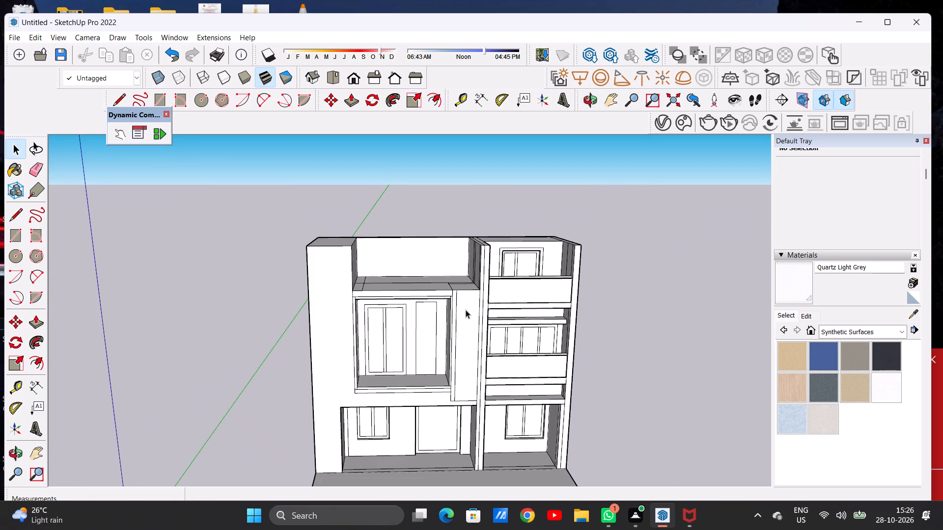
scroll(419, 300, "down", 6)
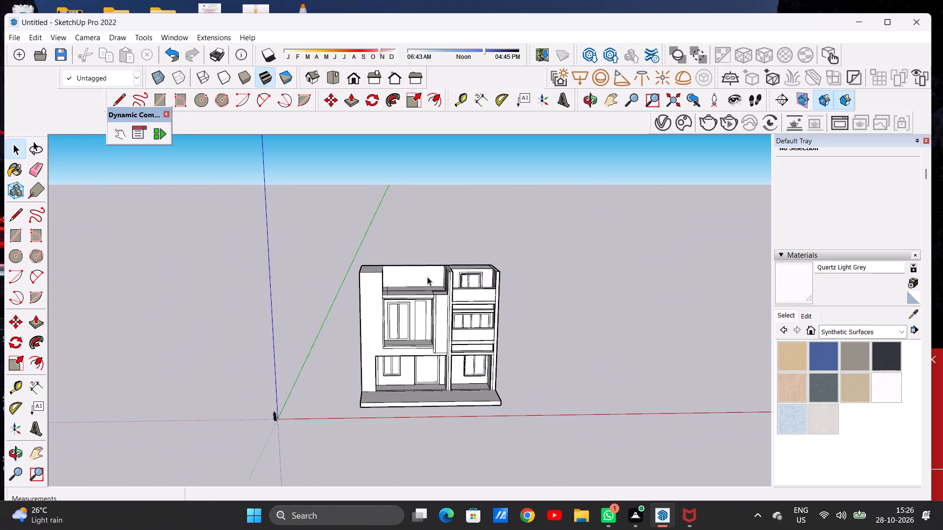
Draw a line about 15' 4" long across the terrace floor, continuing the panel block's inner edge to the back wall.
middle_click_drag(427, 277, 416, 372)
scroll(428, 300, "up", 13)
middle_click_drag(445, 283, 446, 317)
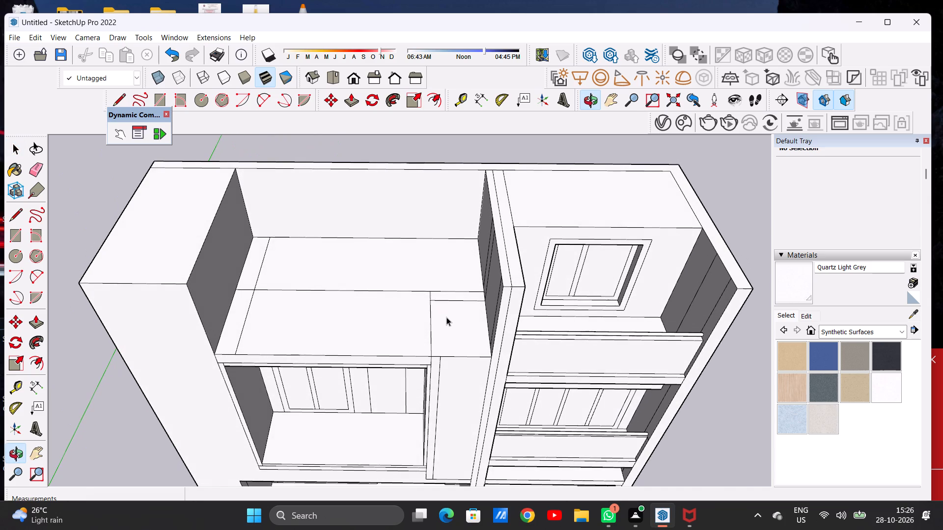
key("p")
key("space")
type("L")
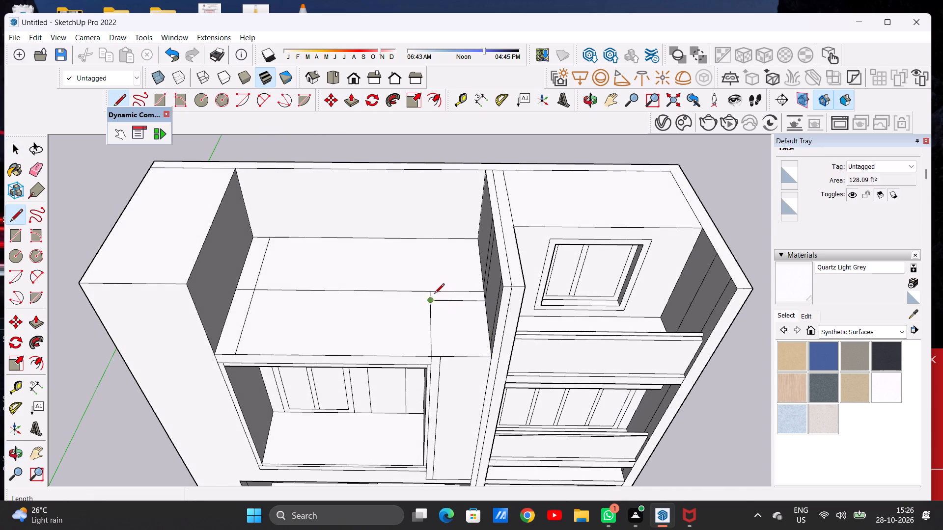
scroll(432, 290, "up", 4)
left_click(430, 292)
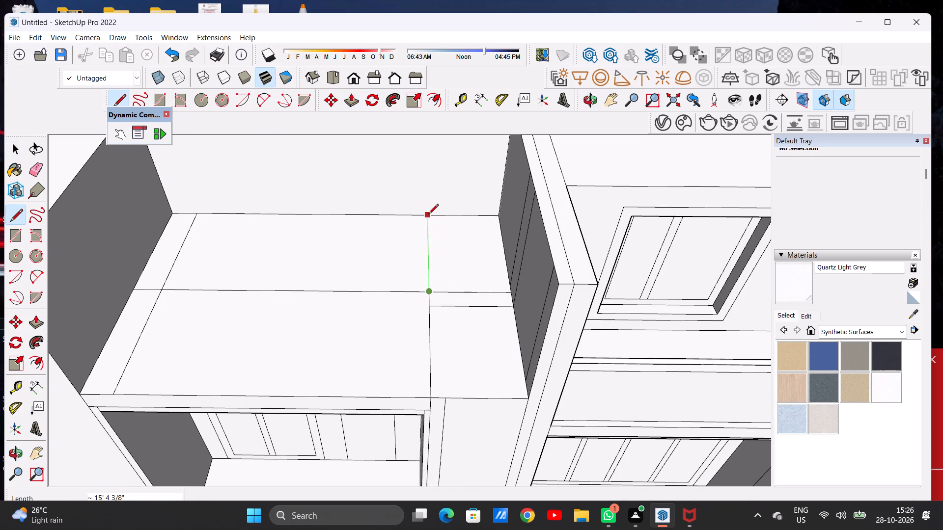
left_click(428, 215)
key("space")
Pull the terrace floor face above the tall panel up about 15' 11" to the top of the adjoining pillar wall.
scroll(426, 308, "down", 6)
middle_click_drag(440, 345, 438, 302)
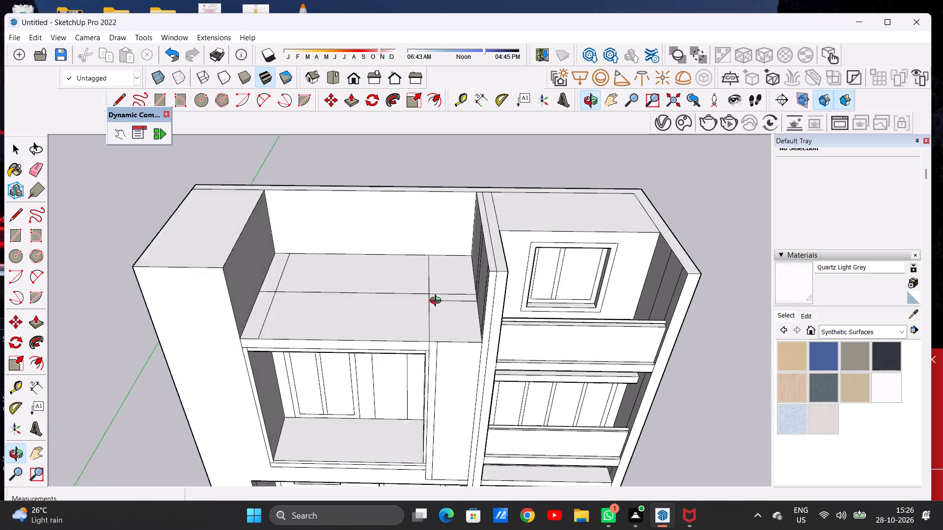
middle_click_drag(438, 302, 437, 291)
key("p")
scroll(453, 318, "up", 5)
left_click(453, 318)
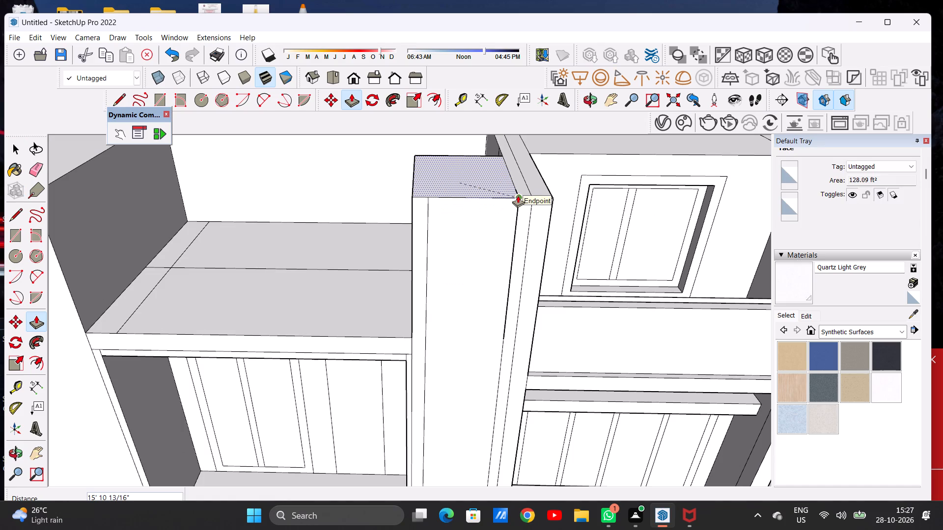
left_click(518, 195)
key("space")
scroll(480, 286, "down", 2)
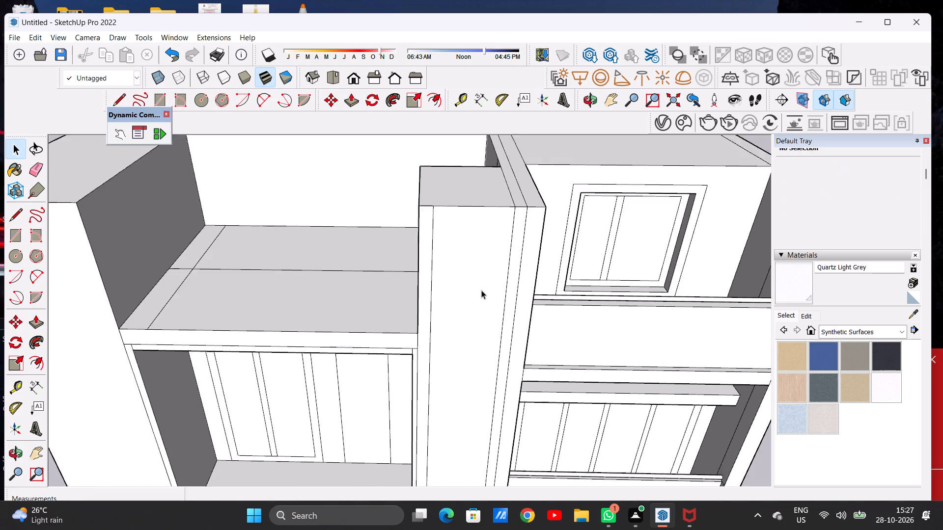
Pull the narrow strip and the remaining terrace floor area behind the tall block up about 15' 11" to the block's top.
scroll(481, 290, "down", 7)
scroll(474, 232, "up", 1)
scroll(474, 232, "down", 1)
scroll(474, 232, "up", 4)
middle_click_drag(444, 246, 574, 290)
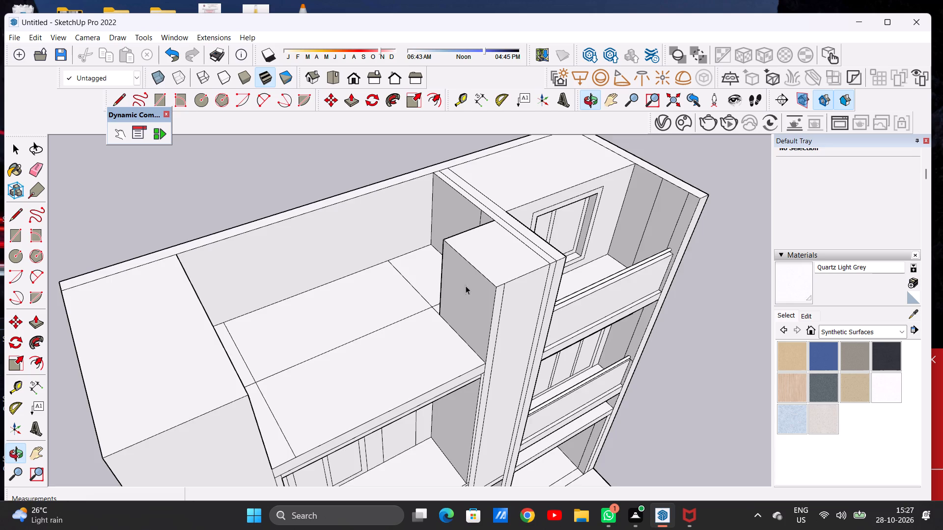
scroll(410, 282, "up", 6)
middle_click_drag(394, 283, 553, 295)
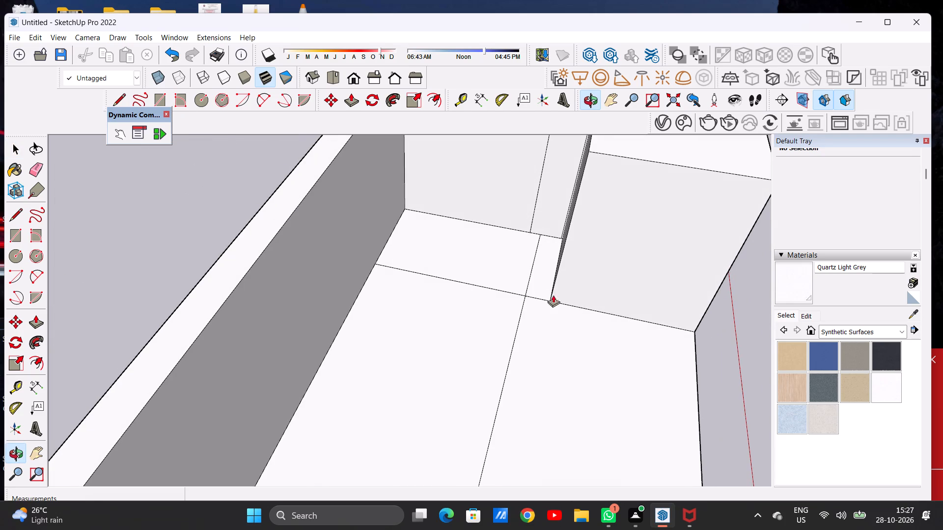
key("p")
left_click(538, 289)
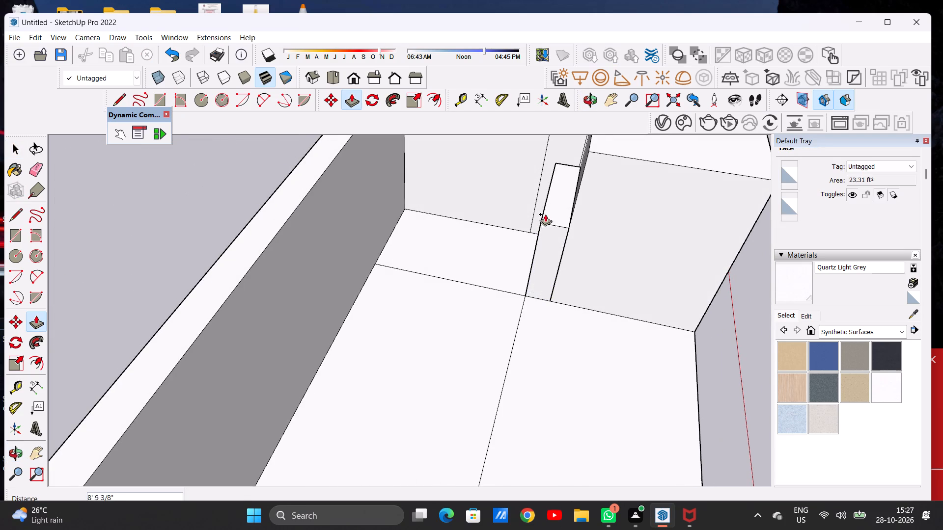
scroll(546, 247, "down", 5)
scroll(554, 181, "down", 1)
scroll(554, 180, "up", 6)
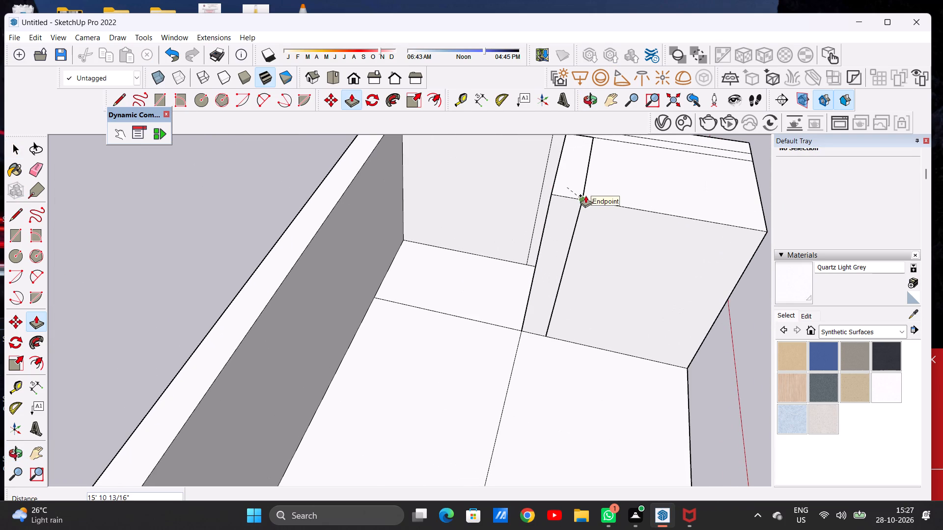
left_click(585, 195)
left_click(504, 306)
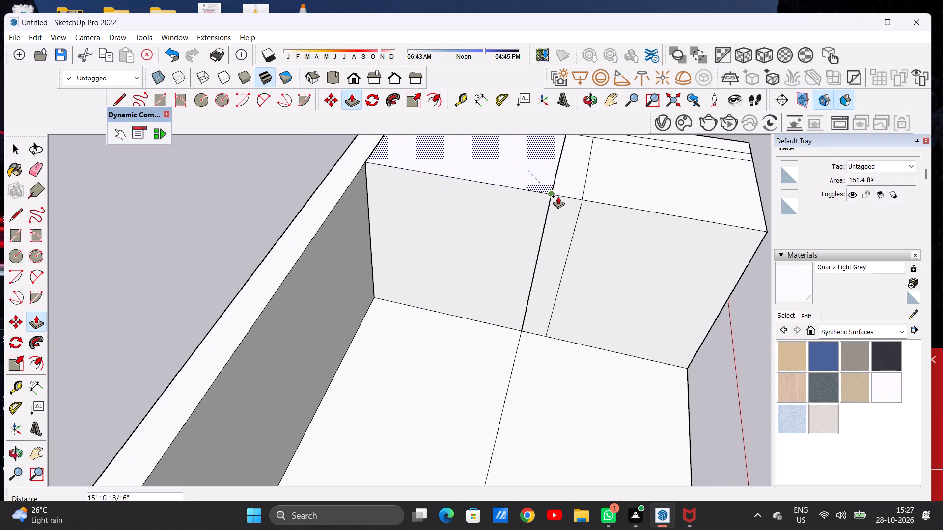
left_click(555, 195)
key("space")
Examine the raised block, terrace and overall facade from the front and above.
middle_click_drag(560, 251, 353, 224)
scroll(446, 240, "down", 13)
middle_click_drag(485, 297, 428, 180)
scroll(466, 249, "down", 5)
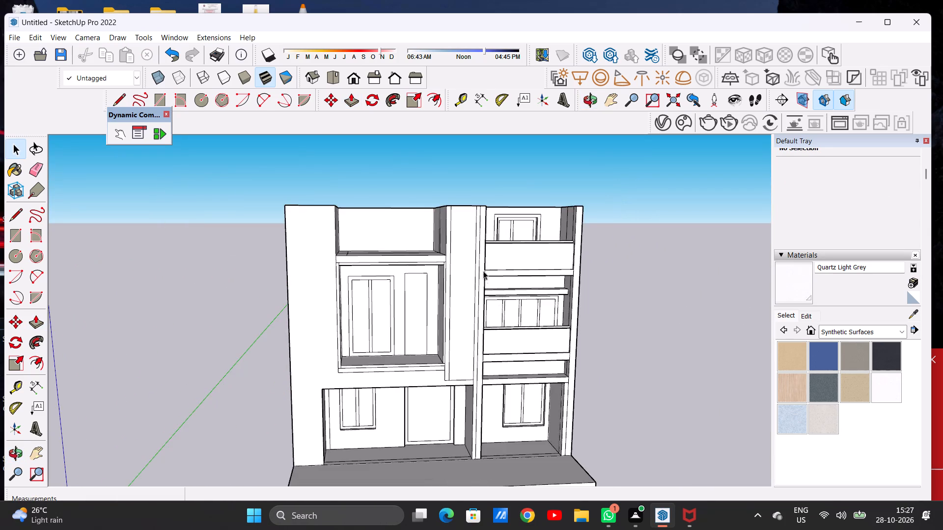
middle_click_drag(484, 283, 454, 273)
scroll(461, 300, "down", 5)
scroll(460, 323, "up", 2)
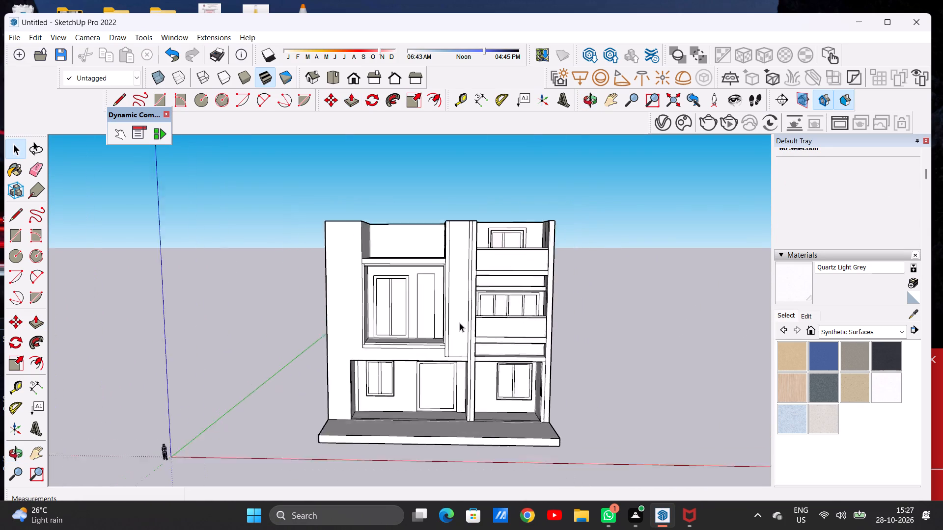
scroll(460, 323, "up", 5)
scroll(459, 339, "down", 5)
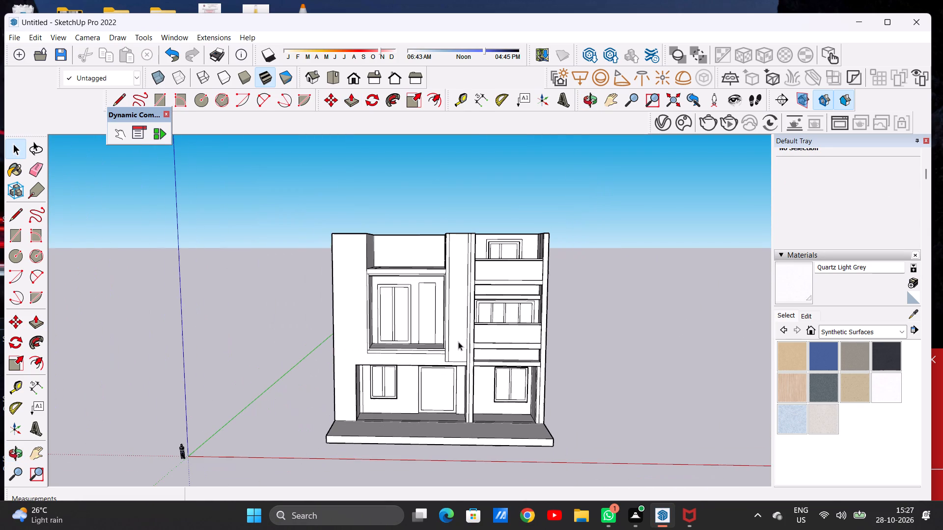
scroll(400, 262, "up", 7)
middle_click_drag(417, 239, 416, 250)
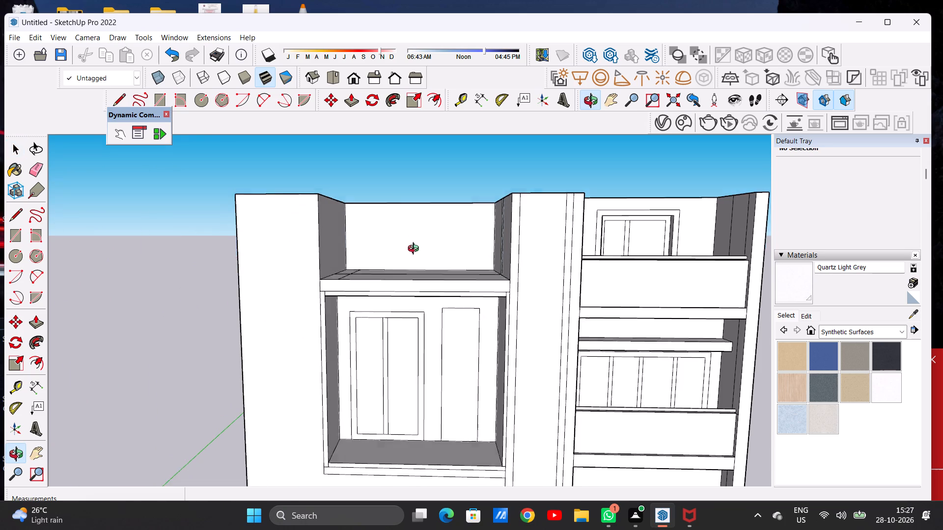
middle_click_drag(416, 250, 411, 340)
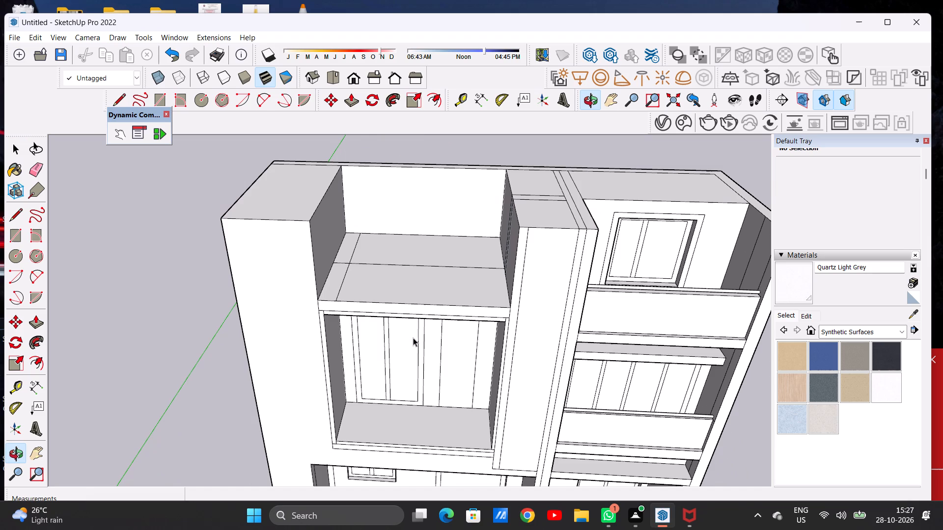
scroll(413, 338, "down", 5)
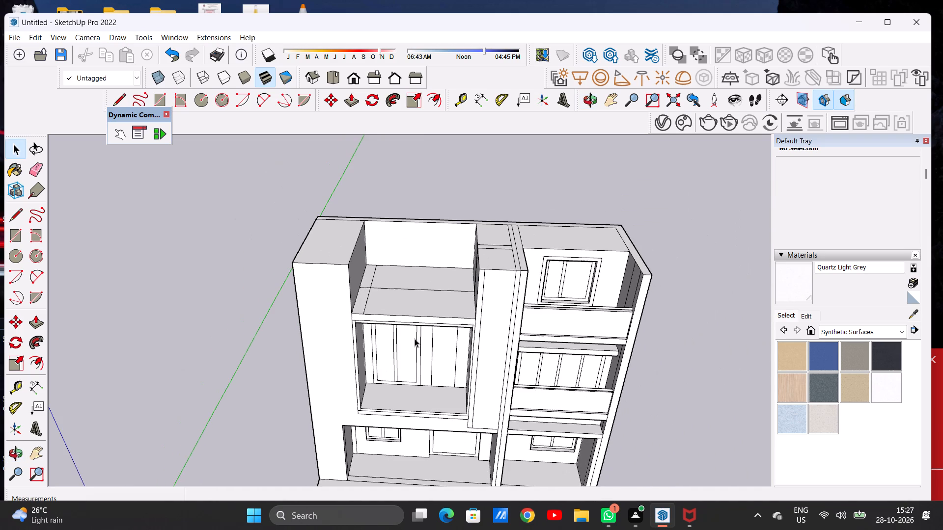
middle_click_drag(472, 334, 484, 226)
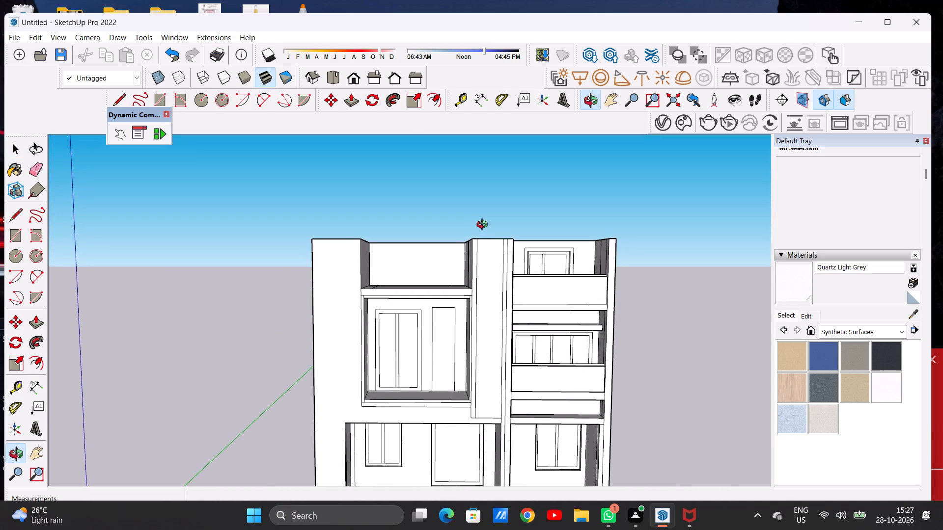
middle_click_drag(484, 226, 480, 230)
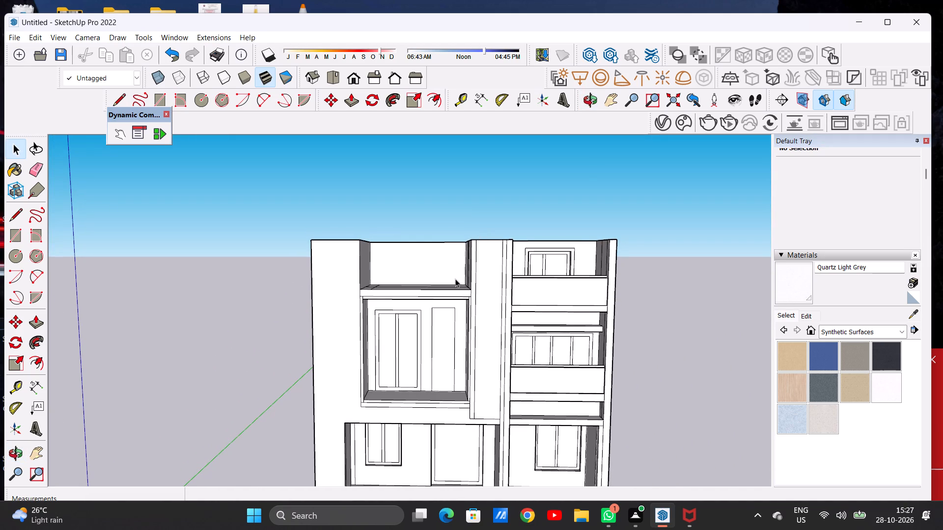
middle_click_drag(437, 277, 460, 374)
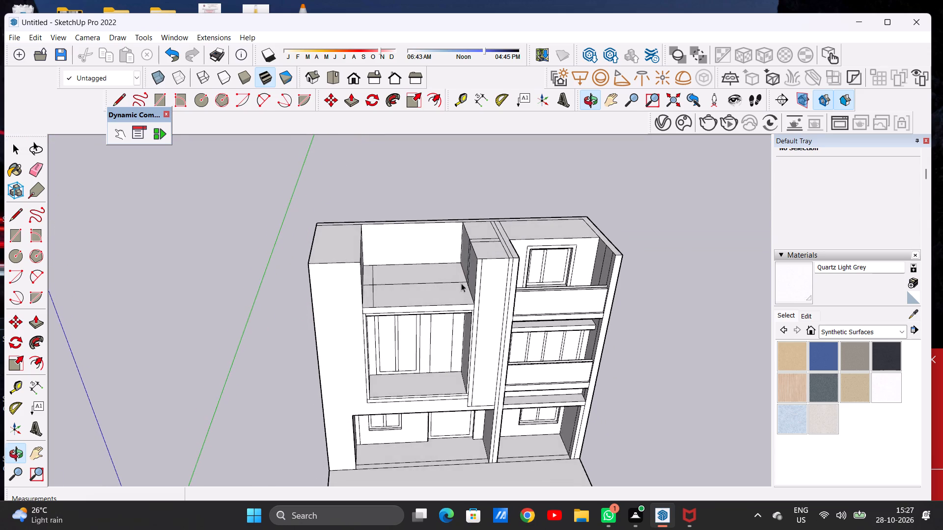
Erase the two vertical seam lines on the raised block's side face overlooking the terrace.
scroll(461, 276, "up", 6)
middle_click_drag(448, 274, 528, 286)
scroll(485, 244, "up", 5)
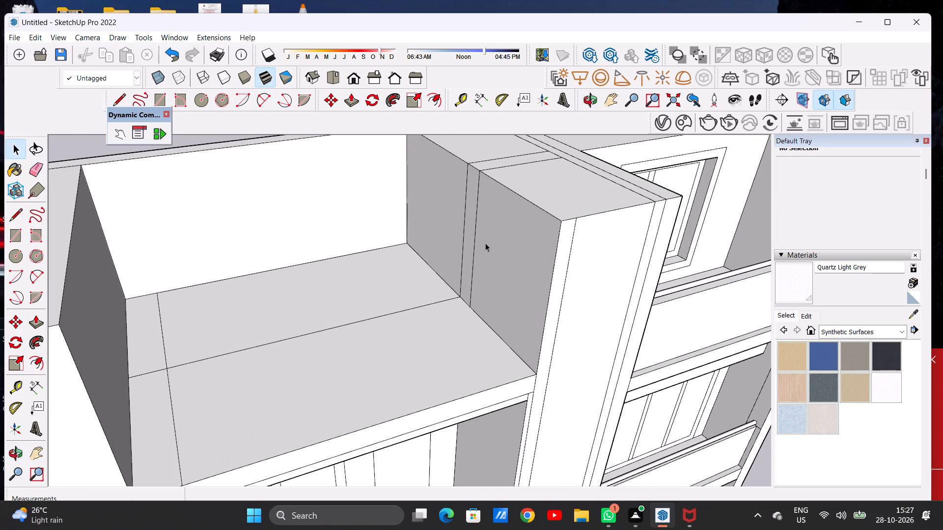
key("e")
left_click_drag(471, 220, 477, 224)
left_click_drag(463, 215, 473, 224)
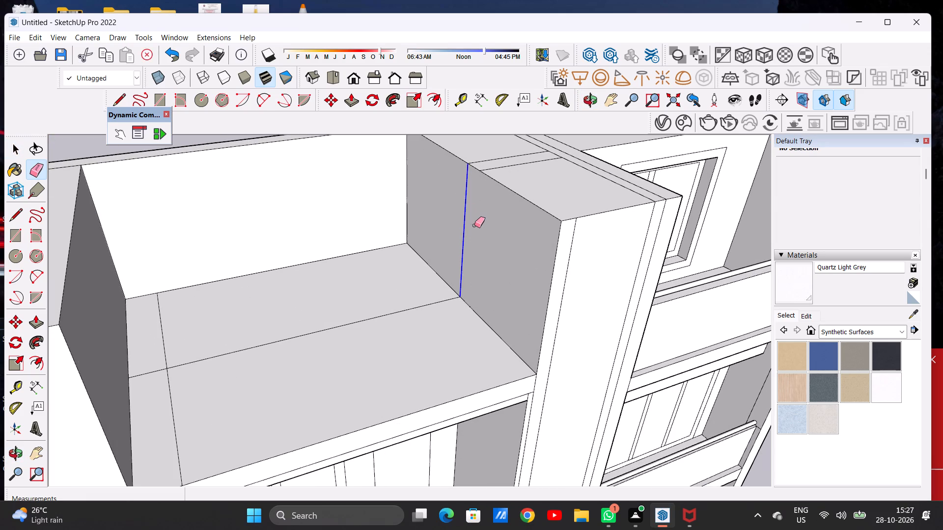
key("space")
Pull the raised block's terrace-side face about 7' 1" outward over the terrace floor.
scroll(467, 276, "down", 9)
middle_click_drag(482, 298, 431, 256)
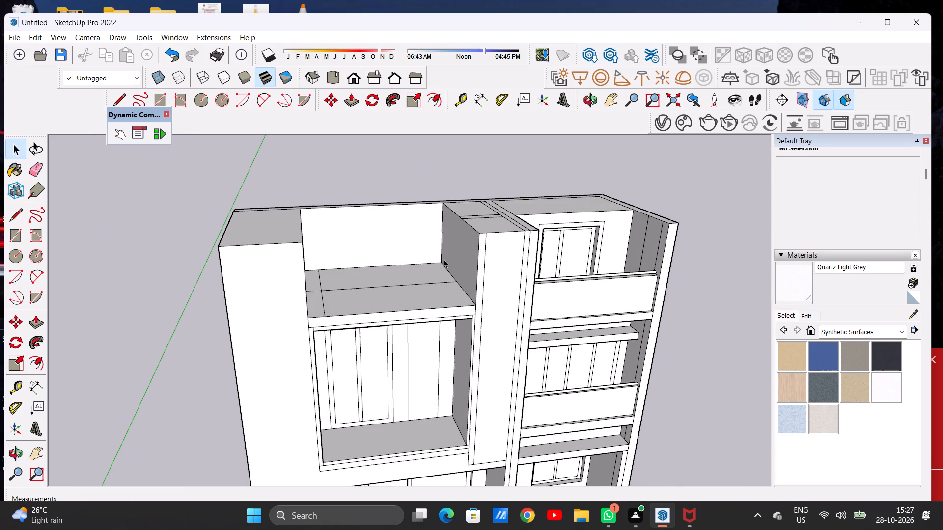
scroll(469, 258, "up", 2)
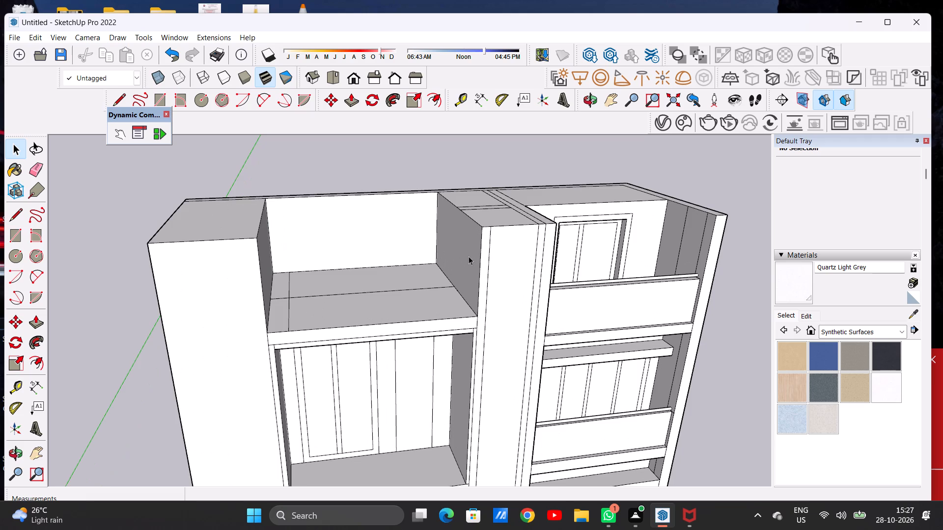
scroll(469, 254, "down", 4)
middle_click_drag(482, 265, 477, 241)
scroll(401, 251, "down", 6)
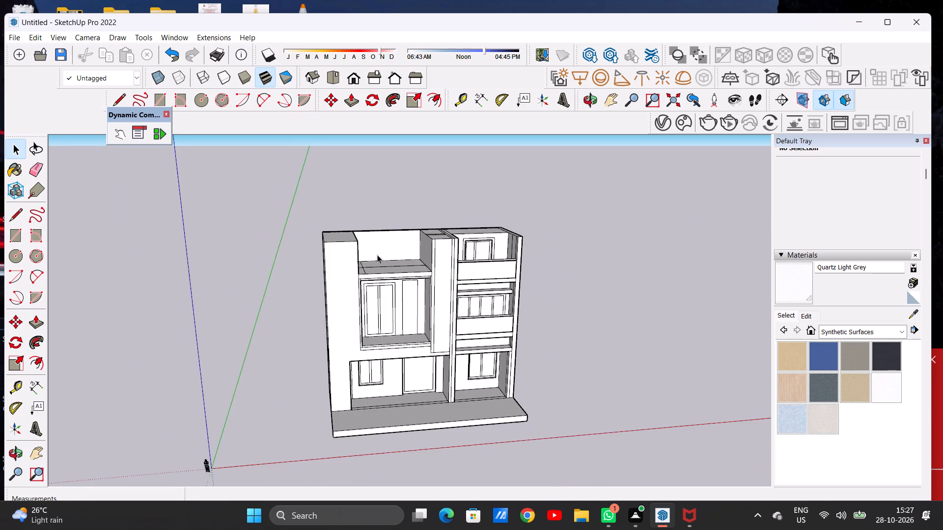
scroll(430, 251, "up", 2)
scroll(430, 251, "down", 1)
scroll(430, 251, "up", 3)
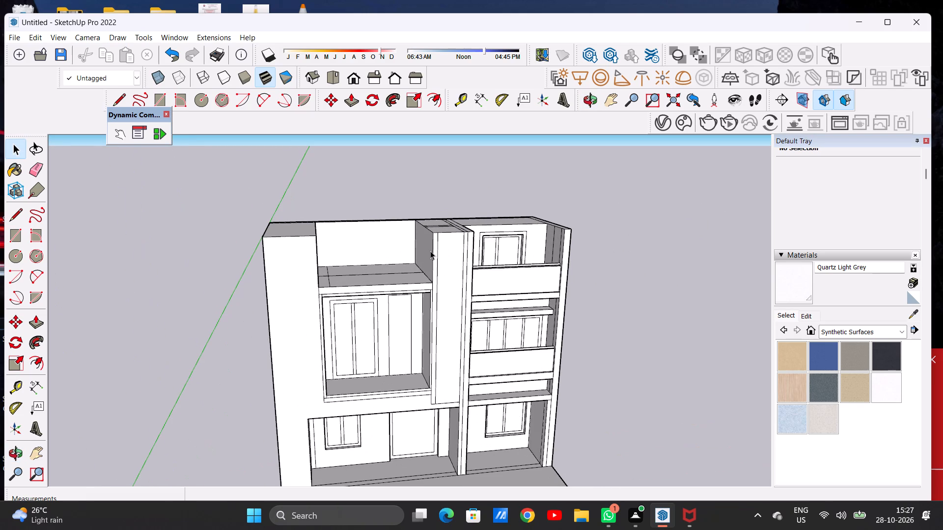
key("p")
middle_click_drag(422, 262, 451, 277)
scroll(430, 258, "up", 7)
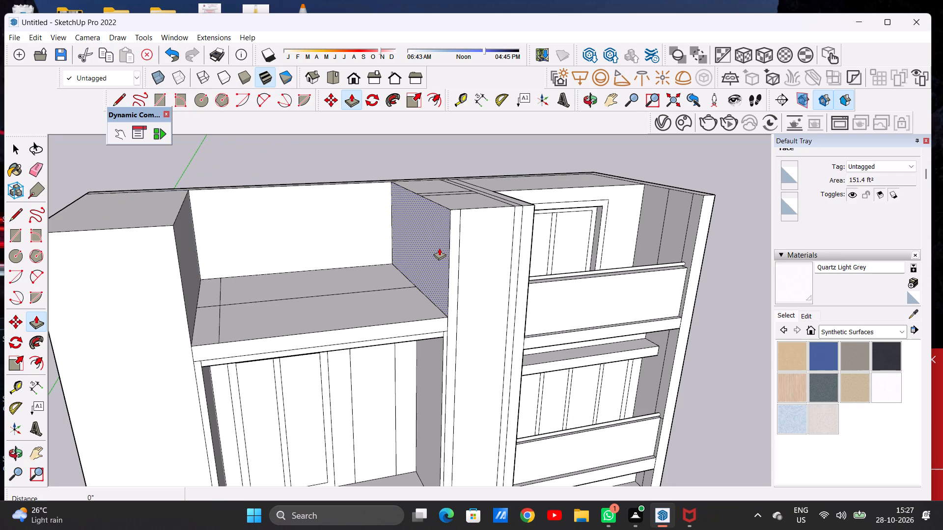
left_click(439, 248)
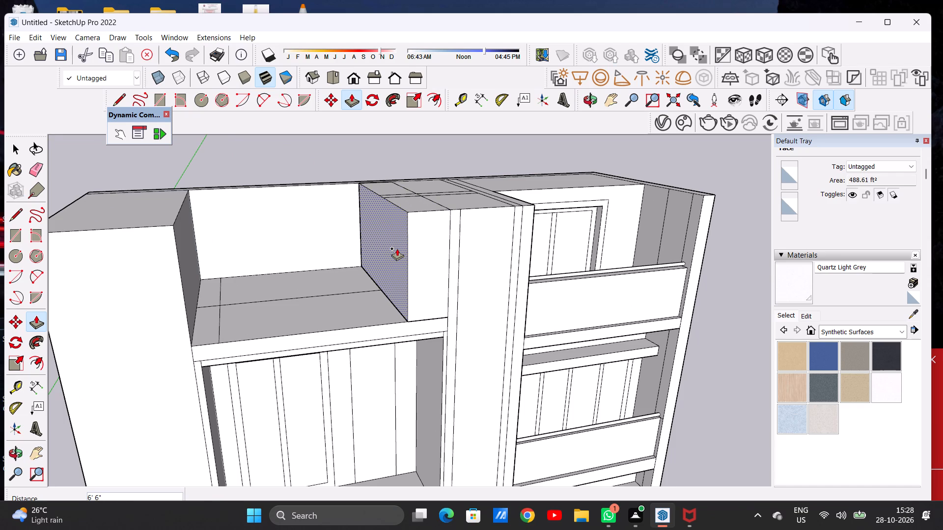
left_click(393, 250)
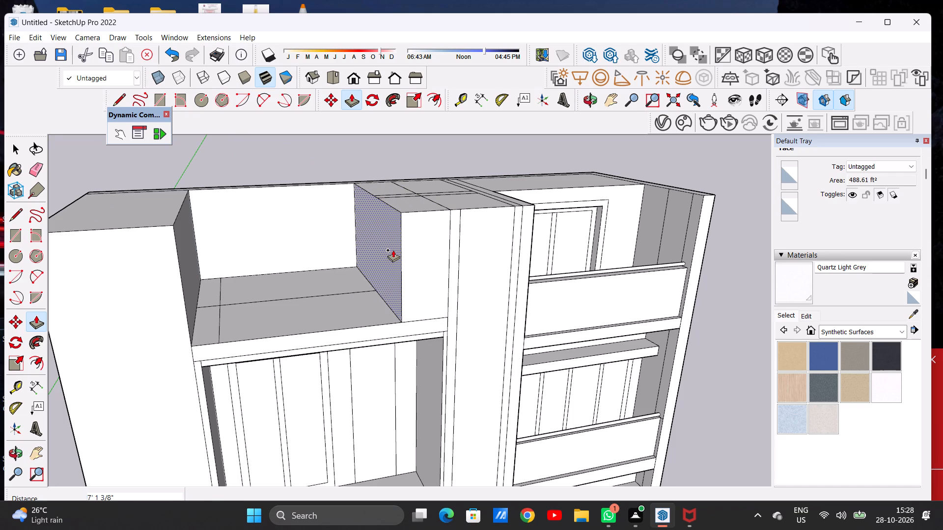
key("space")
Examine the widened rooftop block and the whole facade from the front and both sides.
middle_click_drag(444, 282, 380, 250)
scroll(472, 282, "down", 8)
scroll(500, 285, "up", 1)
scroll(499, 286, "down", 3)
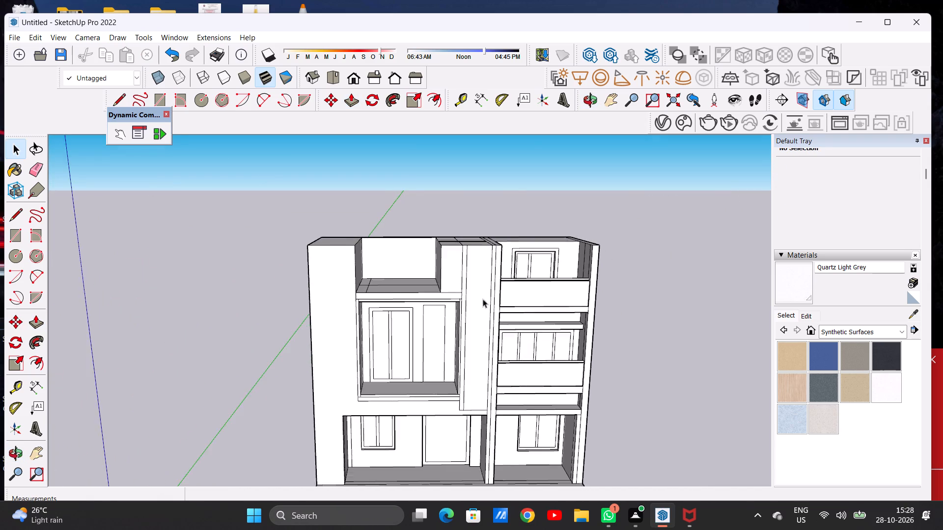
middle_click_drag(482, 299, 467, 282)
scroll(453, 275, "up", 6)
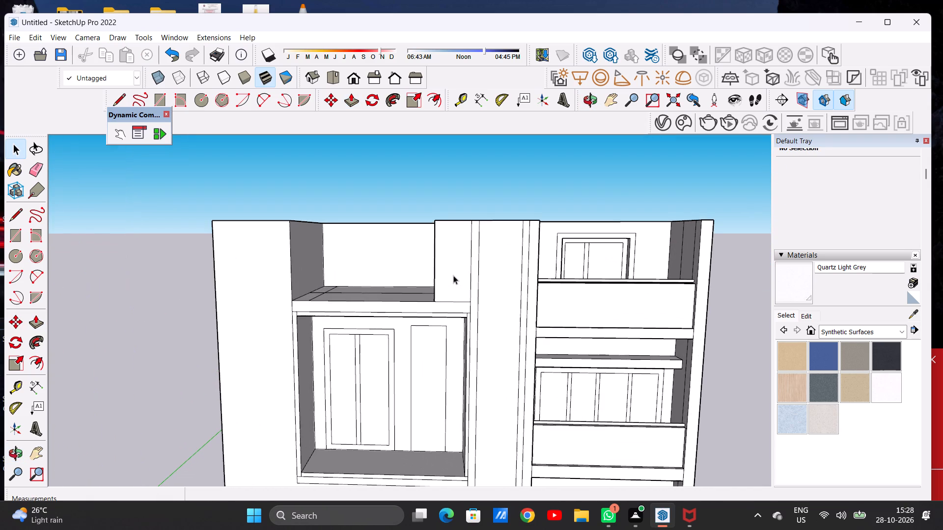
scroll(453, 275, "down", 4)
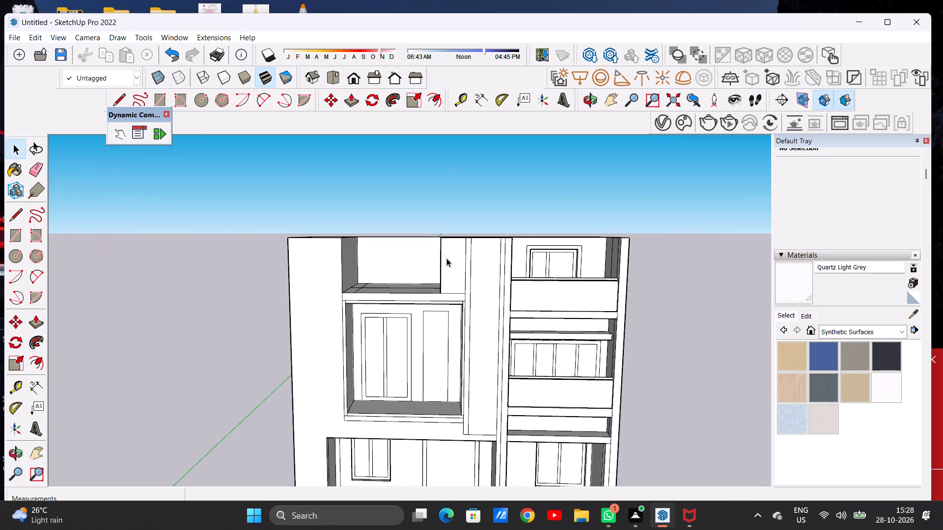
scroll(421, 266, "down", 1)
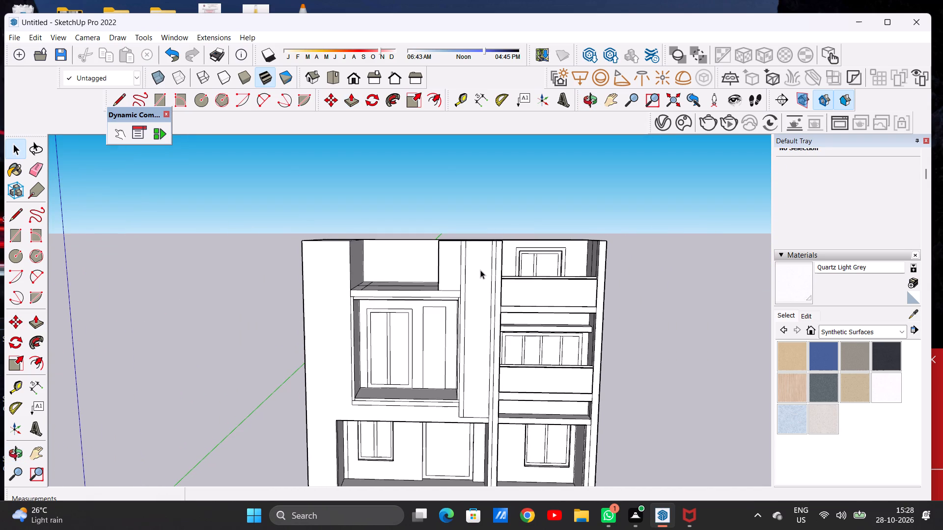
middle_click_drag(482, 290, 323, 293)
scroll(427, 273, "up", 5)
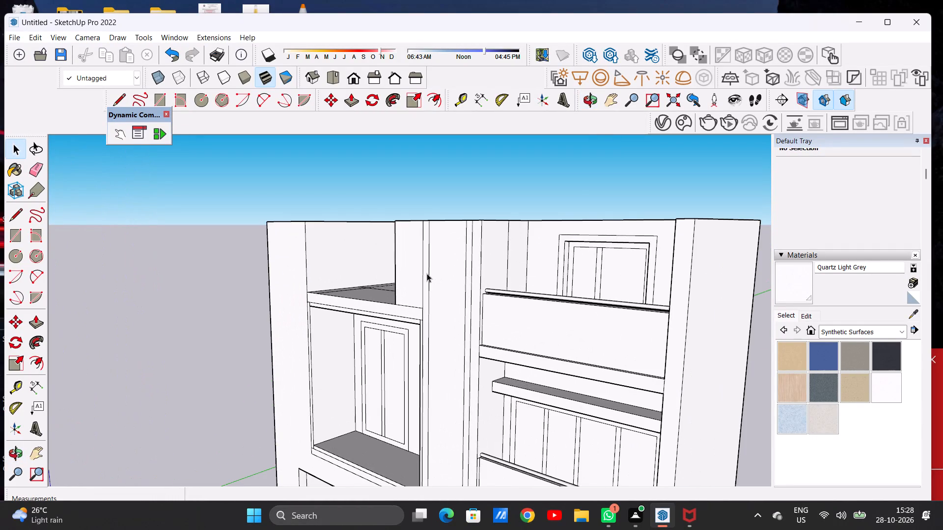
scroll(427, 273, "down", 11)
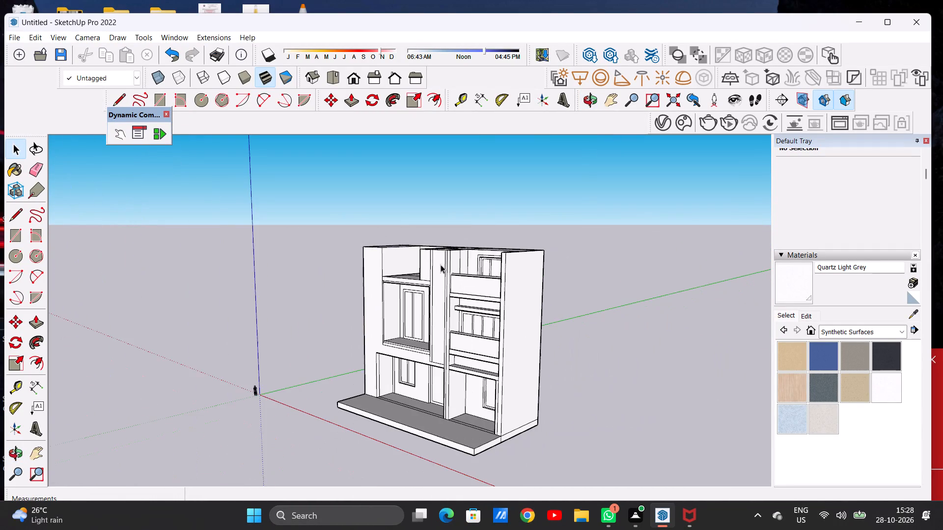
middle_click_drag(434, 320, 549, 302)
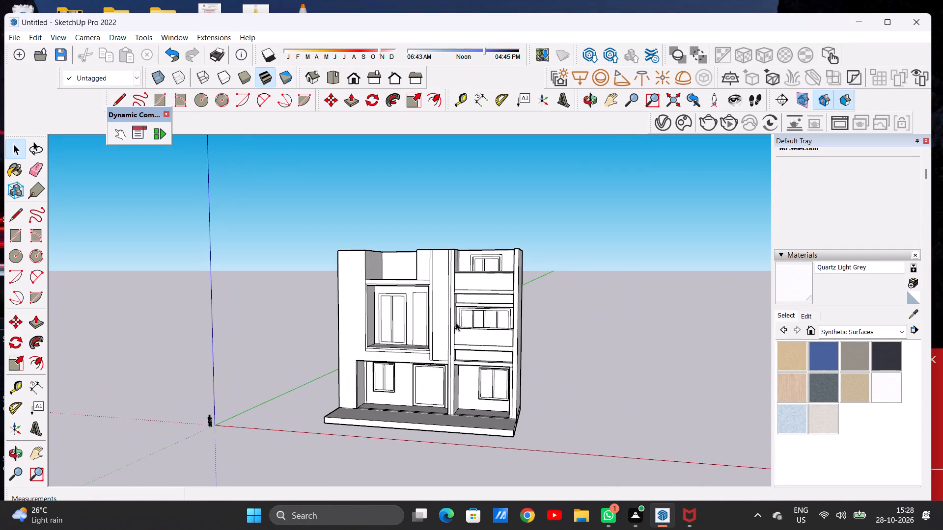
scroll(447, 320, "up", 6)
middle_click_drag(425, 308, 371, 322)
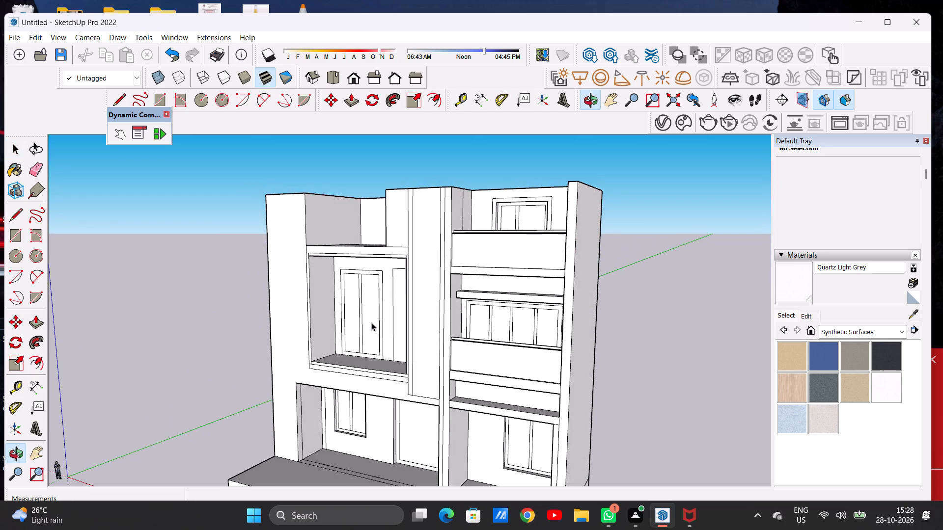
scroll(386, 318, "down", 3)
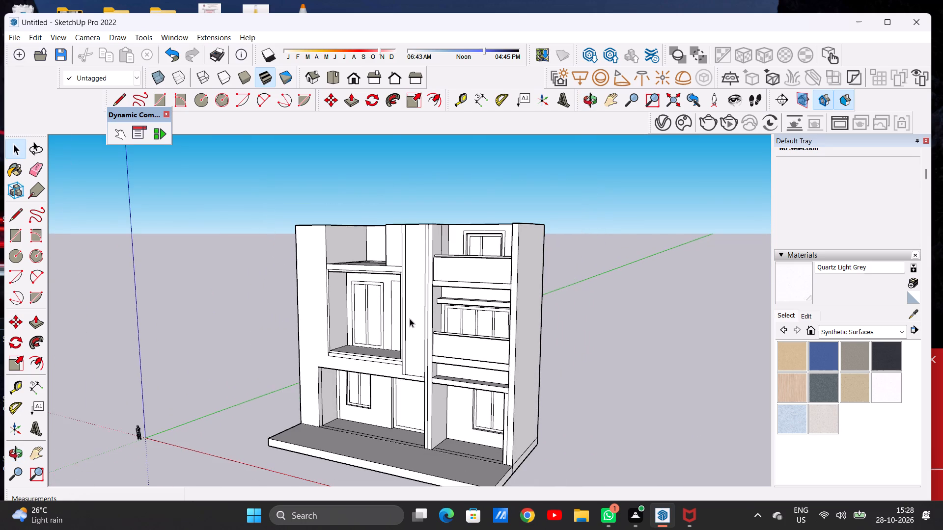
middle_click_drag(395, 317, 484, 305)
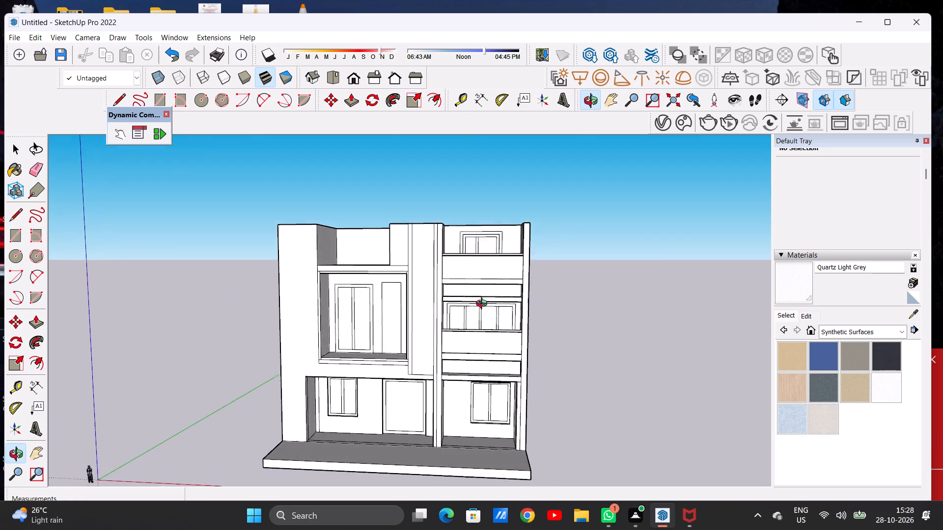
middle_click_drag(484, 305, 525, 297)
scroll(430, 316, "down", 4)
middle_click_drag(427, 311, 411, 327)
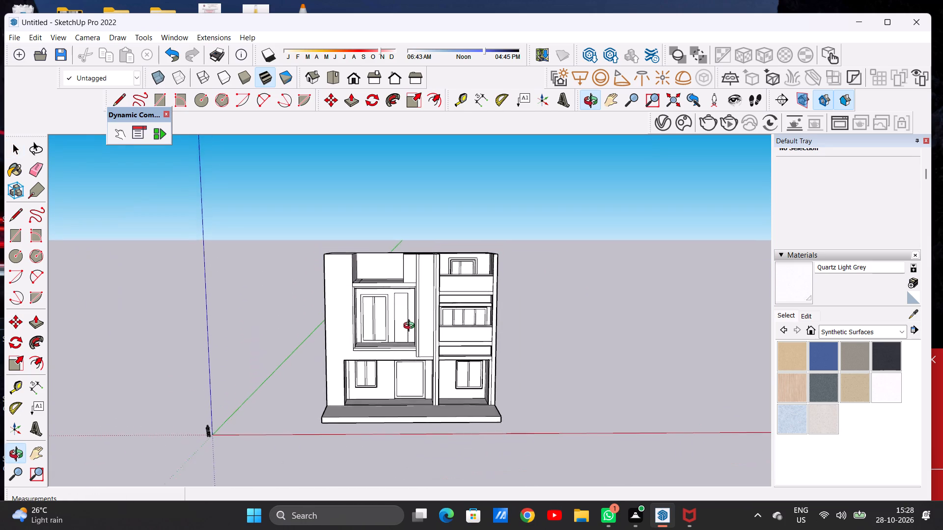
middle_click_drag(411, 327, 409, 322)
scroll(423, 254, "up", 4)
scroll(424, 250, "down", 1)
scroll(424, 250, "up", 1)
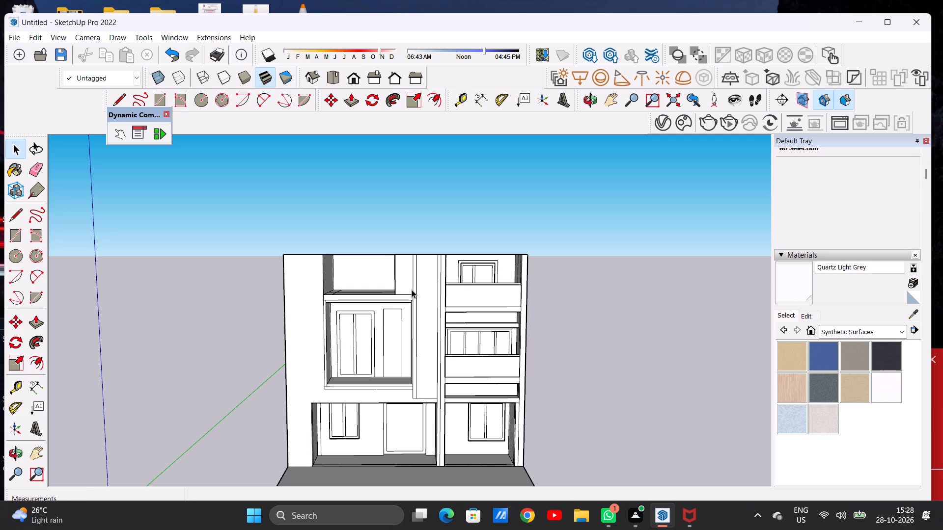
Examine the whole facade from the front and the top terrace recess from above.
scroll(397, 285, "down", 5)
scroll(386, 263, "up", 1)
scroll(384, 260, "down", 1)
scroll(383, 258, "up", 2)
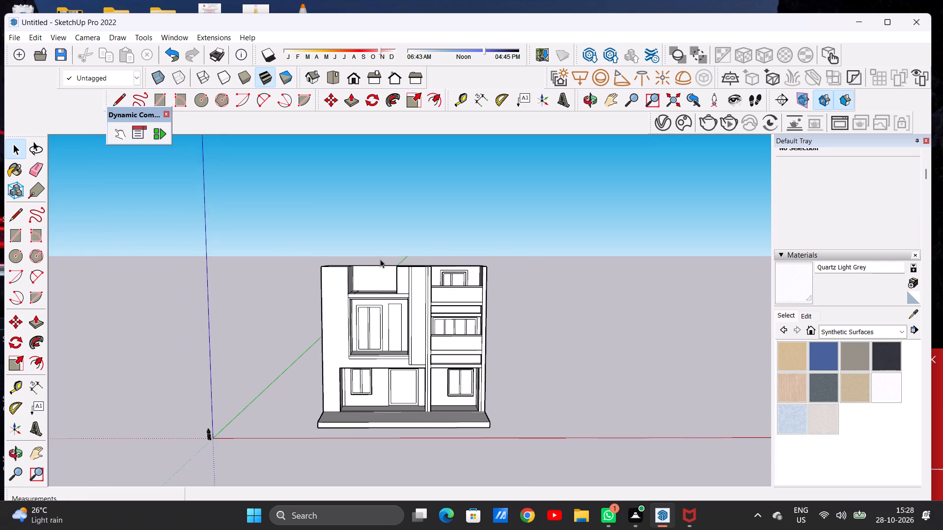
middle_click(380, 259)
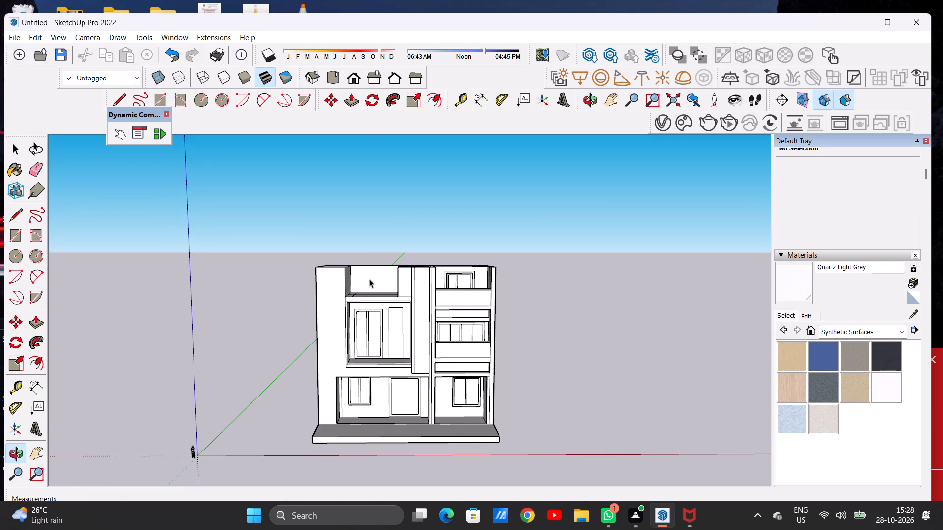
scroll(363, 294, "up", 1)
scroll(363, 294, "down", 1)
middle_click_drag(370, 277, 373, 318)
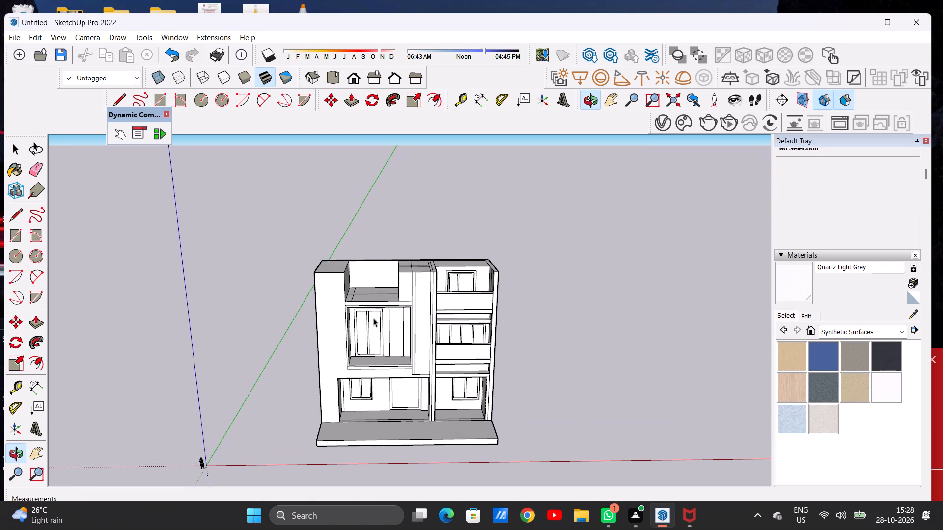
scroll(404, 319, "down", 1)
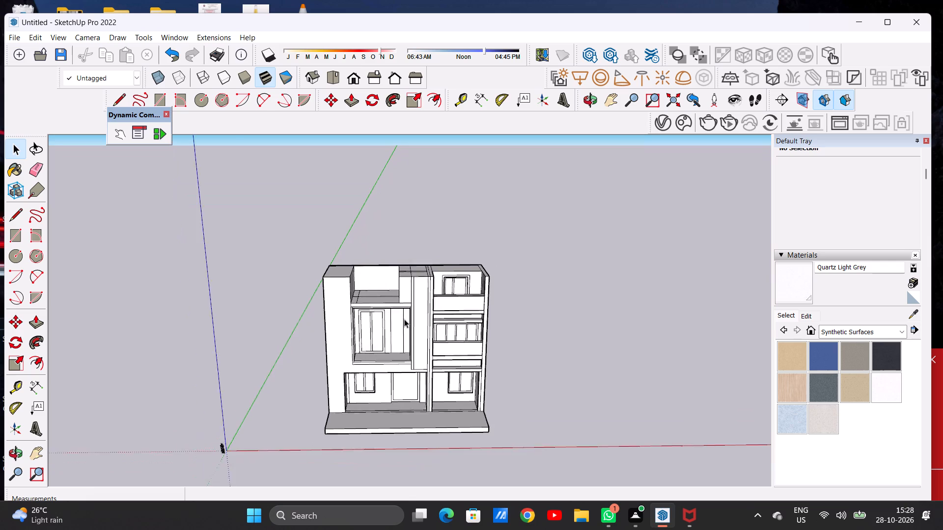
scroll(404, 319, "down", 2)
middle_click_drag(366, 315, 368, 297)
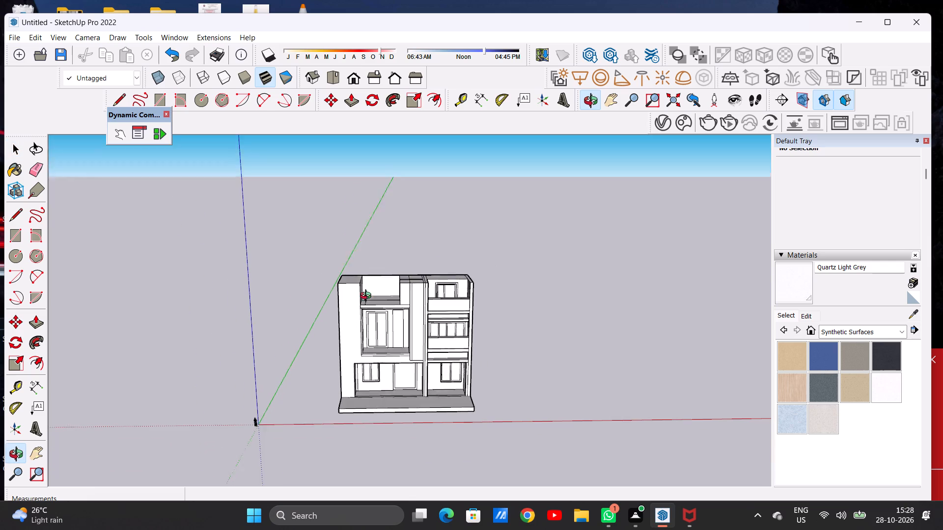
middle_click_drag(368, 297, 362, 271)
scroll(393, 294, "up", 4)
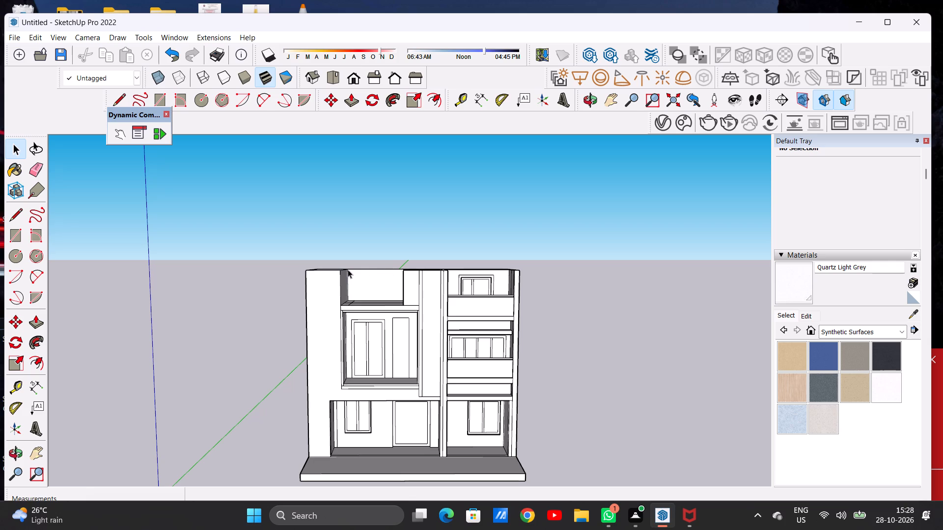
middle_click_drag(381, 273, 370, 368)
scroll(367, 305, "up", 7)
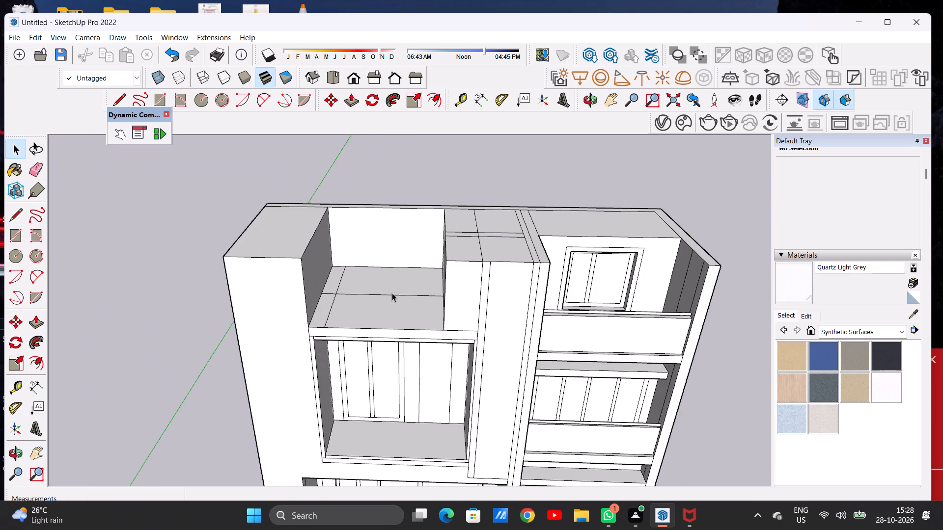
middle_click_drag(392, 284, 392, 300)
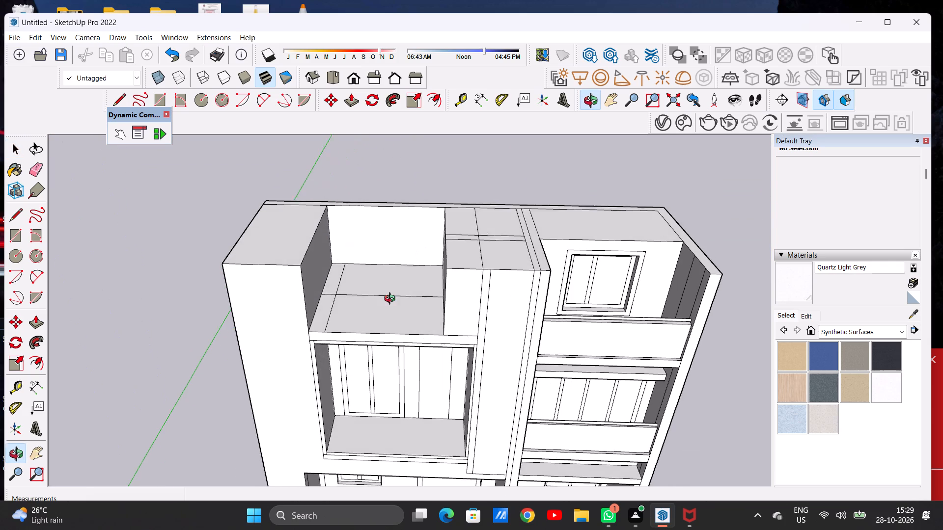
middle_click_drag(392, 300, 392, 302)
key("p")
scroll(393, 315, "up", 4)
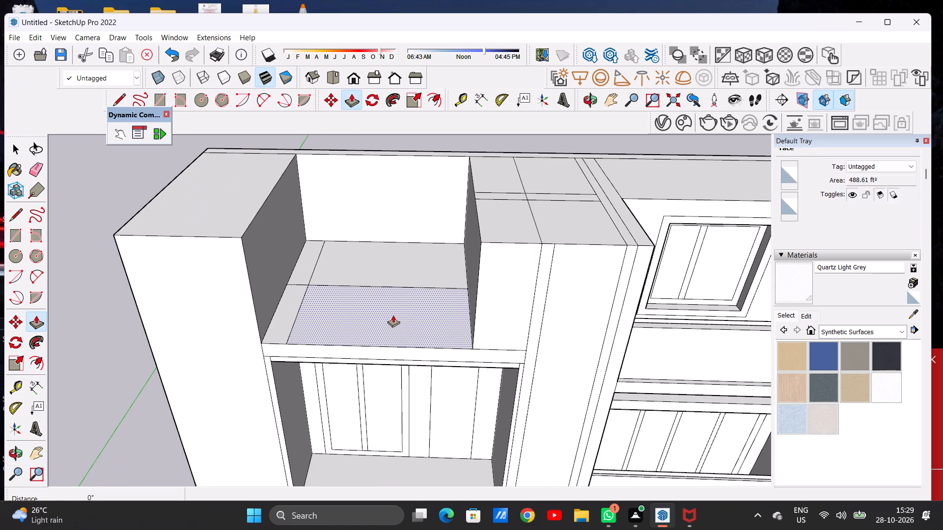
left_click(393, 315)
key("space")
Erase the crossing seam lines on the top terrace floor between the two raised blocks.
scroll(407, 300, "down", 5)
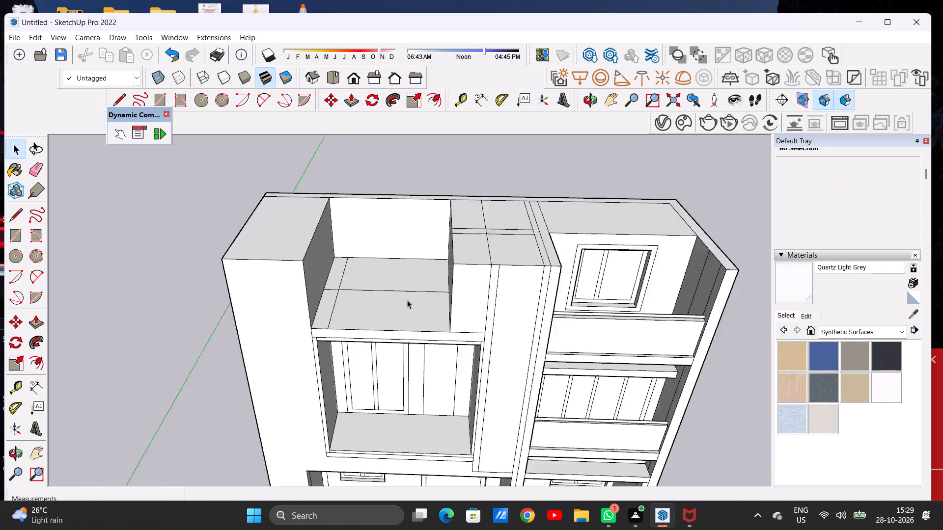
scroll(407, 300, "down", 3)
scroll(402, 310, "up", 5)
middle_click_drag(387, 311, 387, 344)
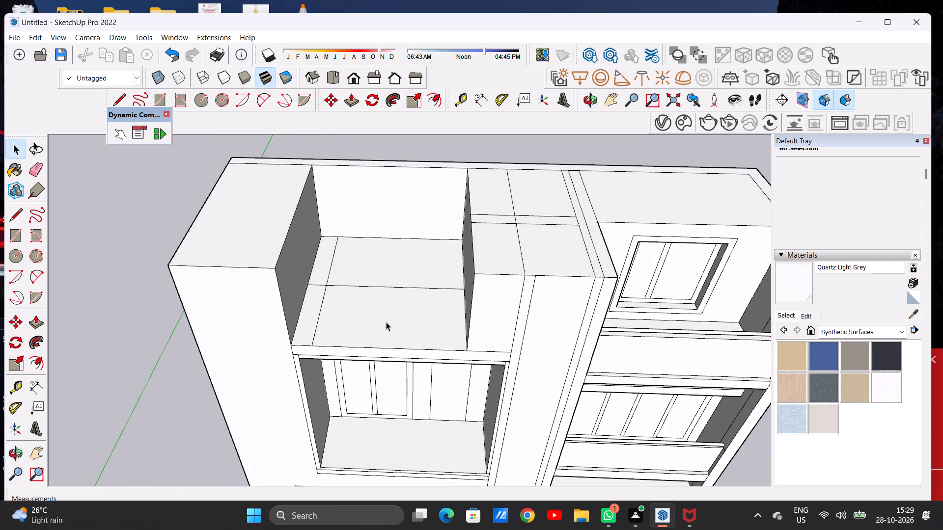
scroll(379, 309, "up", 3)
key("e")
left_click_drag(329, 273, 329, 280)
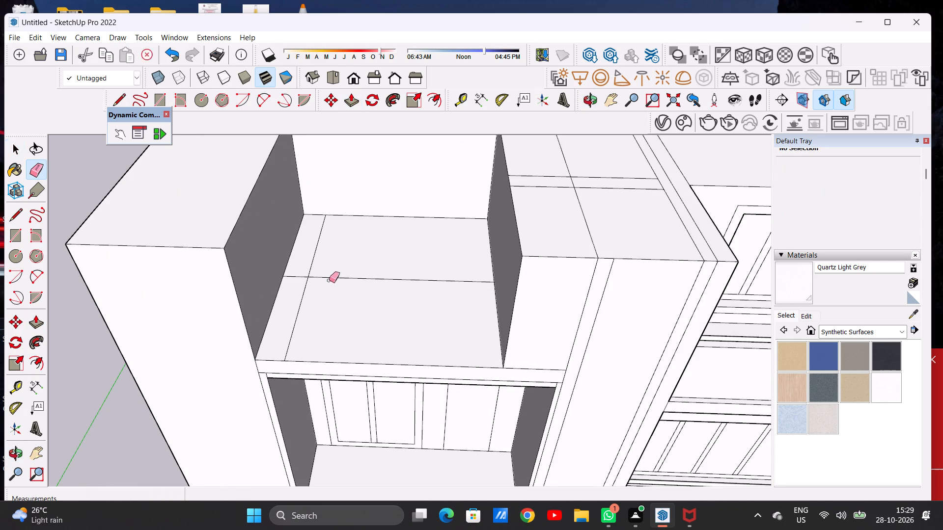
left_click_drag(329, 280, 329, 284)
left_click_drag(305, 298, 305, 304)
left_click_drag(307, 293, 305, 304)
left_click_drag(300, 298, 299, 305)
left_click(299, 304)
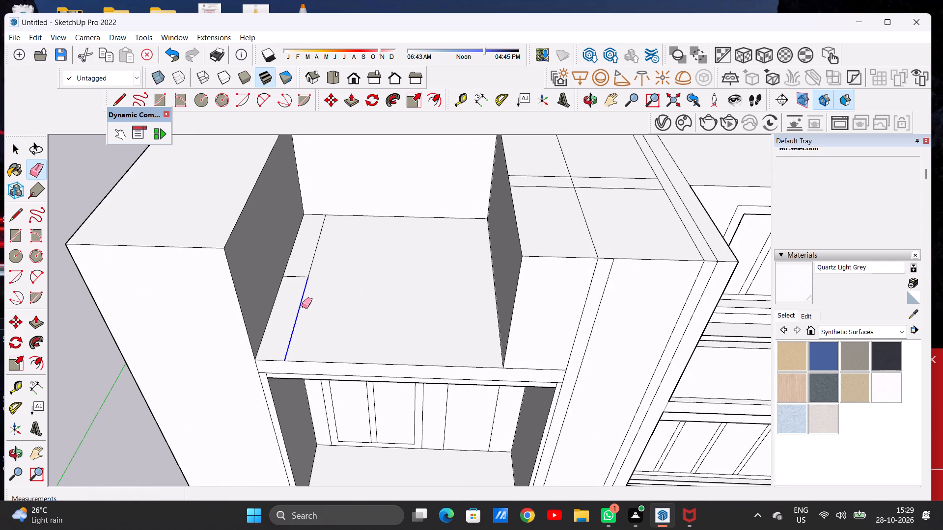
left_click_drag(307, 267, 314, 277)
left_click_drag(303, 268, 299, 282)
key("space")
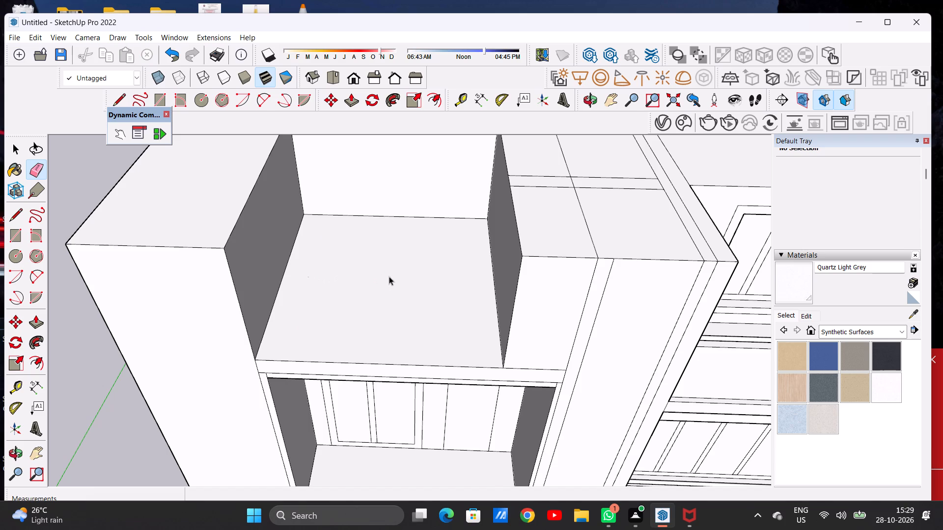
Draw a line about 28' 7" long across the top terrace floor, just behind and parallel to its front edge.
scroll(396, 290, "down", 13)
middle_click_drag(394, 347, 399, 223)
middle_click_drag(391, 298, 397, 177)
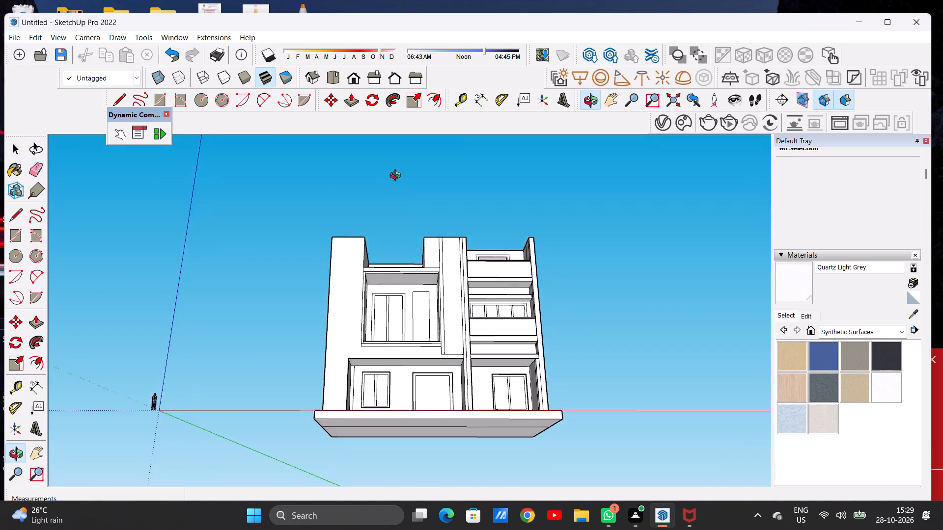
middle_click_drag(397, 177, 386, 389)
middle_click_drag(381, 285, 395, 358)
scroll(396, 301, "up", 6)
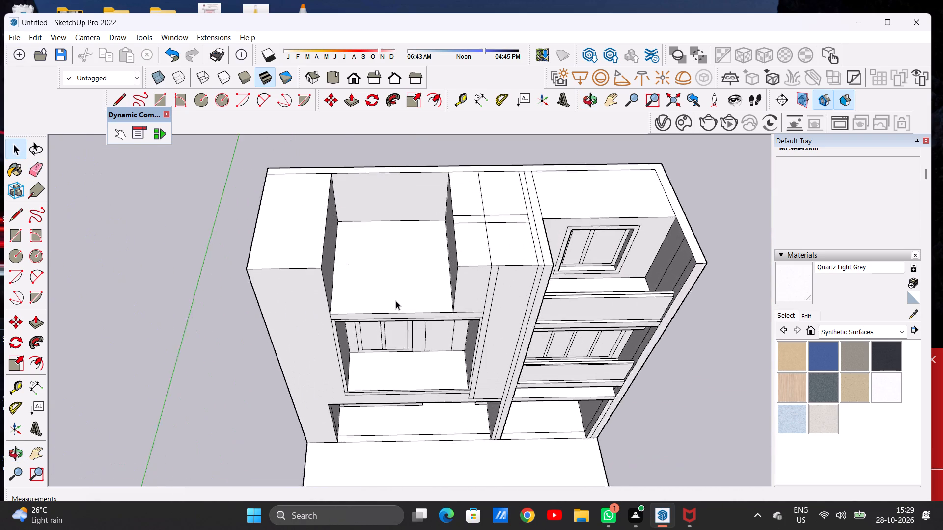
scroll(396, 301, "up", 1)
key("l")
scroll(396, 301, "up", 4)
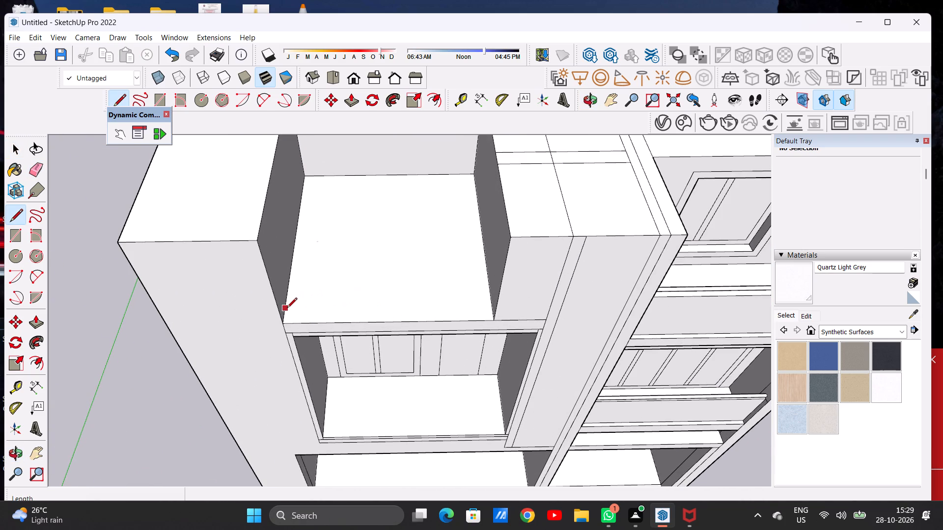
left_click(287, 309)
left_click(490, 305)
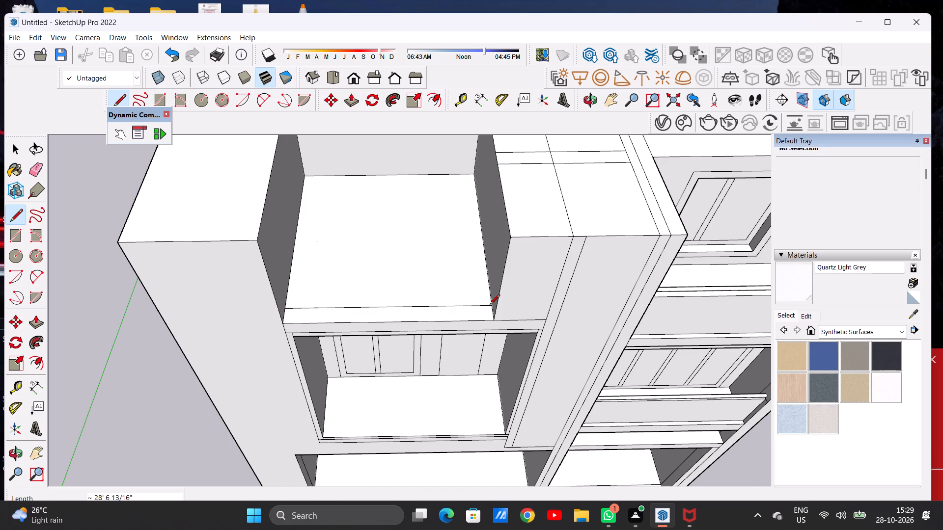
key("space")
Draw a line about 34' 2" long across the middle-floor balcony recess floor, just behind its front edge.
scroll(433, 301, "down", 4)
scroll(434, 301, "up", 2)
scroll(434, 301, "down", 2)
middle_click_drag(415, 321, 413, 287)
scroll(410, 299, "down", 7)
middle_click_drag(415, 309, 408, 264)
scroll(414, 265, "down", 7)
scroll(426, 322, "up", 6)
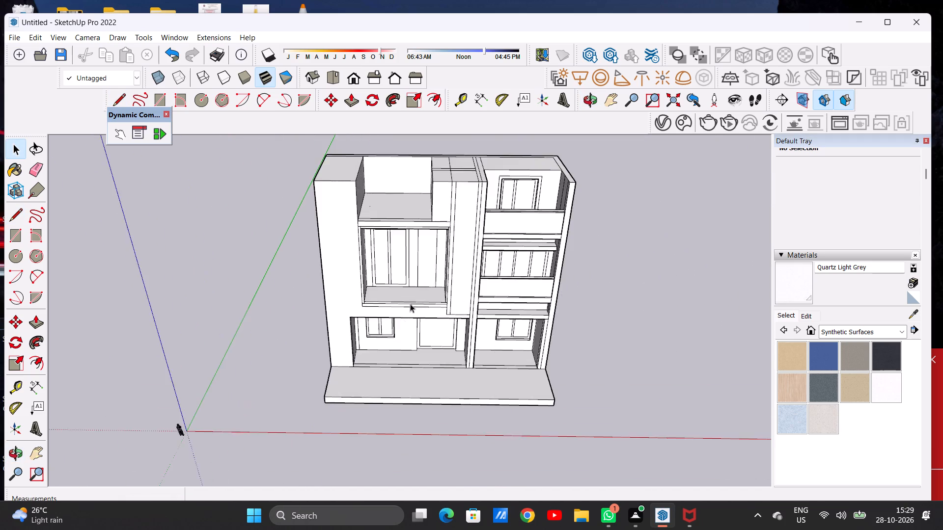
scroll(408, 297, "down", 1)
scroll(408, 296, "up", 8)
middle_click_drag(414, 280, 415, 341)
scroll(420, 319, "up", 8)
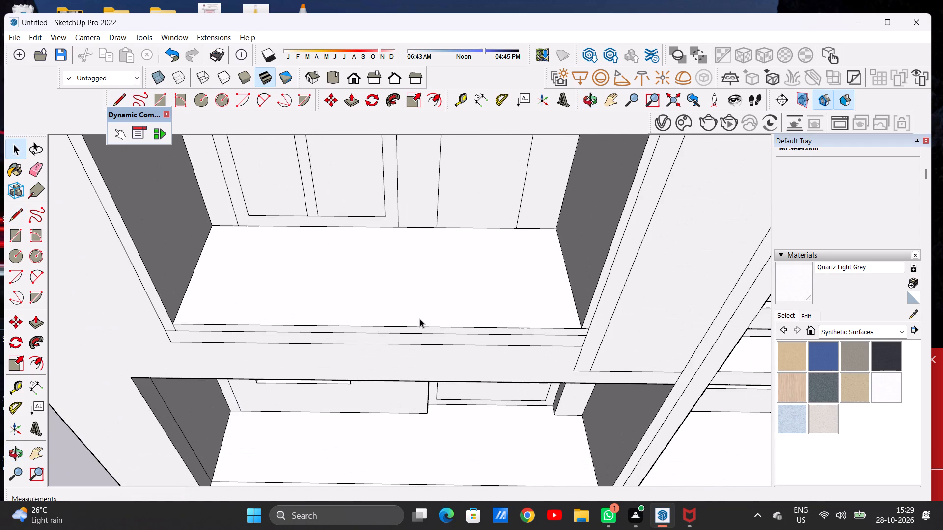
key("l")
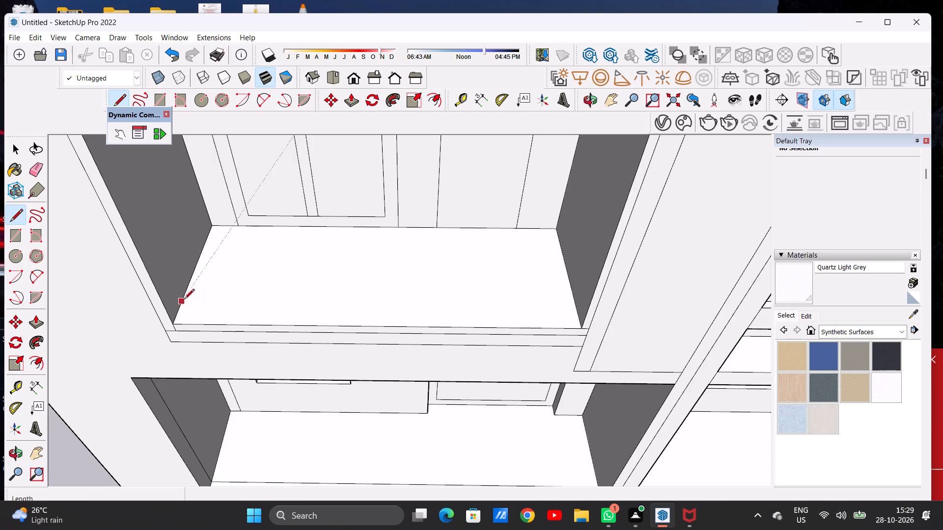
left_click(180, 314)
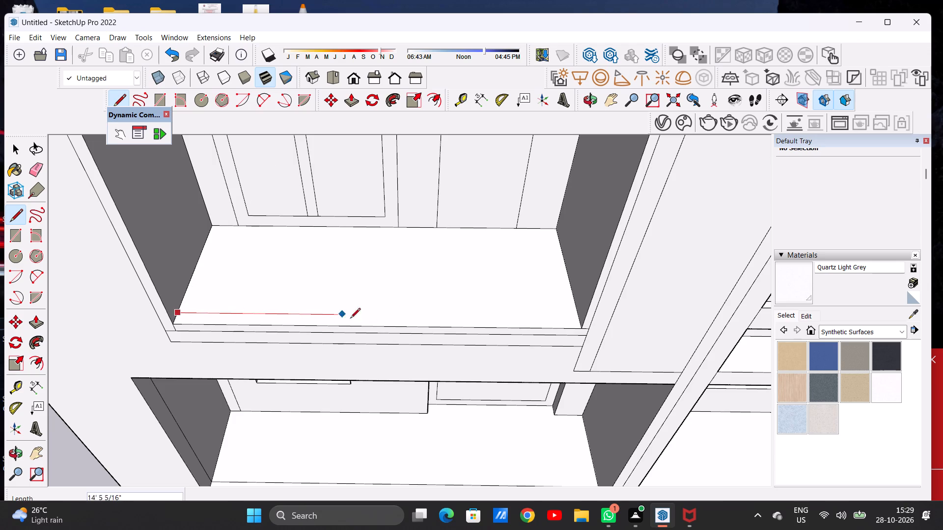
left_click(578, 318)
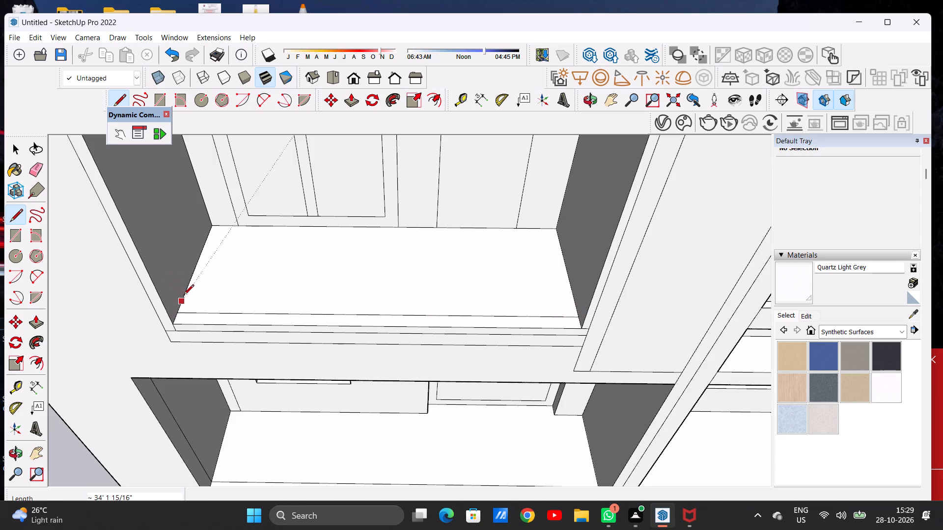
Draw a second parallel line about 34' 2" long slightly further back across the balcony floor, outlining a narrow strip.
scroll(185, 296, "up", 4)
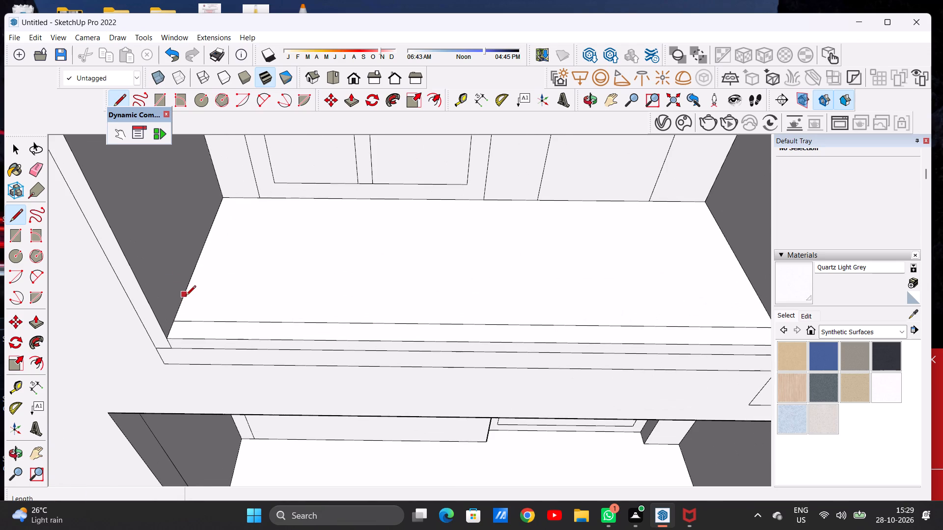
left_click(185, 299)
scroll(302, 303, "down", 7)
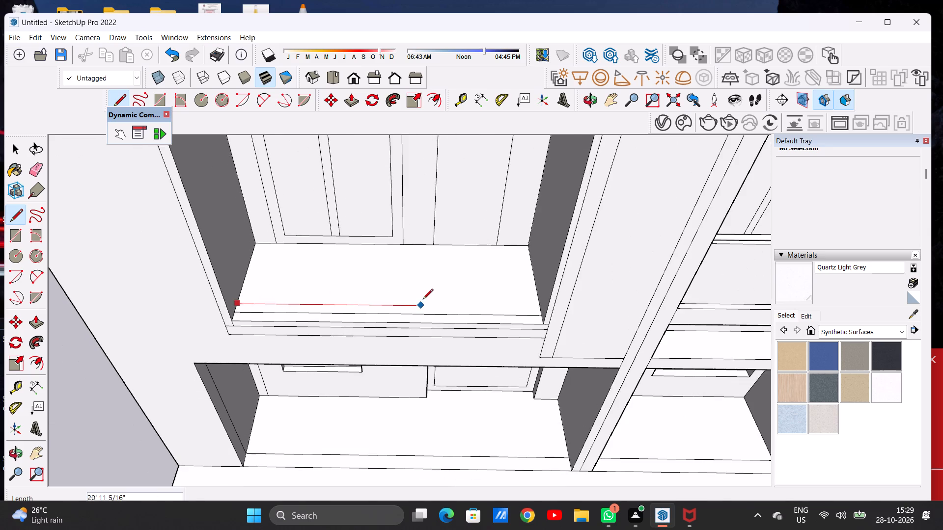
scroll(423, 300, "up", 4)
scroll(423, 300, "down", 1)
left_click(582, 310)
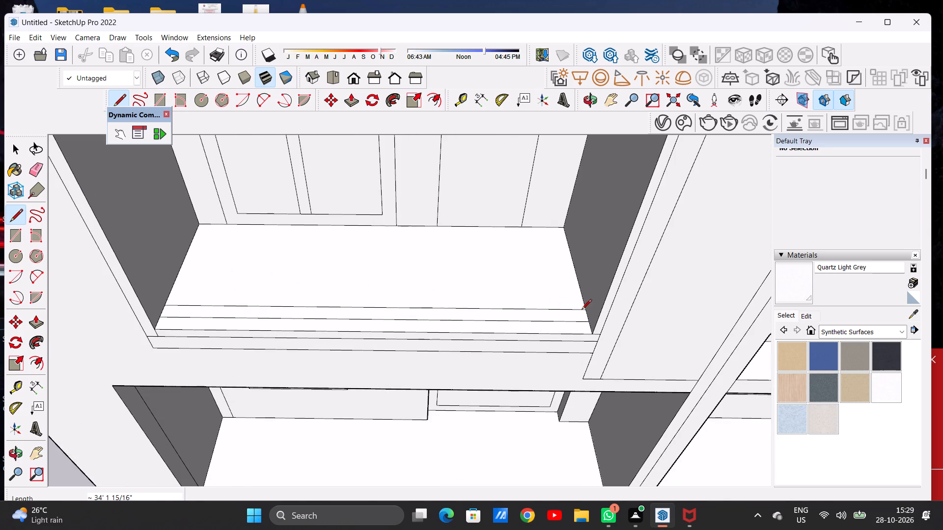
key("space")
Pull the narrow strip between the two balcony floor lines up about 12' 7" to form a parapet.
key("p")
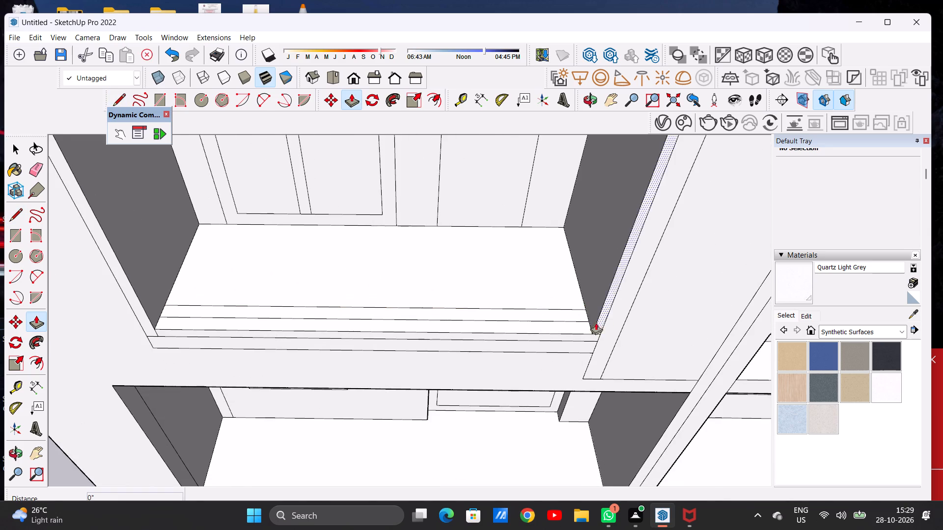
scroll(584, 323, "up", 3)
middle_click_drag(570, 318, 599, 294)
scroll(596, 271, "up", 5)
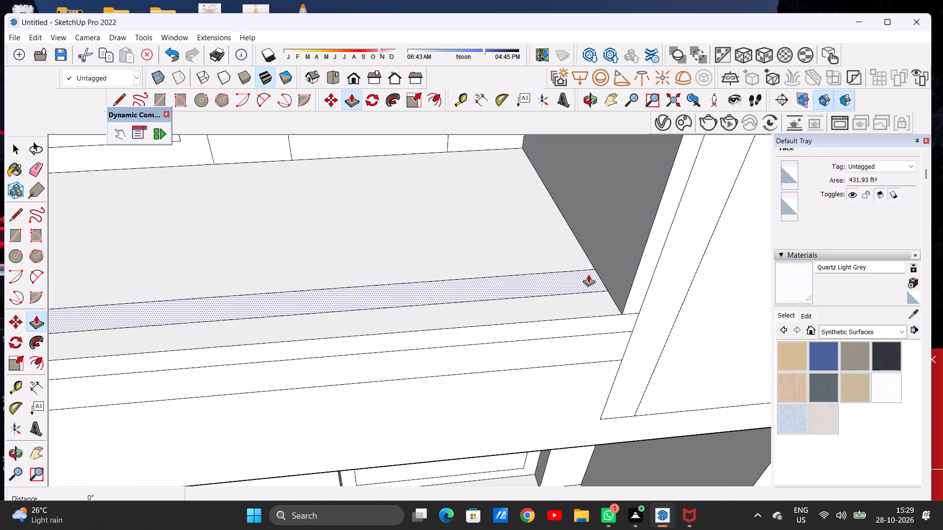
left_click(588, 274)
scroll(578, 244, "down", 7)
scroll(577, 250, "up", 1)
scroll(577, 250, "down", 2)
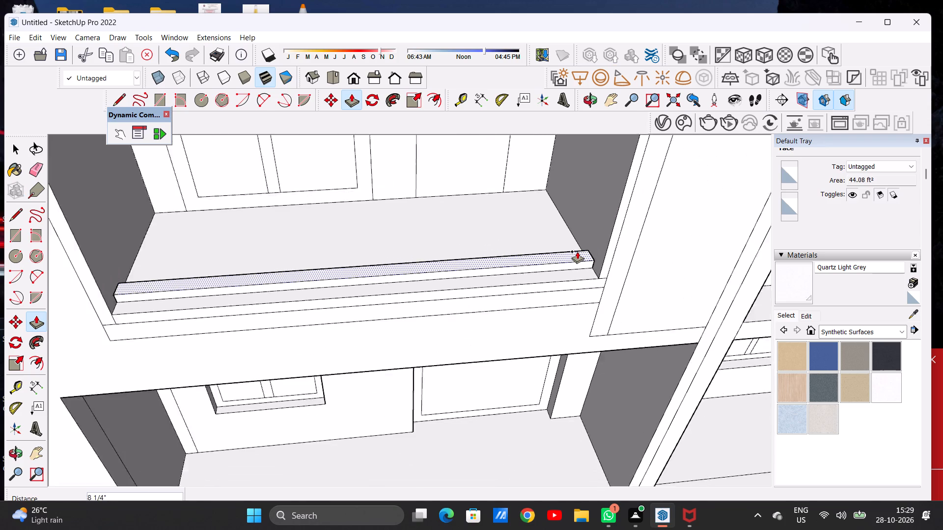
scroll(577, 251, "down", 12)
middle_click_drag(587, 210, 514, 178)
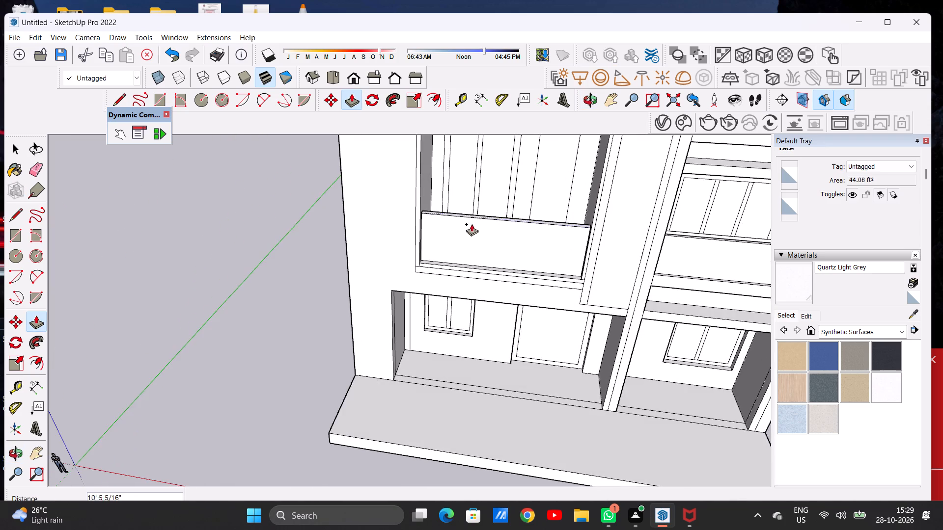
scroll(483, 238, "down", 8)
middle_click_drag(529, 232, 526, 176)
scroll(531, 217, "up", 12)
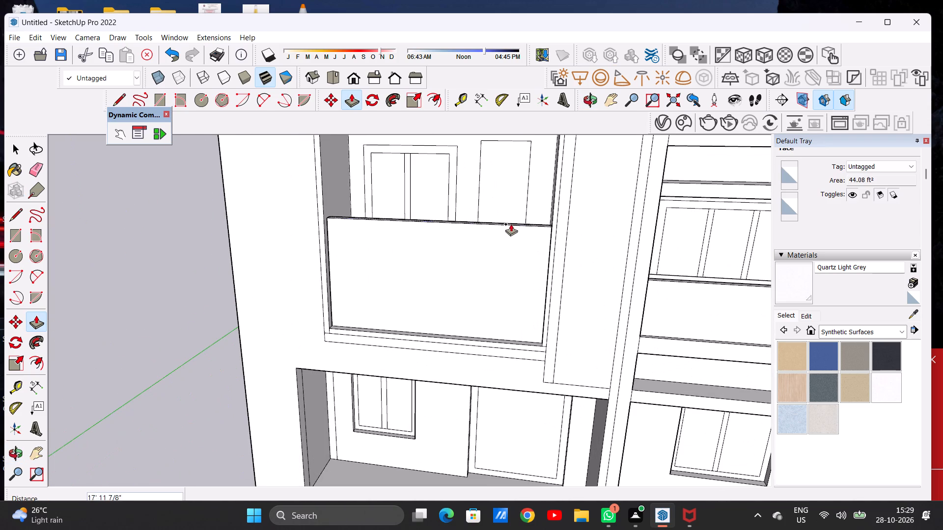
middle_click_drag(510, 251, 549, 234)
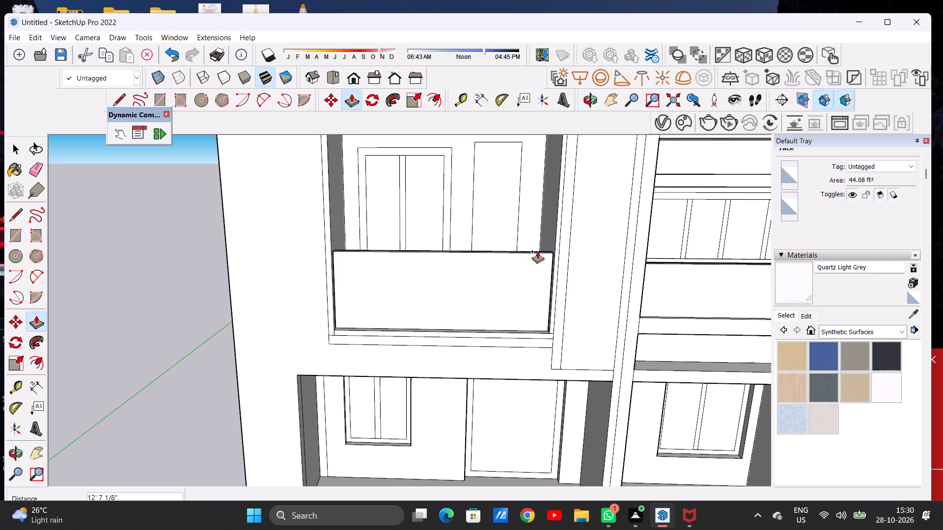
left_click(537, 251)
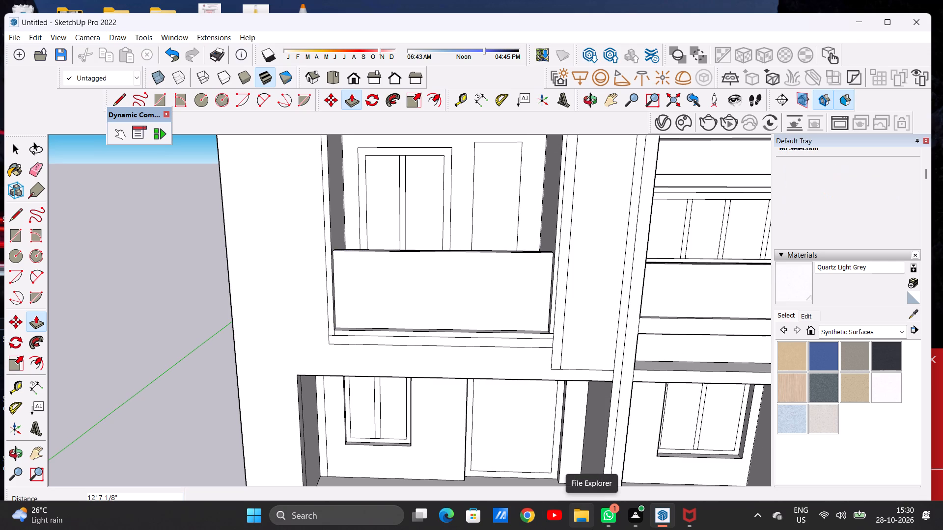
key("space")
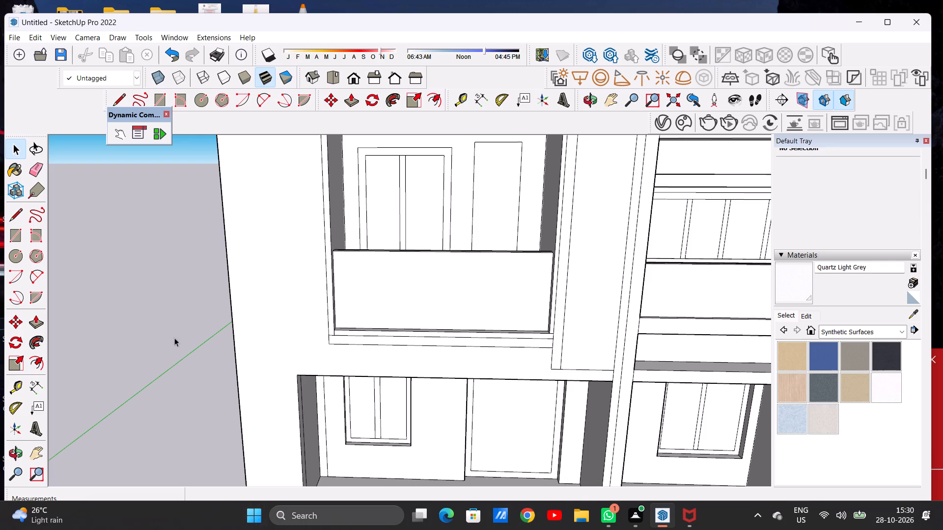
Thicken the middle-floor balcony parapet by pulling its front face outward about 5 9/16".
scroll(265, 373, "down", 8)
scroll(392, 355, "down", 4)
middle_click_drag(397, 372, 407, 309)
middle_click_drag(347, 317, 352, 350)
scroll(452, 305, "down", 7)
scroll(392, 307, "up", 4)
scroll(436, 316, "up", 4)
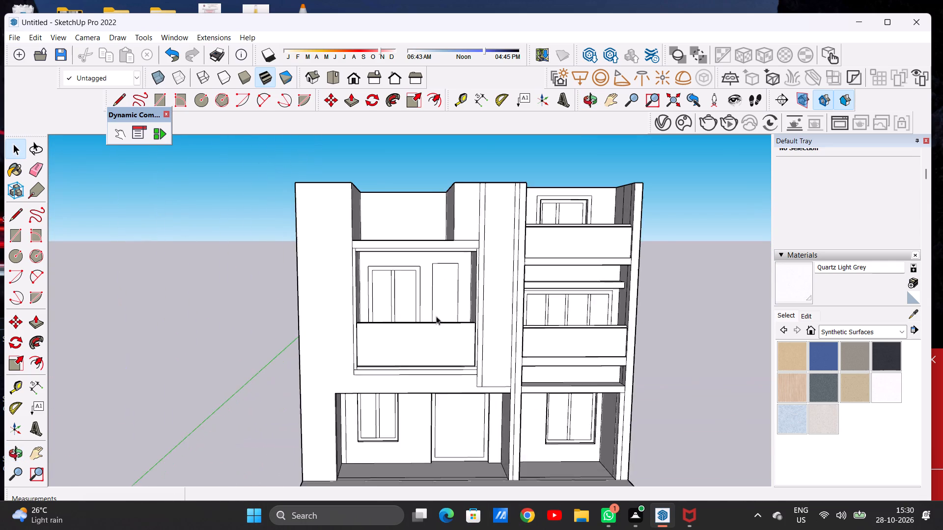
scroll(436, 316, "up", 7)
scroll(413, 319, "down", 5)
middle_click_drag(399, 329, 431, 335)
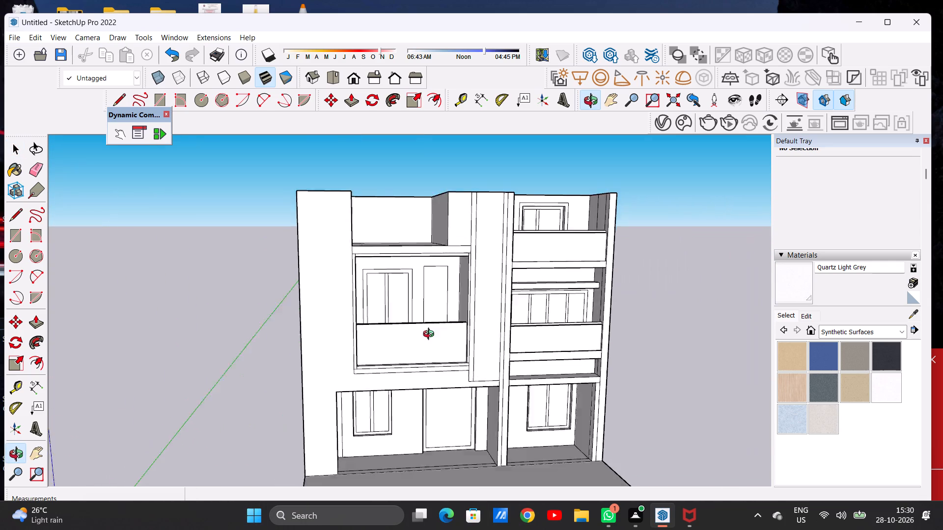
middle_click_drag(431, 335, 555, 348)
scroll(459, 320, "up", 13)
scroll(458, 318, "down", 1)
scroll(458, 318, "up", 1)
scroll(458, 318, "down", 1)
scroll(458, 318, "up", 1)
middle_click_drag(457, 308, 478, 350)
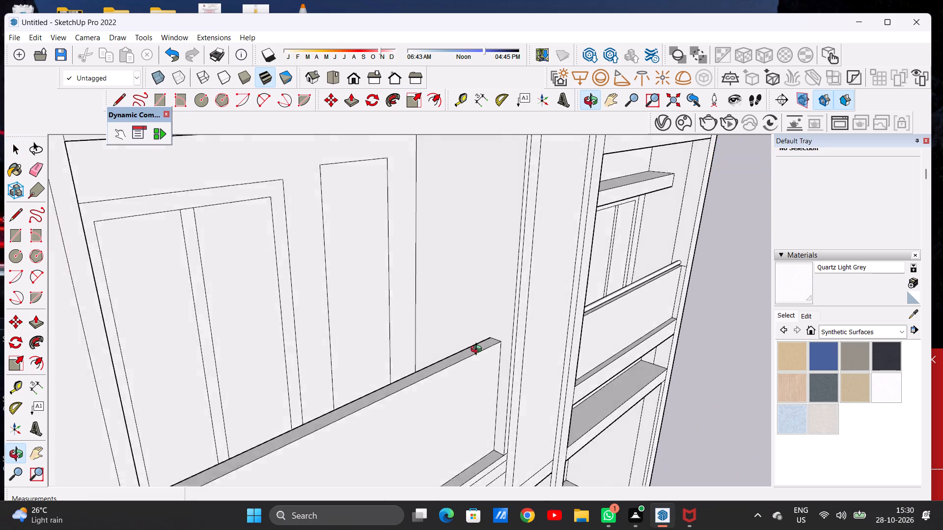
middle_click_drag(478, 350, 487, 353)
scroll(469, 337, "down", 6)
scroll(471, 380, "up", 5)
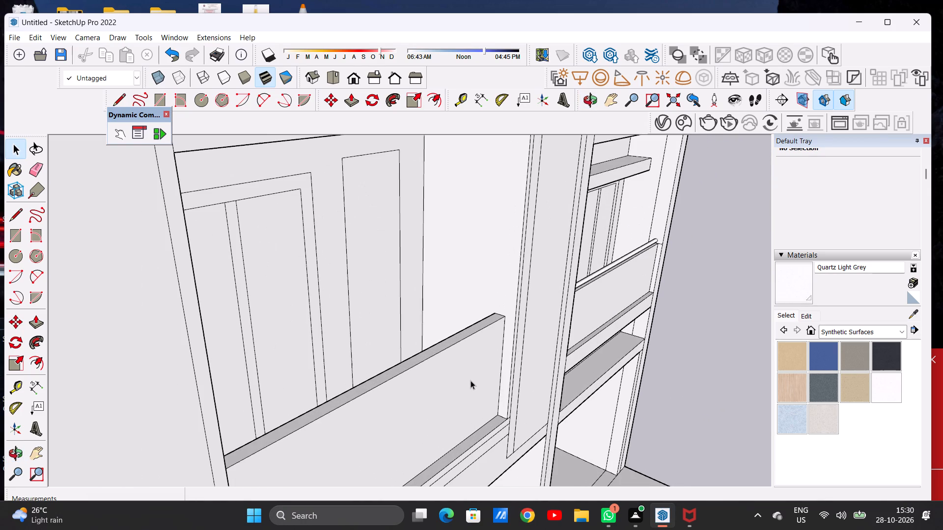
key("p")
scroll(487, 329, "up", 6)
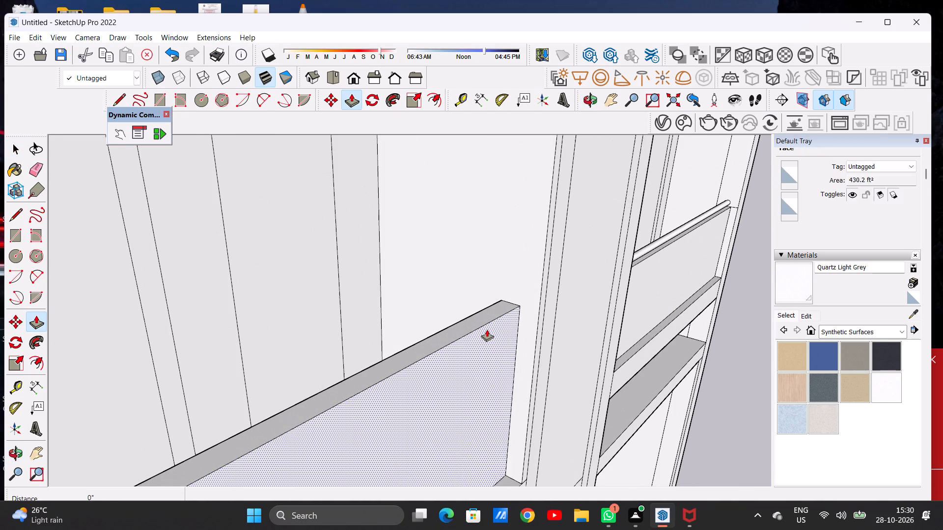
left_click(487, 329)
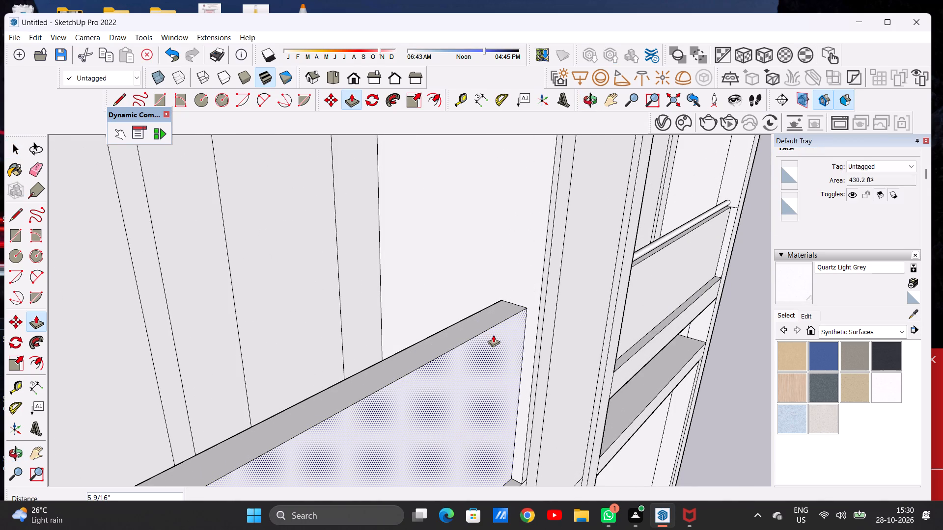
left_click(493, 335)
key("space")
Draw a circle of about 5 1/8" radius on the balcony recess's side wall, just above the parapet's end.
scroll(464, 335, "down", 8)
middle_click_drag(450, 353, 483, 377)
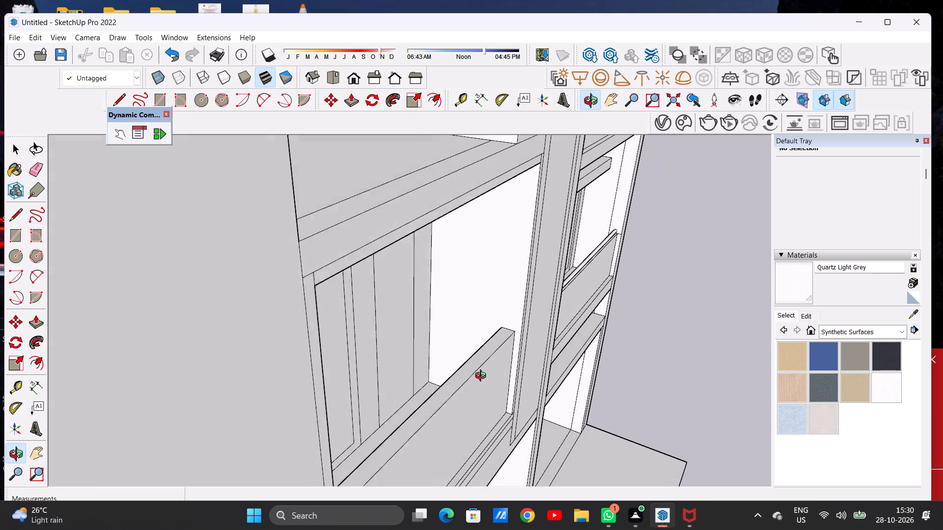
middle_click_drag(483, 377, 485, 377)
middle_click_drag(479, 362, 461, 347)
scroll(484, 329, "up", 2)
scroll(484, 329, "down", 1)
scroll(484, 329, "up", 6)
middle_click_drag(519, 319, 518, 308)
scroll(519, 319, "up", 3)
scroll(518, 308, "down", 1)
scroll(518, 308, "up", 3)
key("c")
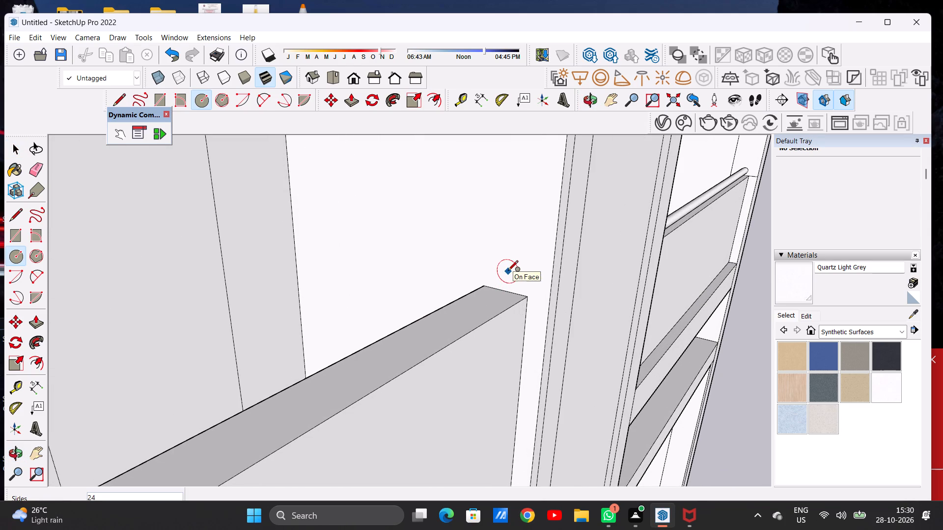
left_click(508, 271)
left_click(505, 260)
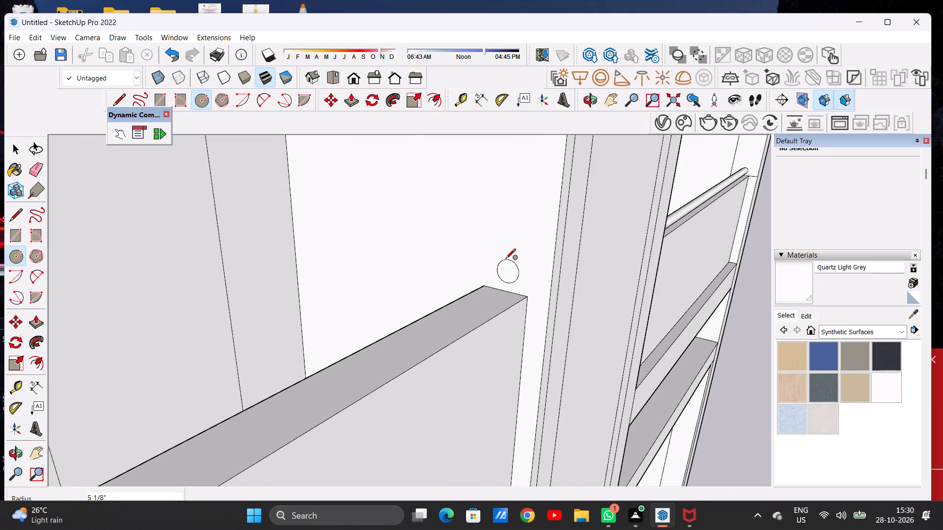
key("space")
Extrude the circle along the top of the parapet to the recess's opposite side wall, forming a round handrail.
type("P")
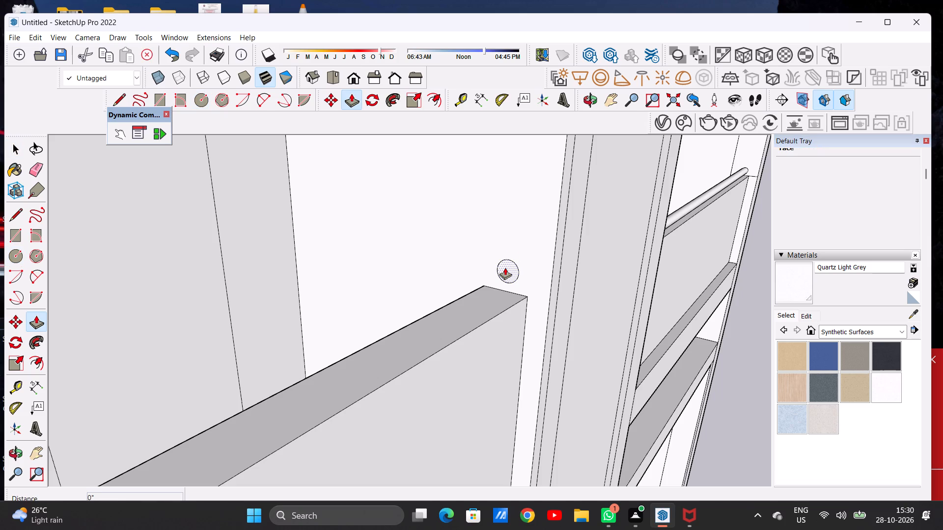
left_click(505, 267)
scroll(452, 304, "down", 20)
scroll(452, 304, "down", 3)
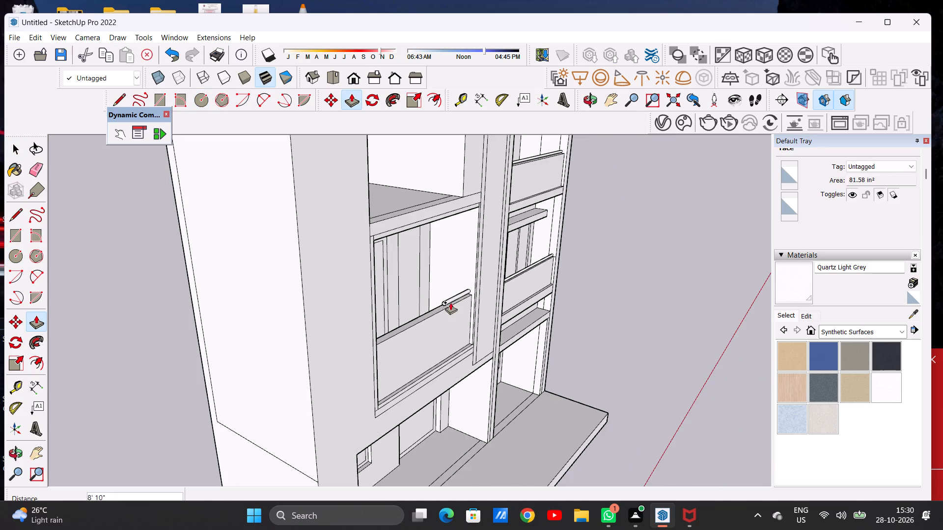
middle_click_drag(446, 301, 248, 300)
scroll(276, 299, "up", 7)
scroll(276, 299, "down", 1)
scroll(276, 299, "up", 8)
middle_click_drag(247, 316, 240, 289)
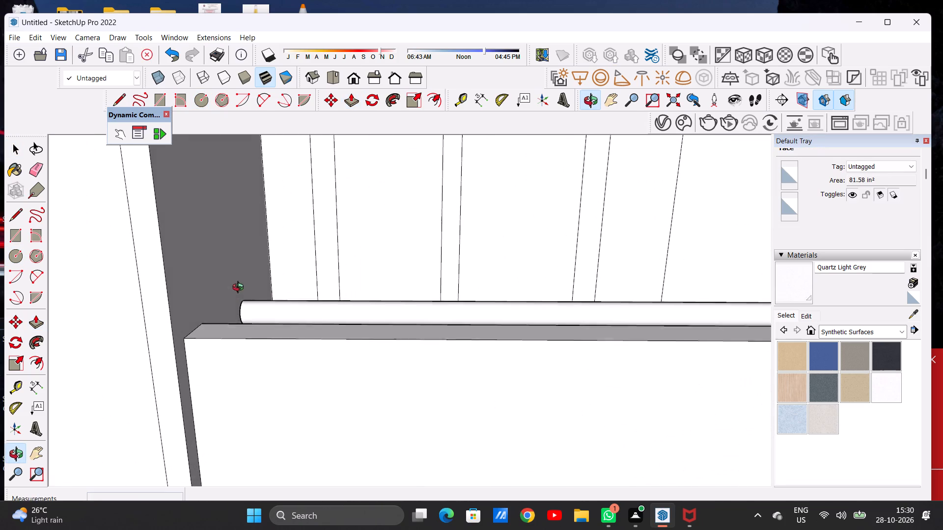
middle_click_drag(240, 289, 240, 287)
left_click(186, 261)
key("space")
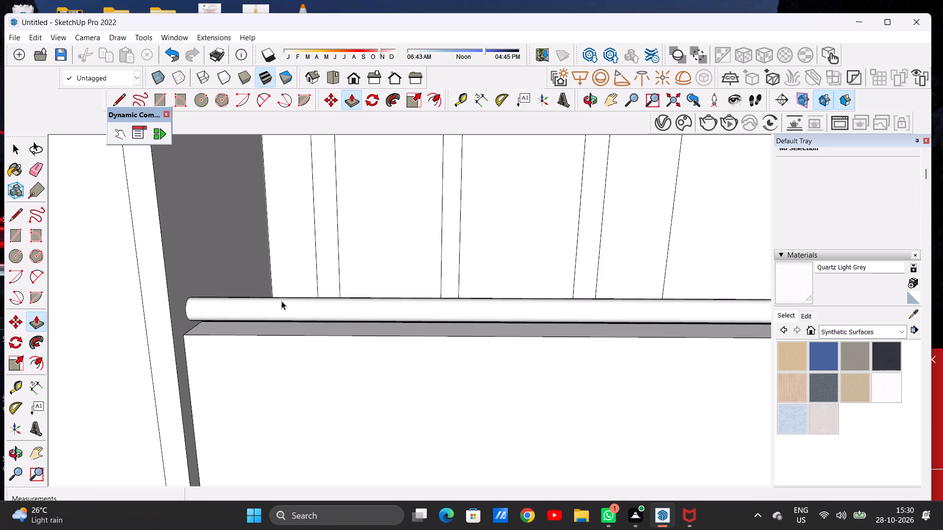
Examine the whole facade, its balconies and the rooftop from the front and from above.
scroll(297, 281, "down", 10)
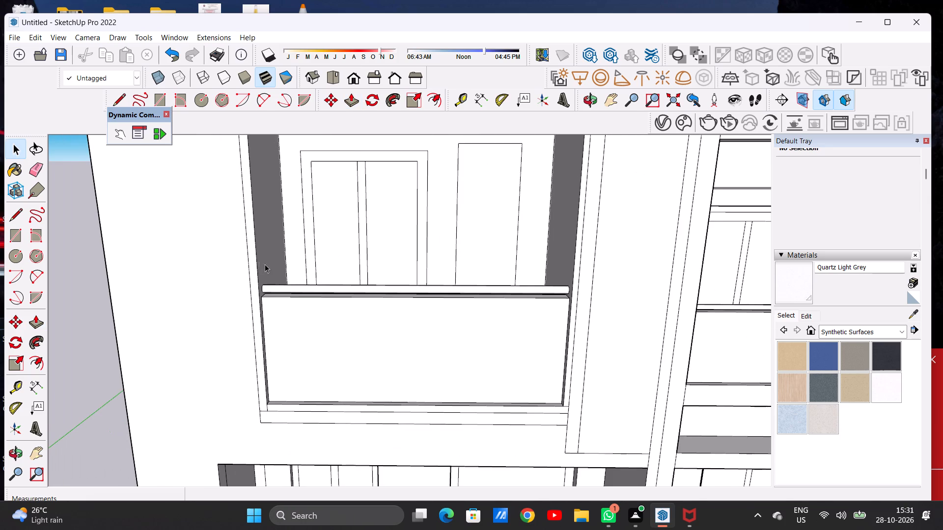
scroll(251, 261, "down", 8)
scroll(250, 264, "up", 7)
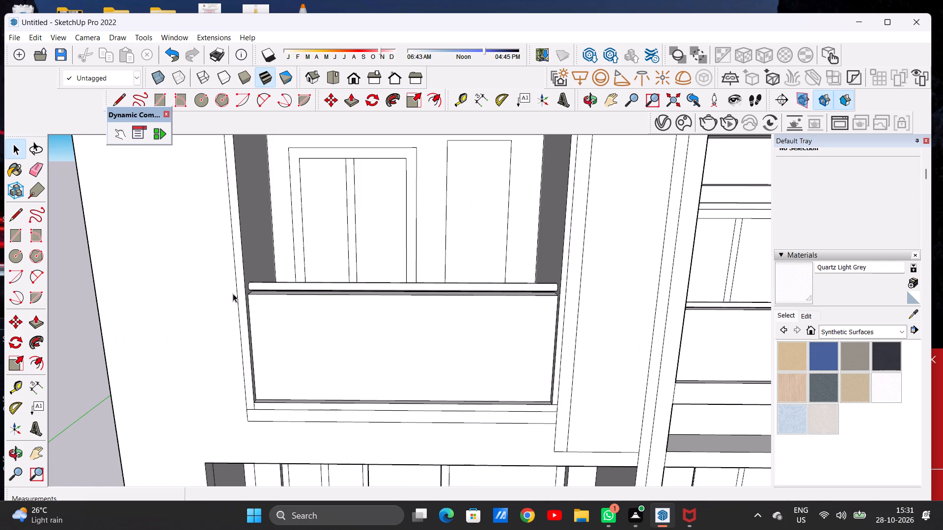
scroll(234, 293, "down", 11)
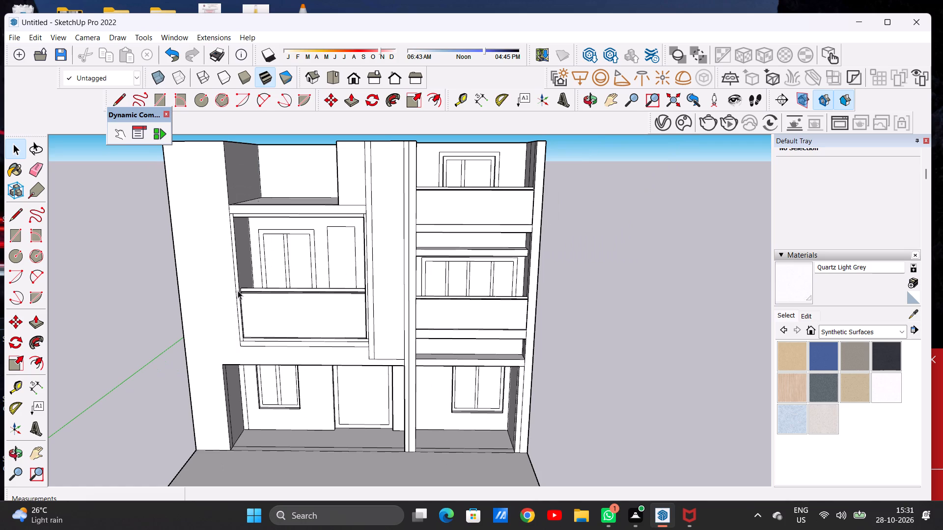
scroll(226, 302, "down", 4)
scroll(190, 325, "down", 5)
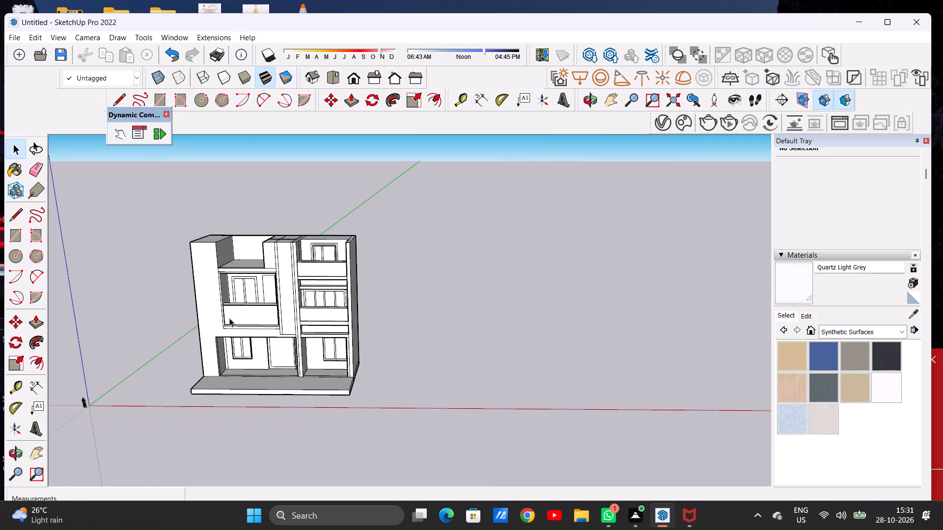
scroll(229, 318, "up", 9)
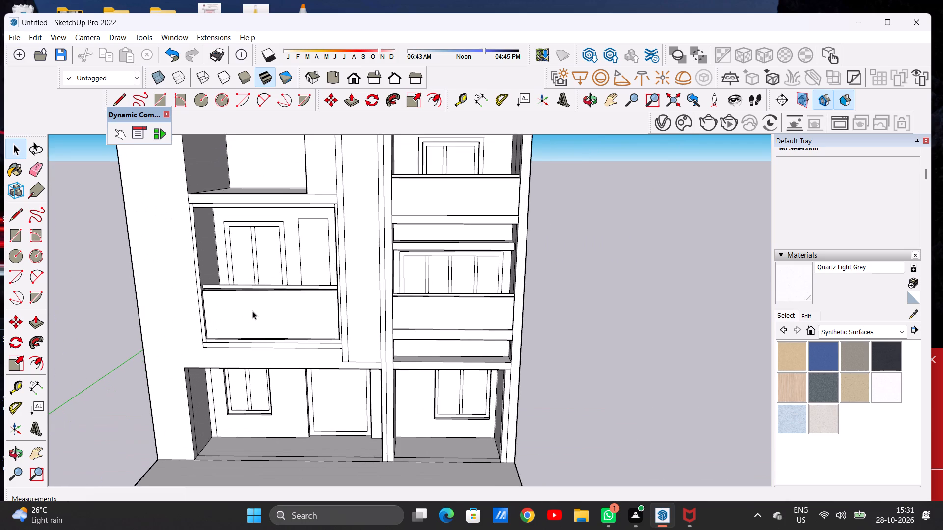
scroll(252, 311, "down", 1)
scroll(252, 311, "up", 1)
middle_click_drag(326, 301, 313, 246)
scroll(255, 257, "up", 6)
middle_click_drag(271, 261, 273, 271)
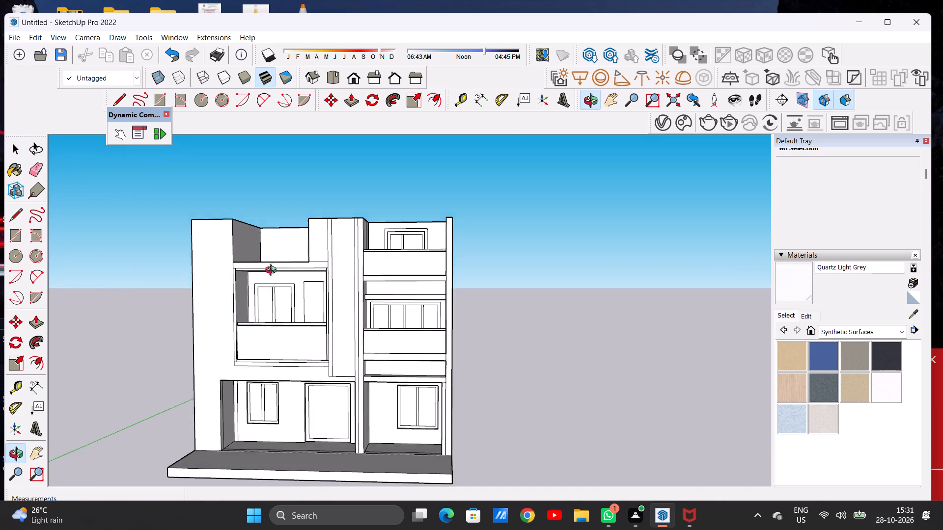
middle_click_drag(273, 271, 284, 293)
scroll(284, 293, "up", 3)
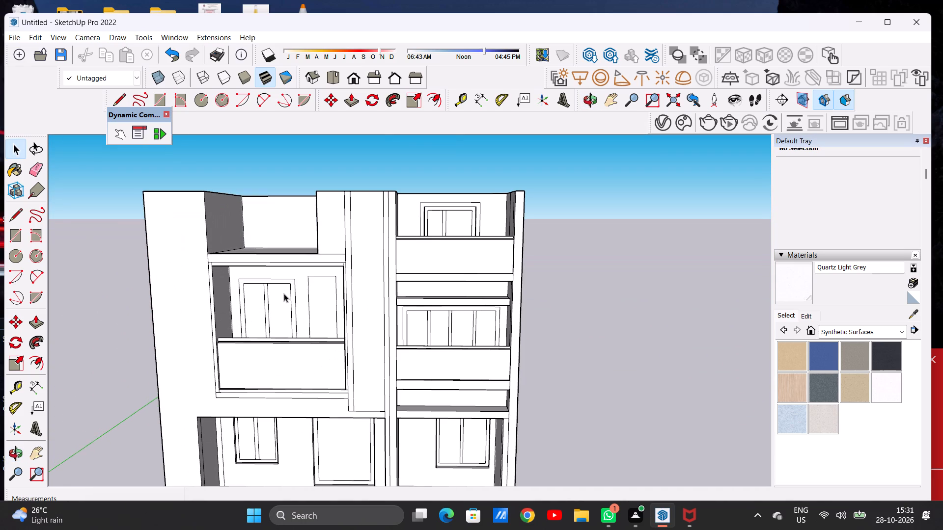
scroll(351, 319, "down", 9)
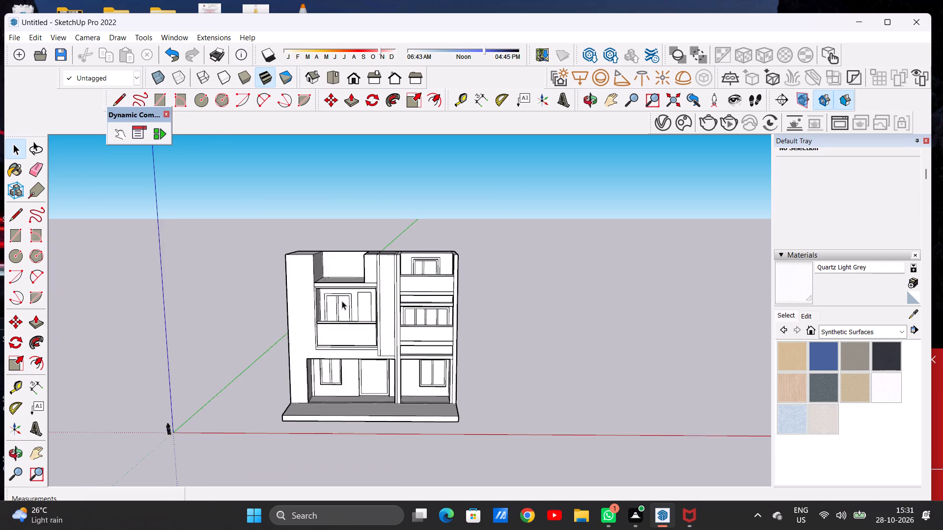
scroll(342, 301, "down", 4)
scroll(340, 301, "up", 13)
middle_click_drag(403, 310, 382, 289)
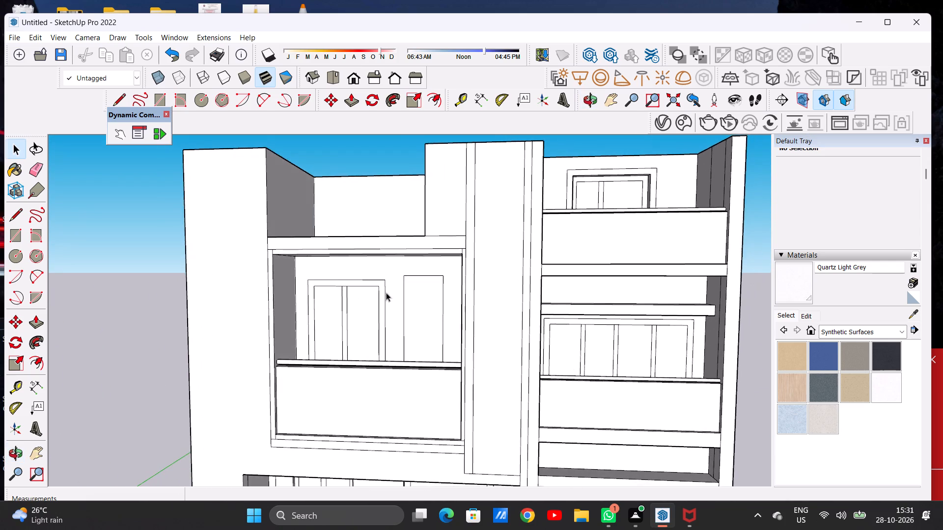
scroll(395, 298, "down", 5)
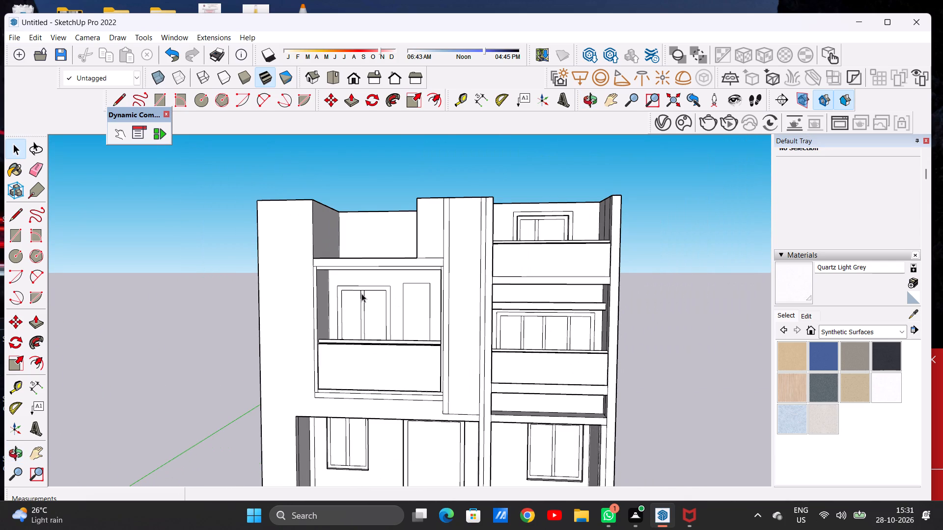
scroll(363, 296, "down", 15)
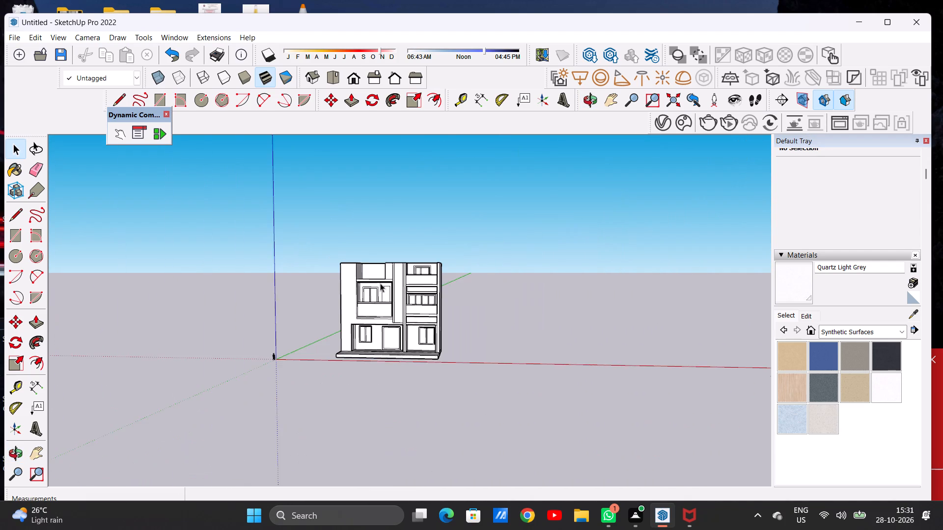
scroll(380, 283, "up", 2)
scroll(380, 283, "down", 1)
scroll(380, 283, "up", 10)
middle_click_drag(369, 265, 394, 266)
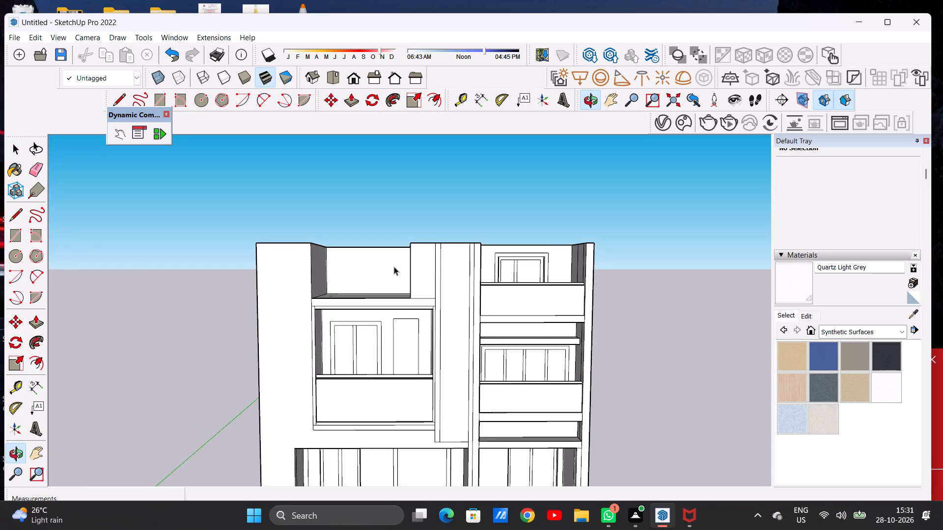
scroll(407, 307, "down", 7)
middle_click_drag(413, 314, 419, 416)
scroll(432, 282, "up", 8)
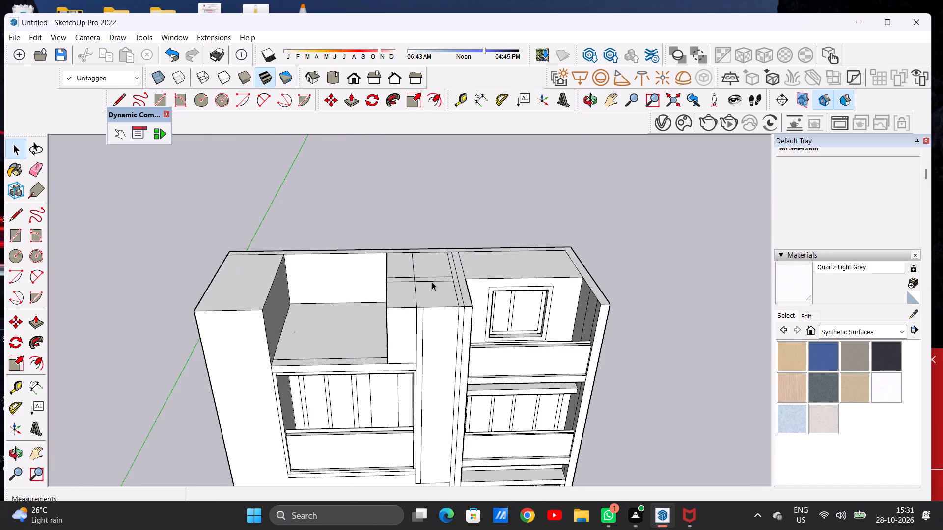
scroll(434, 286, "down", 10)
middle_click_drag(405, 270, 396, 377)
scroll(441, 293, "up", 10)
scroll(422, 307, "down", 1)
scroll(422, 307, "up", 1)
scroll(422, 307, "down", 1)
scroll(422, 307, "up", 3)
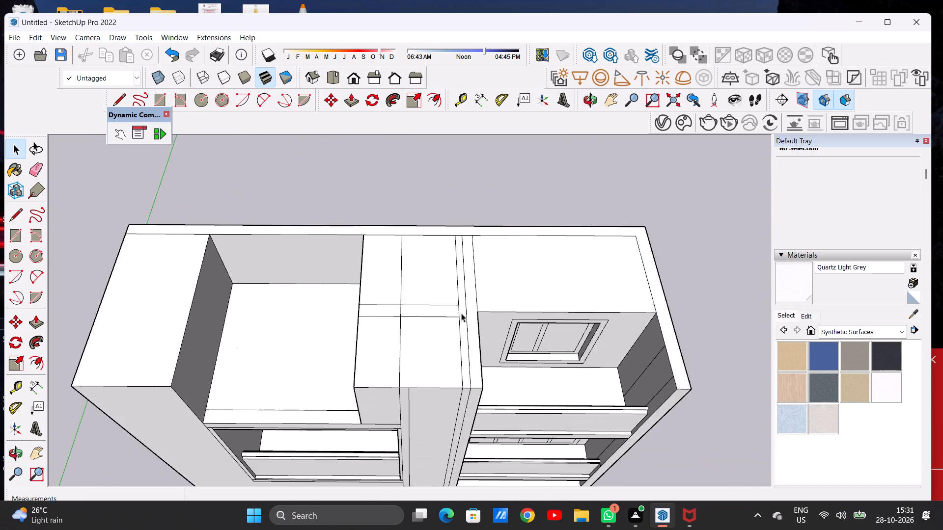
middle_click_drag(457, 314, 521, 180)
scroll(466, 270, "down", 11)
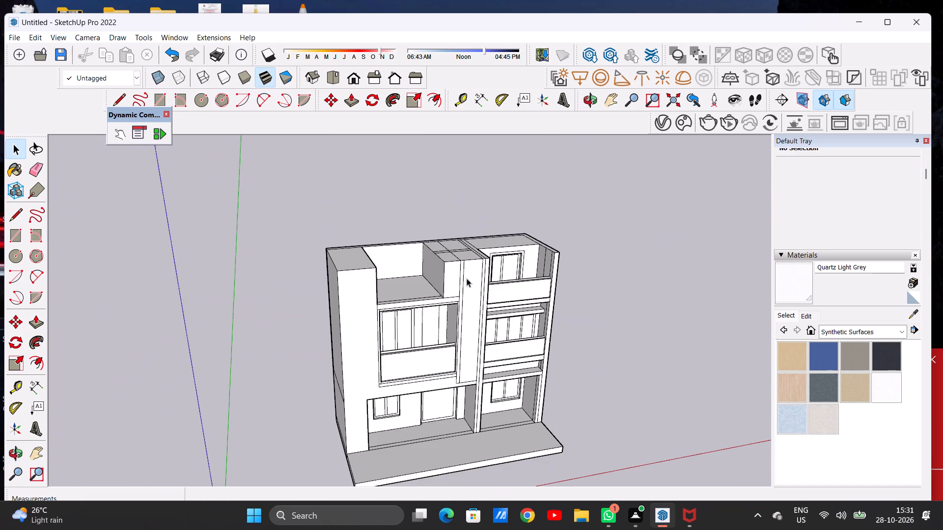
scroll(467, 278, "down", 2)
middle_click_drag(467, 305, 390, 236)
scroll(403, 254, "up", 7)
scroll(303, 275, "down", 14)
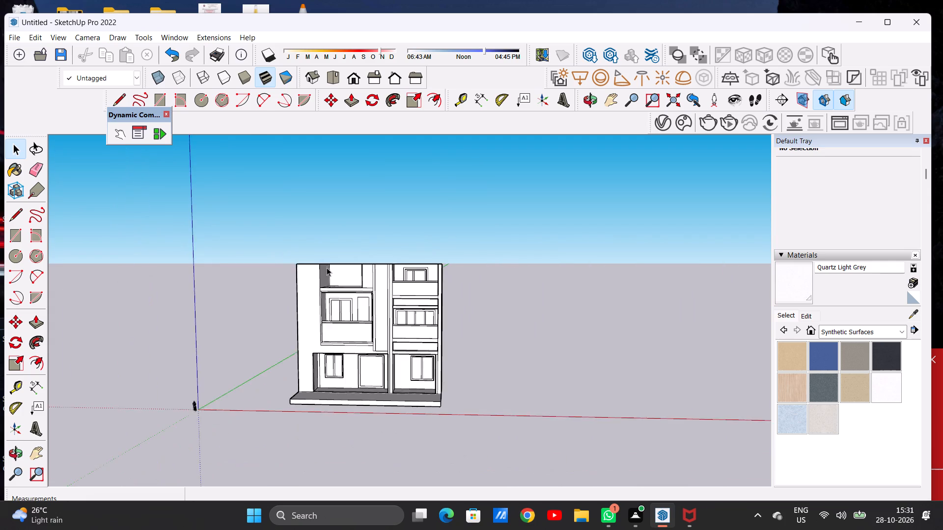
Raise the floor of the upper open terrace about 15' 10 13/16" to the level of the surrounding rooftop.
middle_click_drag(325, 262, 338, 358)
scroll(330, 287, "up", 6)
middle_click_drag(368, 335, 371, 259)
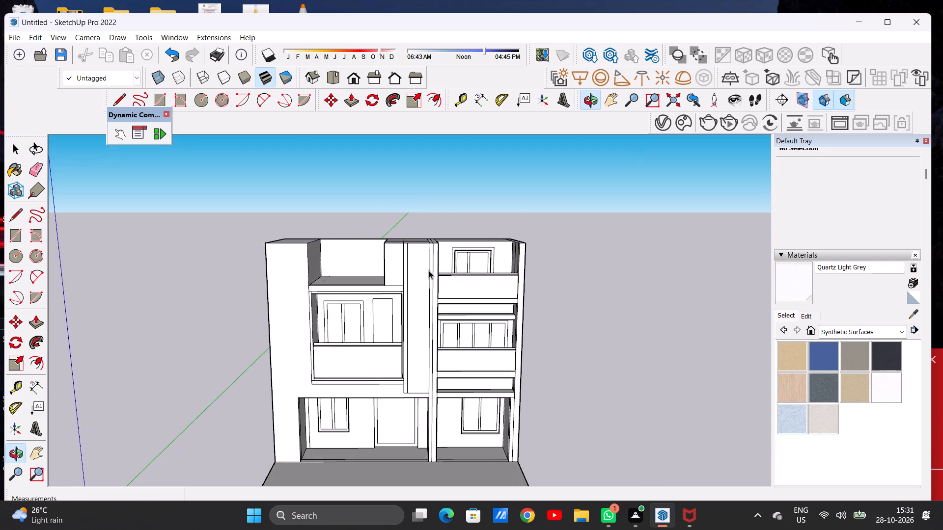
scroll(505, 289, "down", 6)
scroll(430, 274, "up", 7)
middle_click_drag(369, 283, 361, 319)
scroll(370, 302, "up", 2)
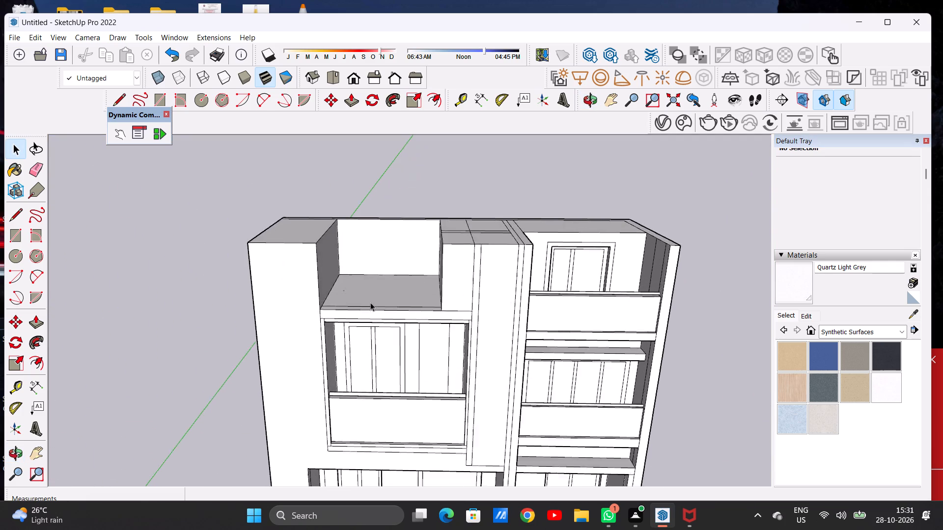
scroll(370, 302, "up", 3)
scroll(367, 303, "down", 5)
scroll(373, 287, "up", 5)
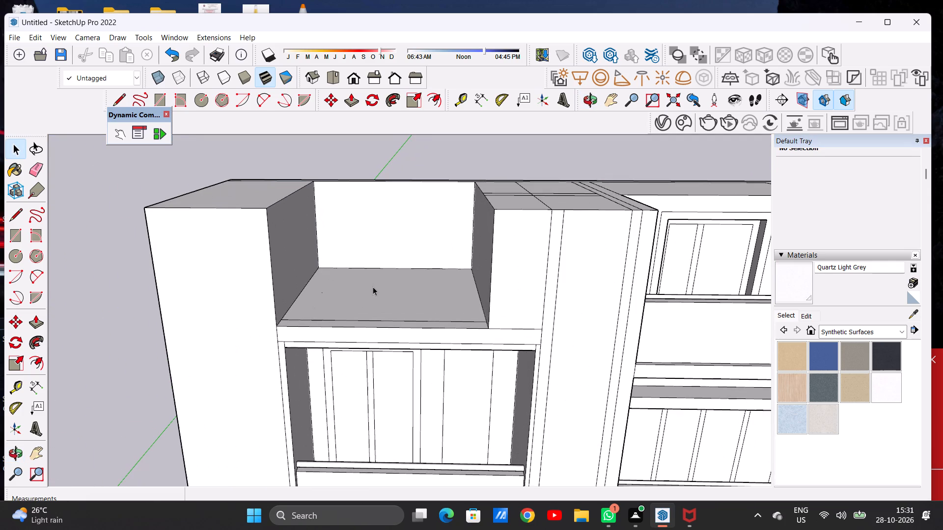
scroll(373, 287, "down", 8)
scroll(381, 288, "up", 7)
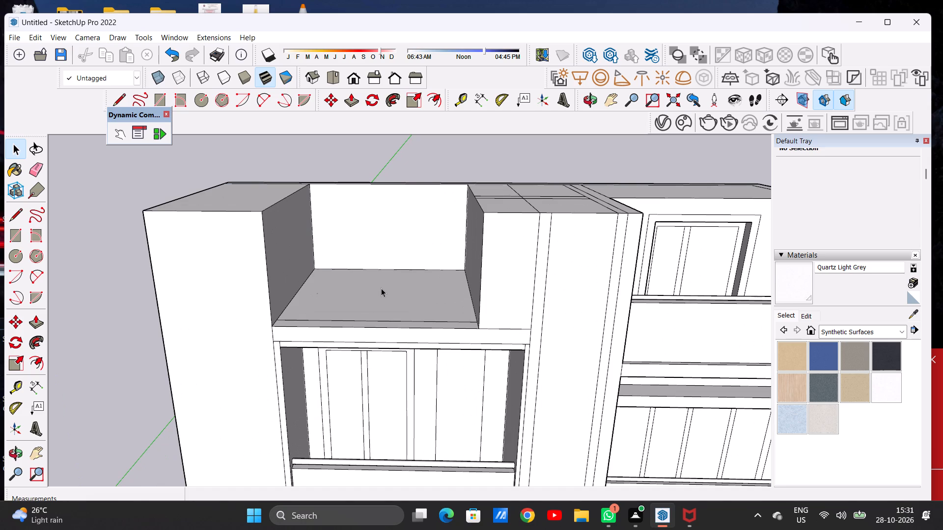
scroll(403, 312, "down", 12)
middle_click_drag(385, 310, 383, 356)
scroll(390, 316, "up", 7)
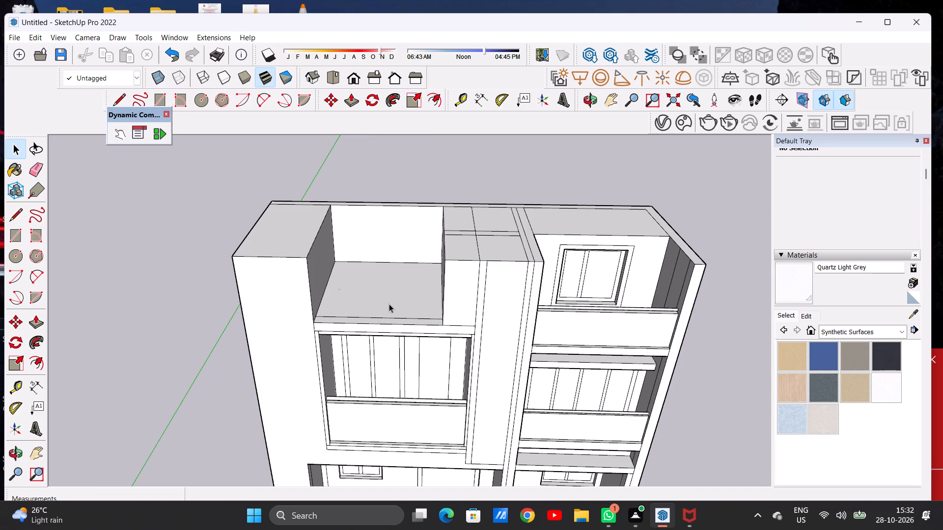
key("p")
left_click(401, 296)
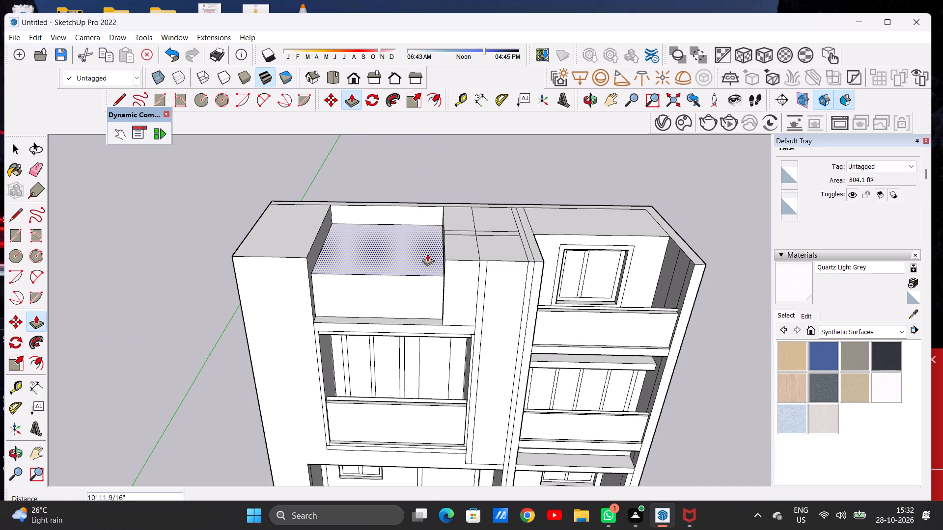
left_click(447, 260)
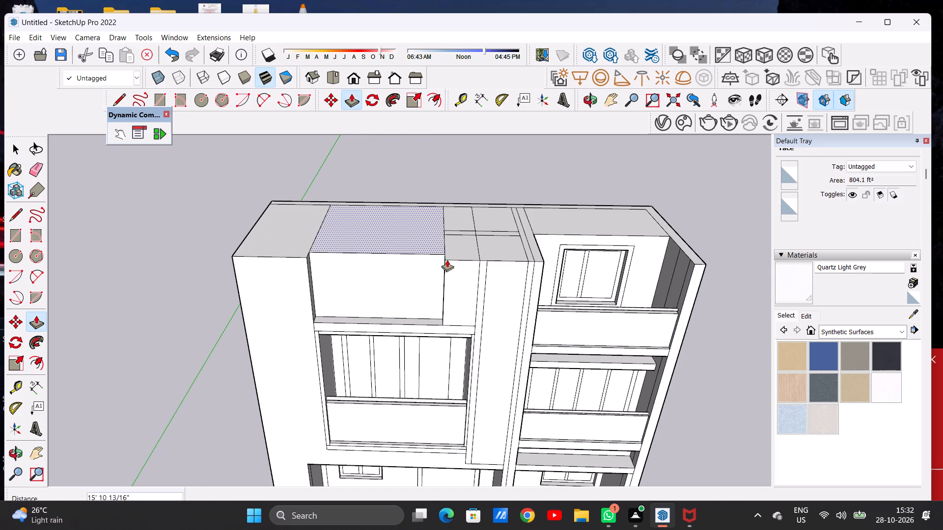
key("space")
Pull the front face of the raised terrace block outward about 2' 6 15/16", flush with the adjoining facade wall.
scroll(399, 265, "down", 4)
middle_click_drag(390, 301, 394, 214)
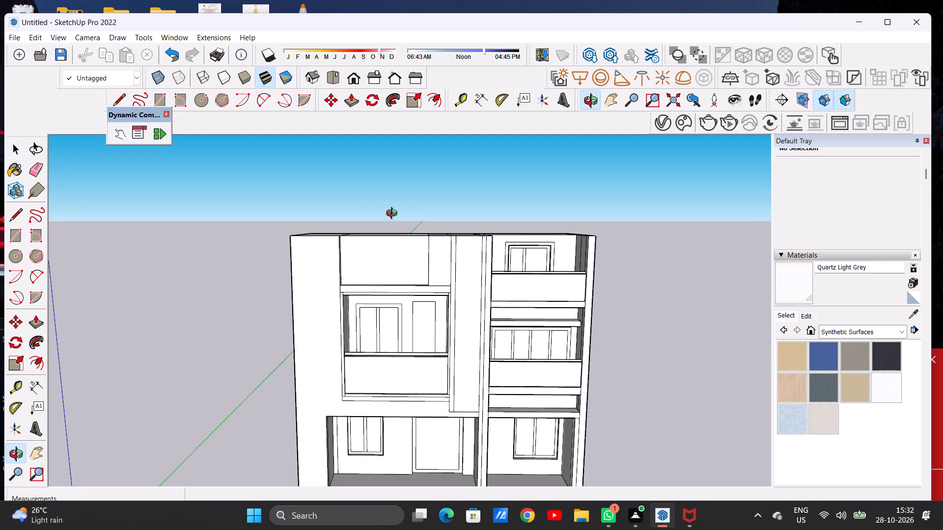
middle_click_drag(394, 214, 397, 228)
scroll(408, 245, "down", 1)
scroll(365, 255, "up", 5)
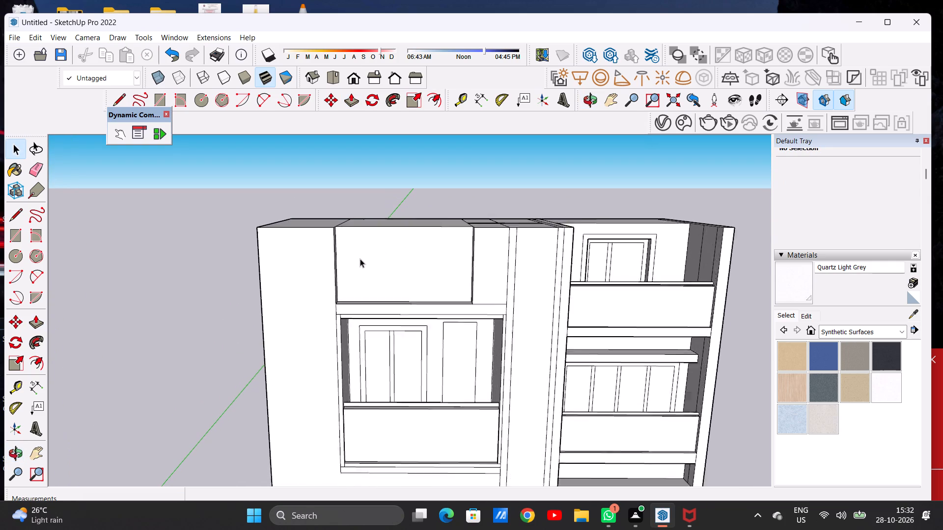
scroll(360, 259, "up", 2)
middle_click_drag(323, 258, 256, 297)
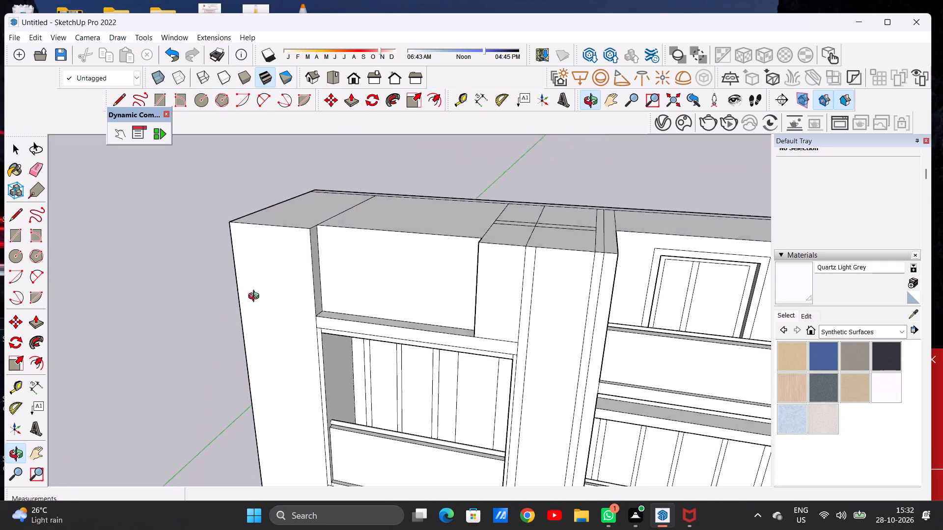
middle_click_drag(256, 297, 257, 300)
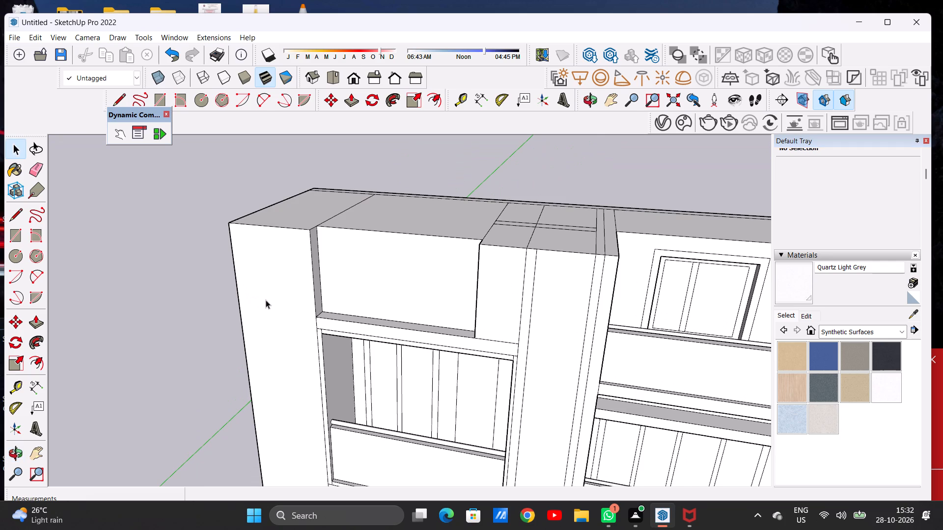
scroll(257, 291, "down", 1)
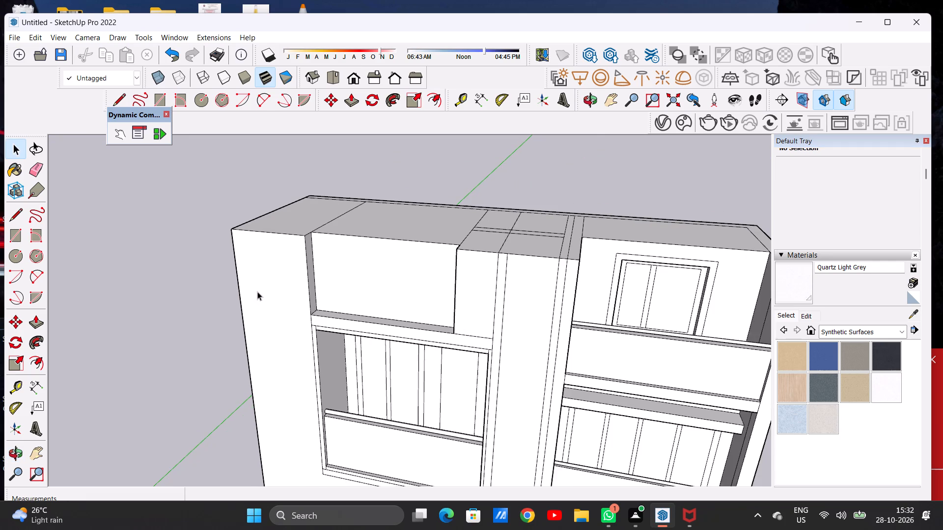
scroll(272, 290, "down", 1)
middle_click_drag(350, 283, 287, 274)
scroll(388, 248, "up", 1)
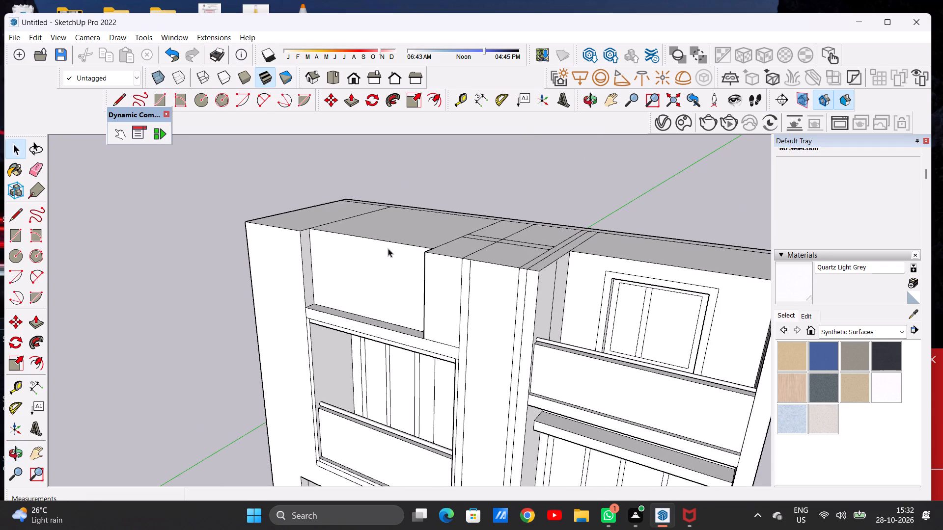
key("p")
left_click(398, 248)
left_click(424, 255)
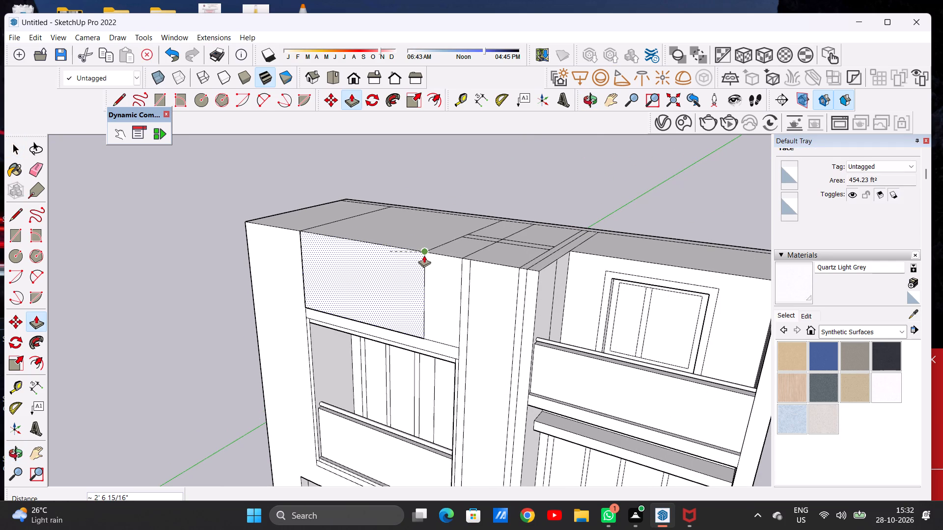
key("space")
Examine the front facade and the filled-in top-floor wall above the middle-floor balcony.
scroll(422, 266, "down", 4)
middle_click_drag(381, 294, 488, 237)
scroll(440, 262, "down", 8)
scroll(430, 274, "up", 4)
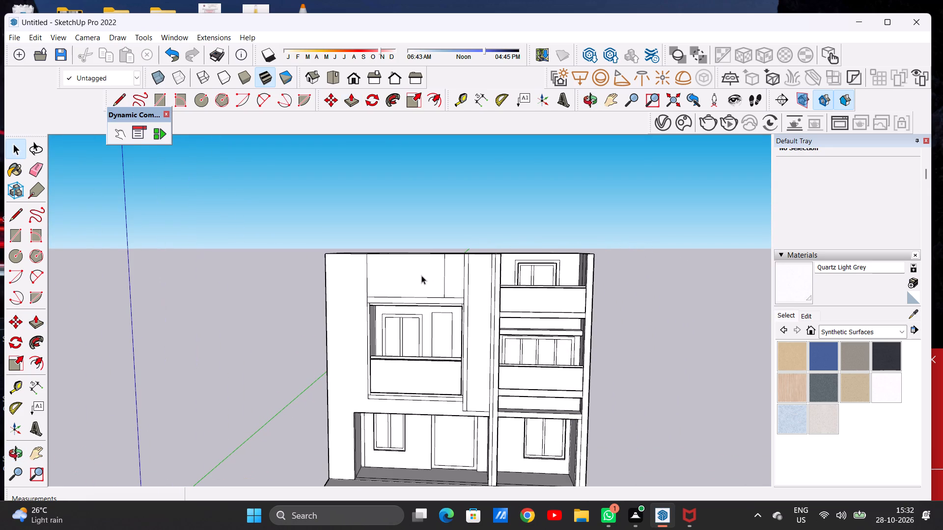
scroll(410, 267, "down", 6)
scroll(416, 267, "up", 1)
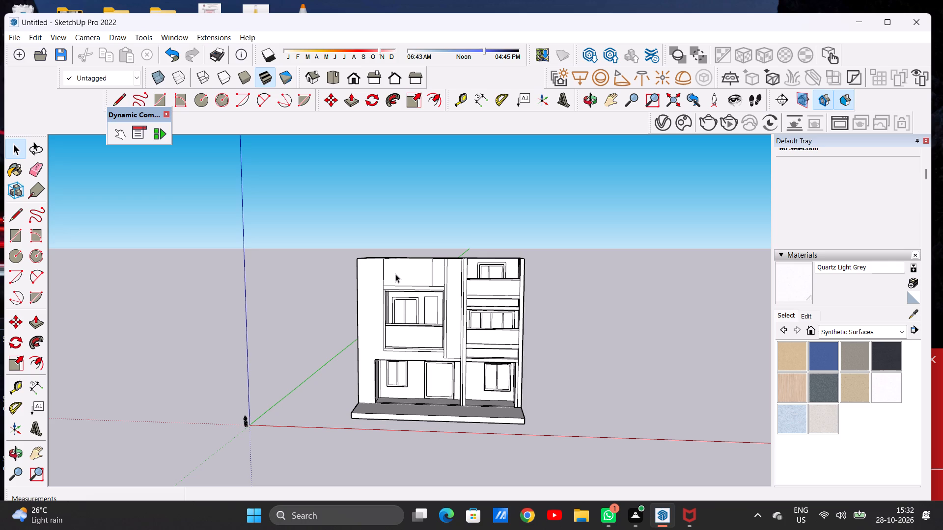
scroll(434, 274, "up", 8)
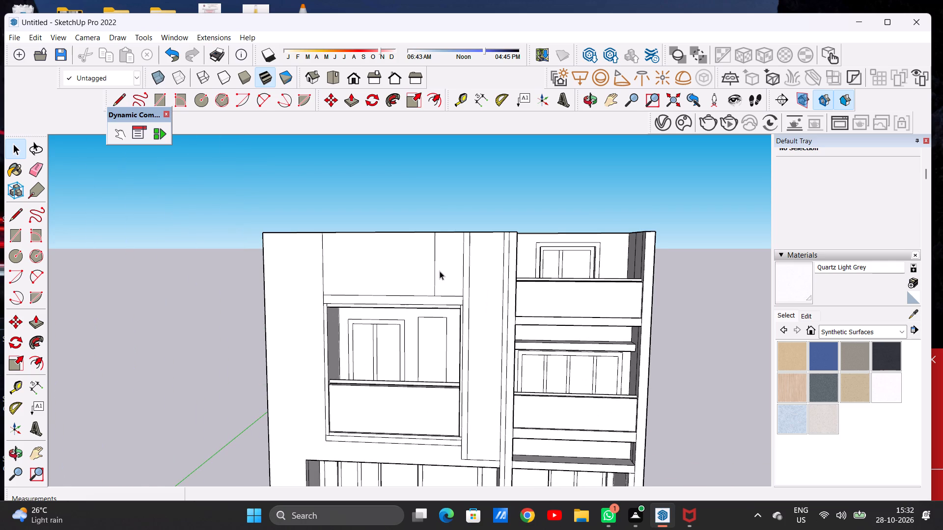
scroll(417, 273, "down", 7)
scroll(445, 266, "up", 10)
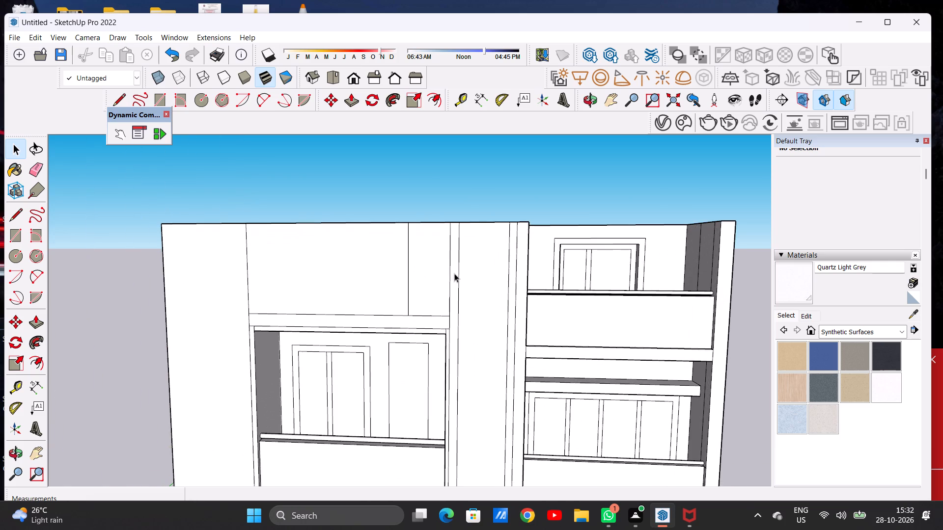
scroll(463, 276, "down", 3)
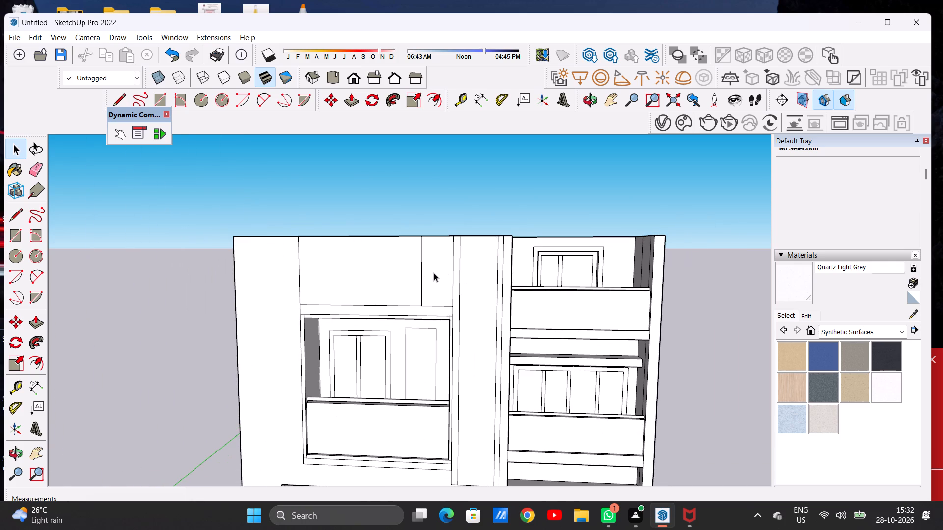
scroll(466, 283, "down", 5)
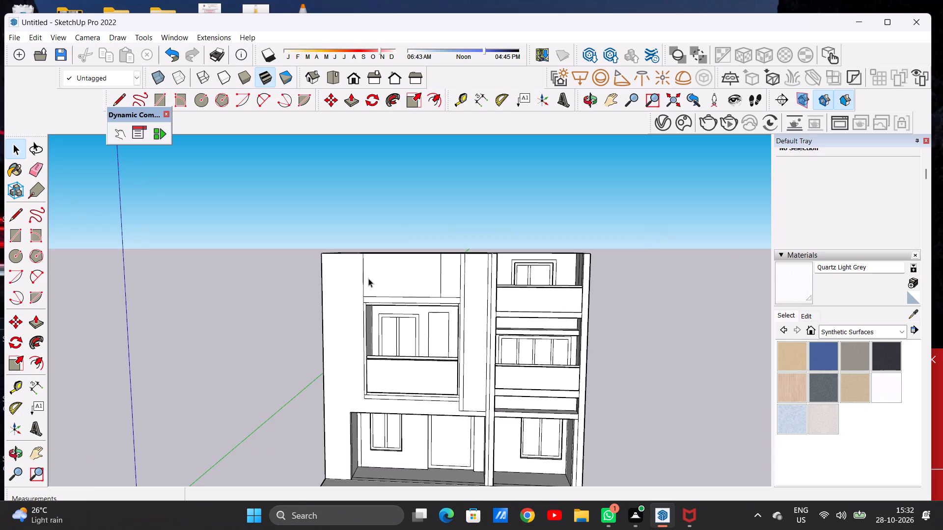
Erase the vertical seam line between the outer wall and the filled-in block above the middle-floor balcony.
scroll(368, 278, "down", 1)
scroll(367, 278, "up", 5)
scroll(444, 281, "down", 3)
scroll(452, 281, "up", 1)
scroll(453, 281, "down", 4)
scroll(403, 278, "up", 6)
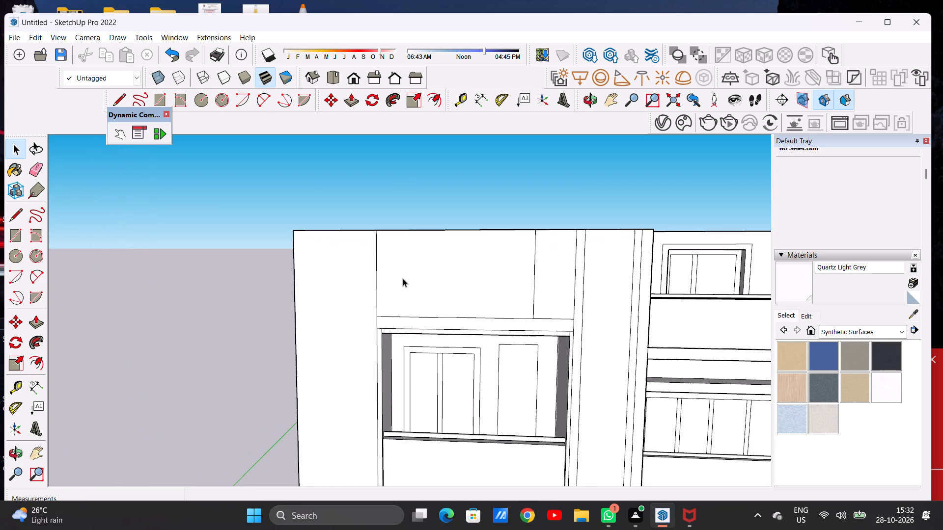
scroll(362, 280, "down", 2)
scroll(370, 276, "up", 4)
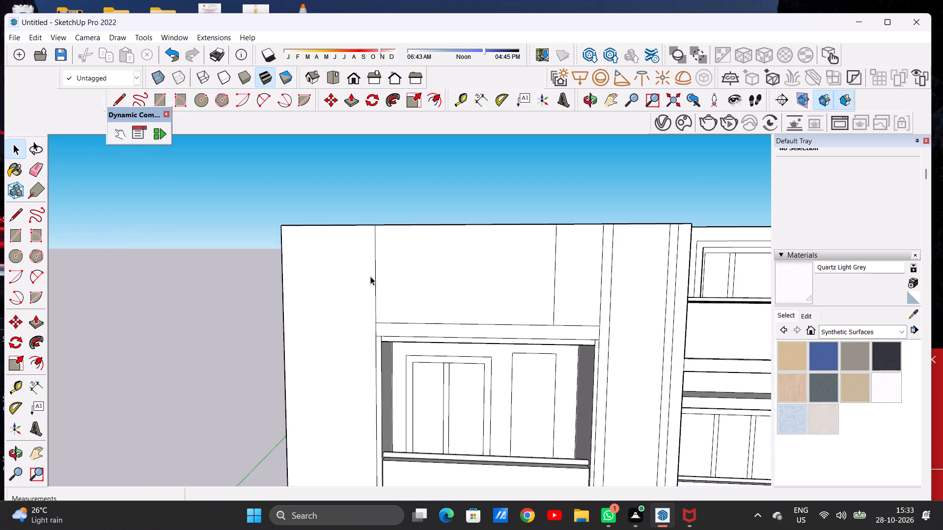
key("e")
left_click_drag(377, 277, 379, 279)
left_click_drag(379, 279, 367, 282)
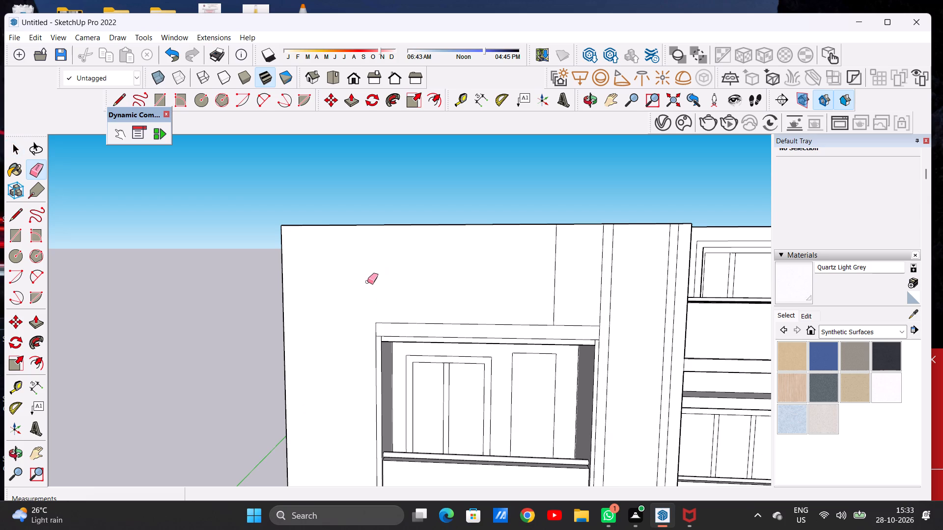
key("space")
scroll(450, 285, "down", 4)
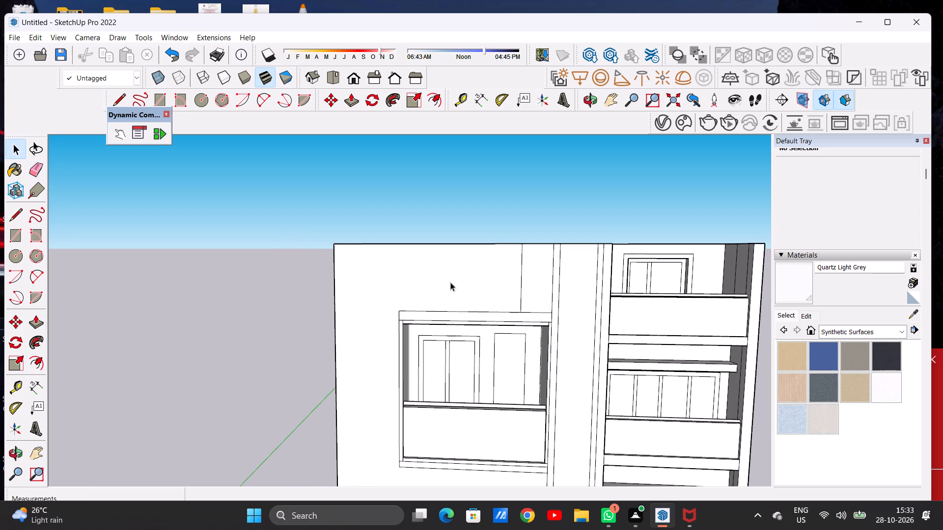
scroll(526, 302, "up", 5)
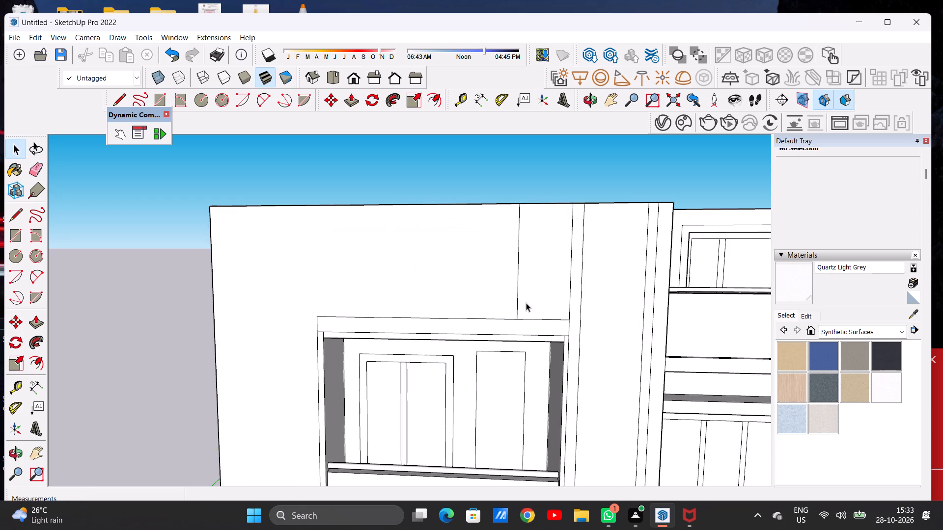
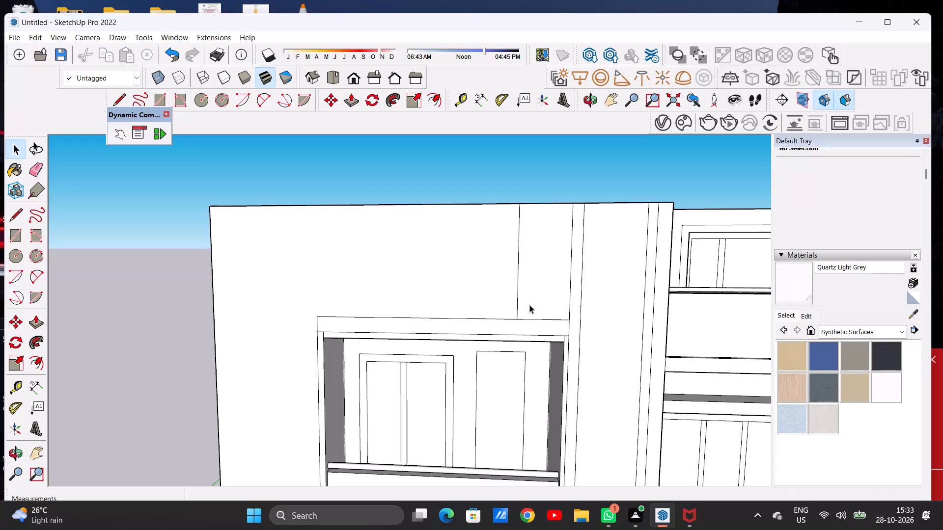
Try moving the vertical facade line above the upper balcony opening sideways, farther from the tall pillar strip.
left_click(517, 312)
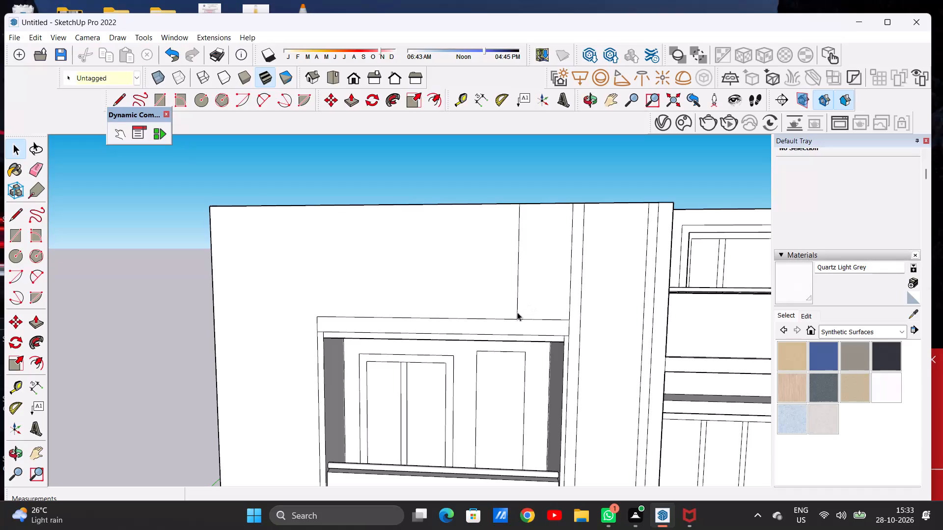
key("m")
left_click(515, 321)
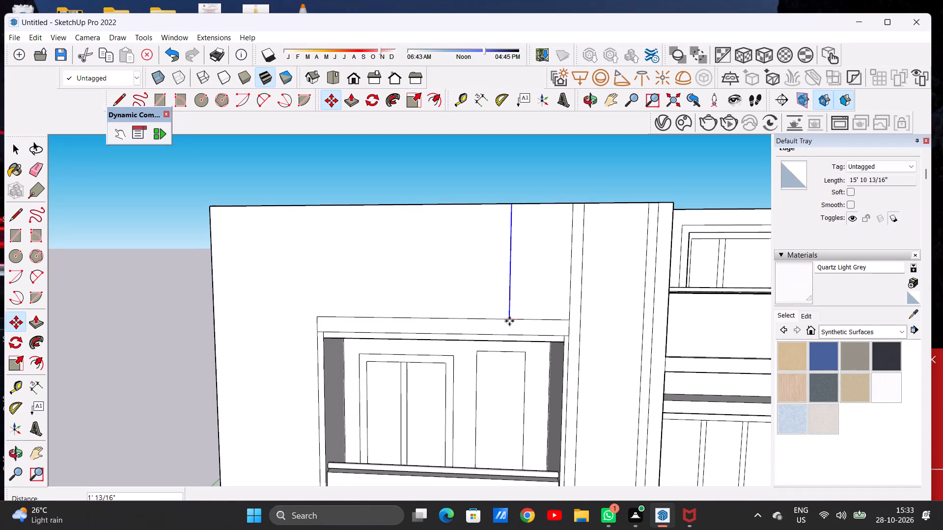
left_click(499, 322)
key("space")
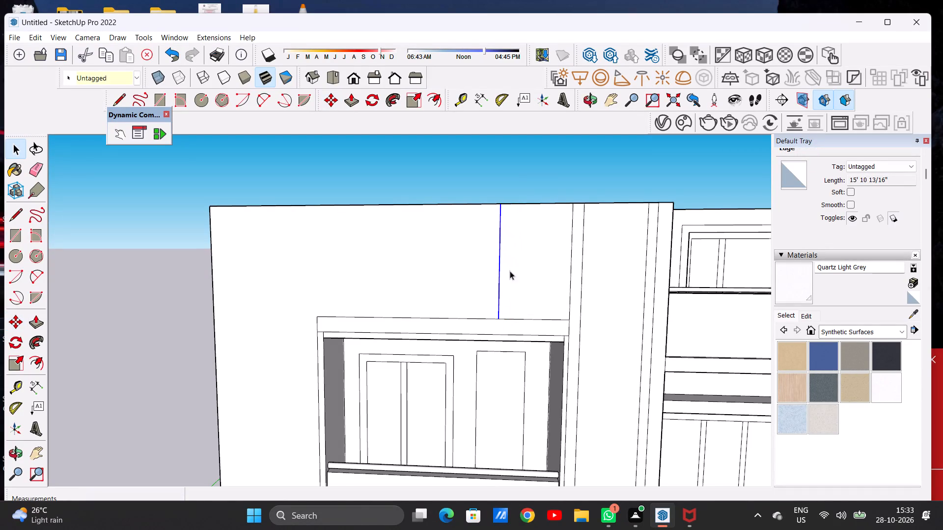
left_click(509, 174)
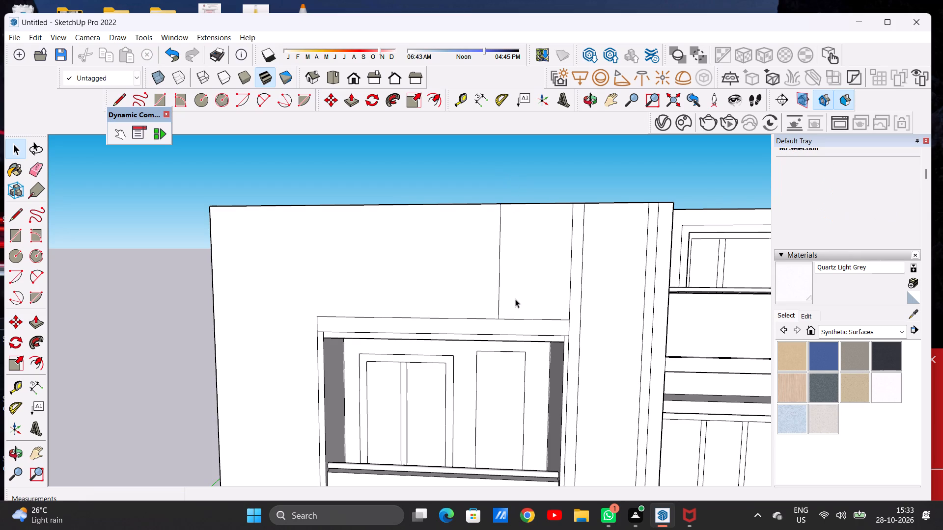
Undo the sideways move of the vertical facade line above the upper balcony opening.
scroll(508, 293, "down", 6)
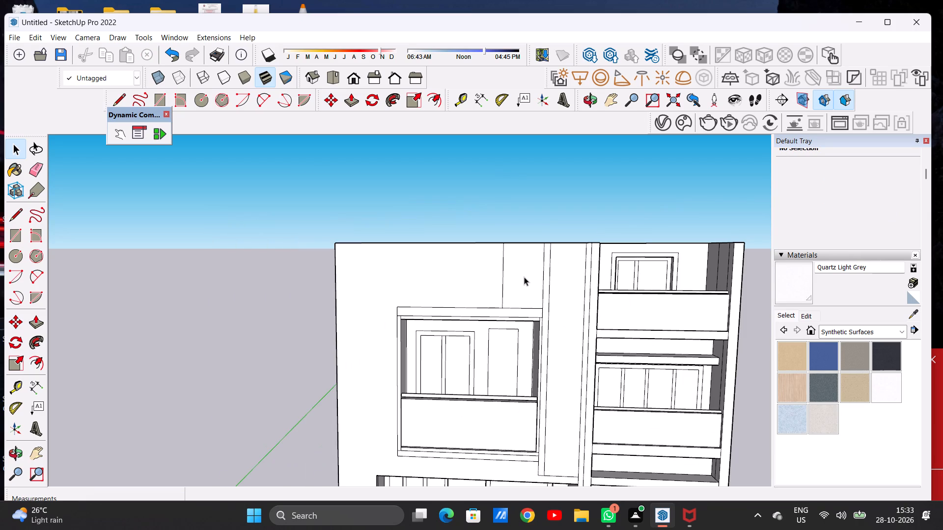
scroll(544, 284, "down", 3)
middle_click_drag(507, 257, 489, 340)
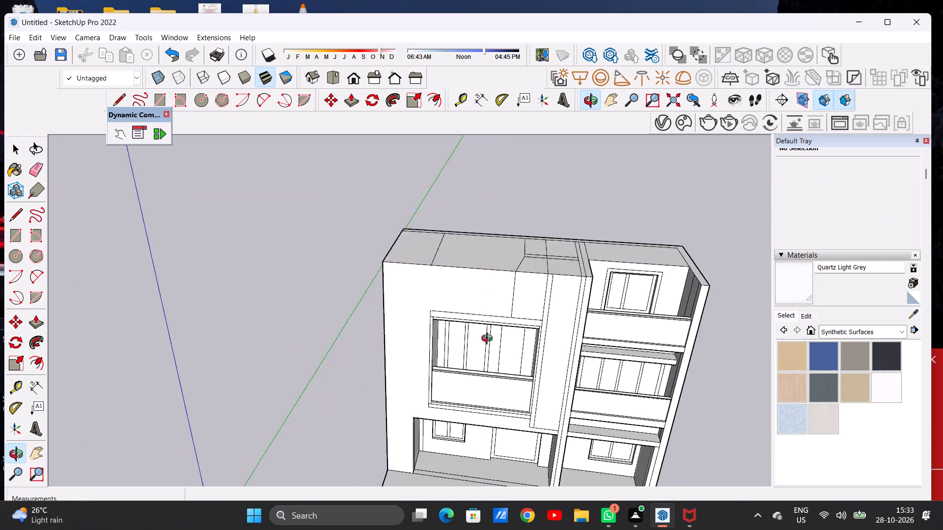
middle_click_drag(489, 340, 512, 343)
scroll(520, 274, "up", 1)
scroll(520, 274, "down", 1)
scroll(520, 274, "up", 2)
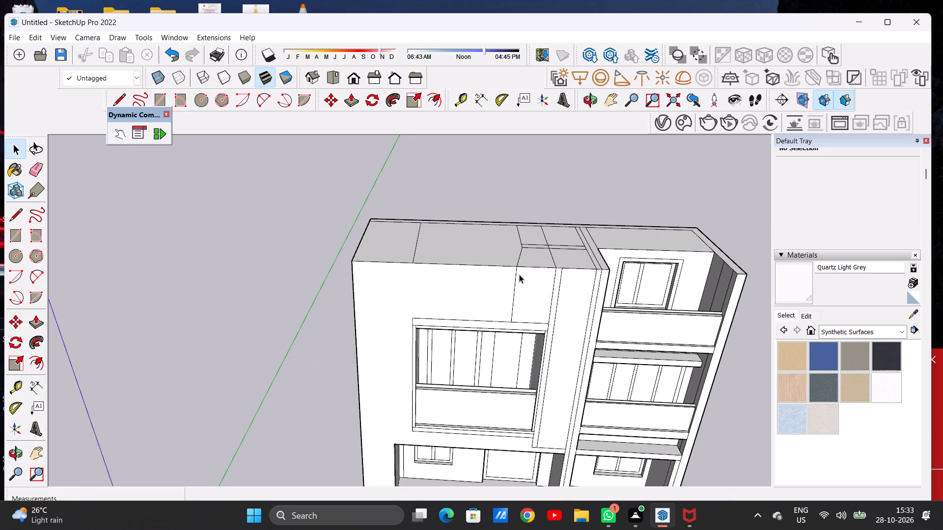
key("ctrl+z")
Erase the vertical line between the facade's top edge and the upper balcony opening's frame.
scroll(492, 264, "down", 5)
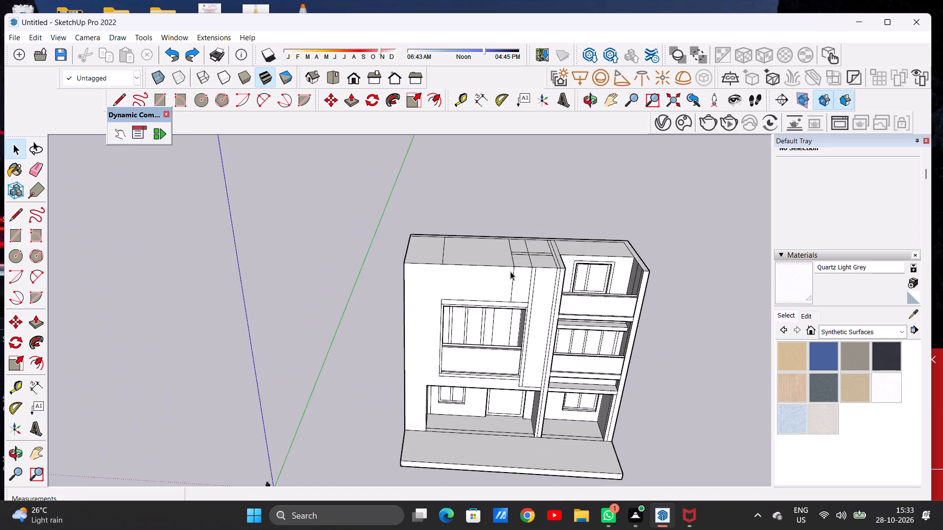
middle_click_drag(536, 282, 536, 228)
scroll(516, 266, "up", 7)
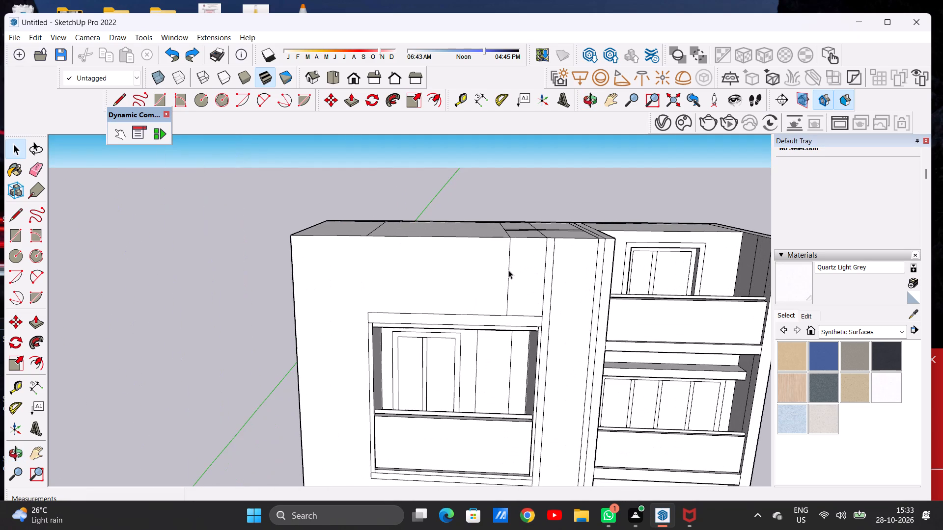
key("e")
left_click(508, 264)
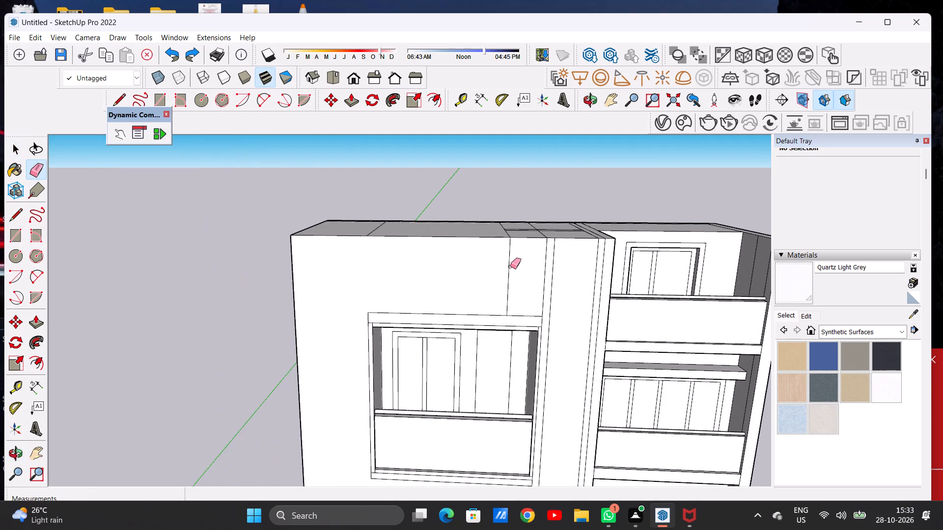
Draw a 15' 10 13/16" vertical line from the facade's top edge down to the upper balcony opening's frame.
key("l")
middle_click_drag(493, 303, 492, 259)
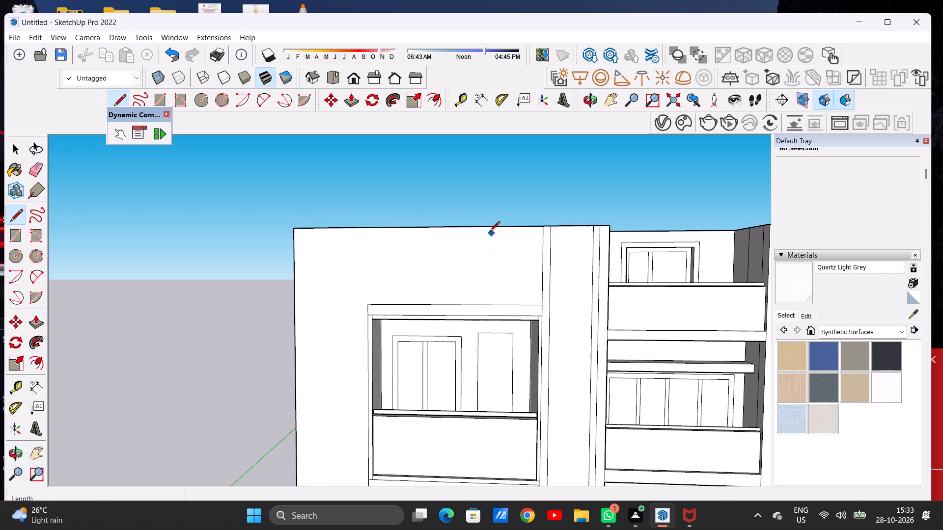
left_click(482, 229)
left_click(483, 303)
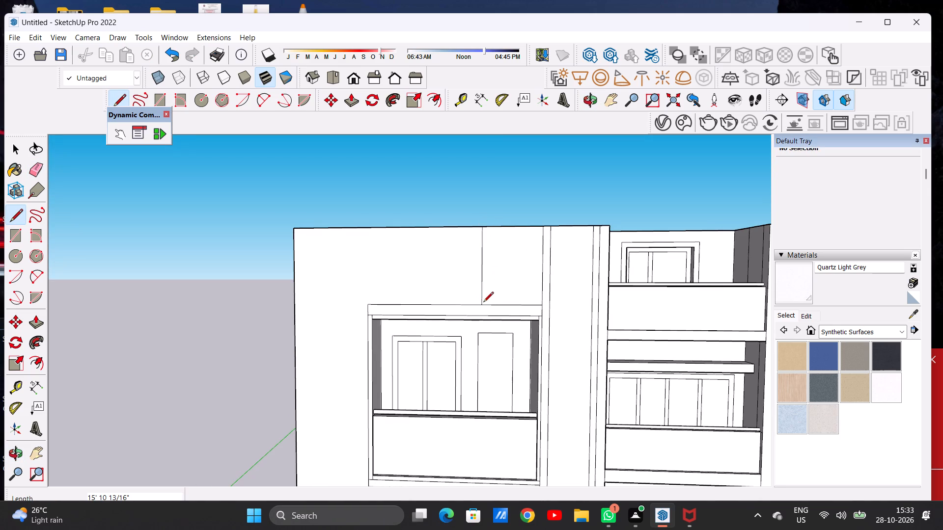
key("space")
Draw a line about 30' 8 3/4" long across the roof, from the new vertical line's top to the rear inner edge.
scroll(464, 286, "down", 2)
scroll(464, 286, "up", 1)
scroll(464, 286, "down", 4)
middle_click_drag(437, 278, 453, 322)
scroll(453, 258, "up", 2)
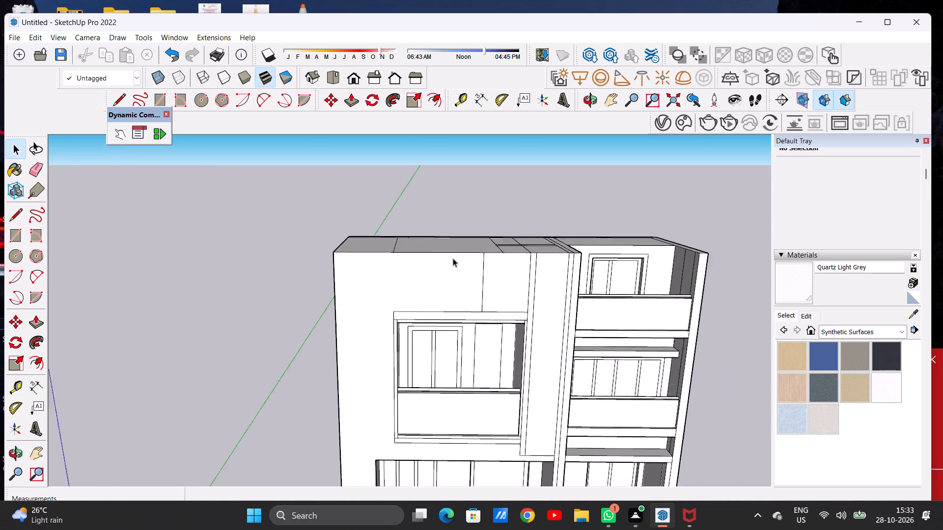
scroll(453, 258, "up", 1)
scroll(426, 269, "down", 1)
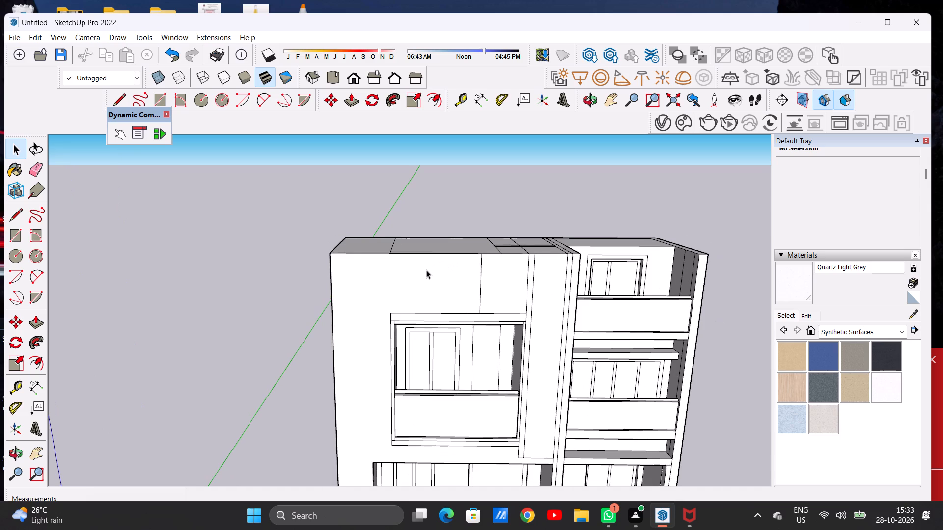
scroll(427, 270, "down", 4)
middle_click_drag(488, 248, 307, 318)
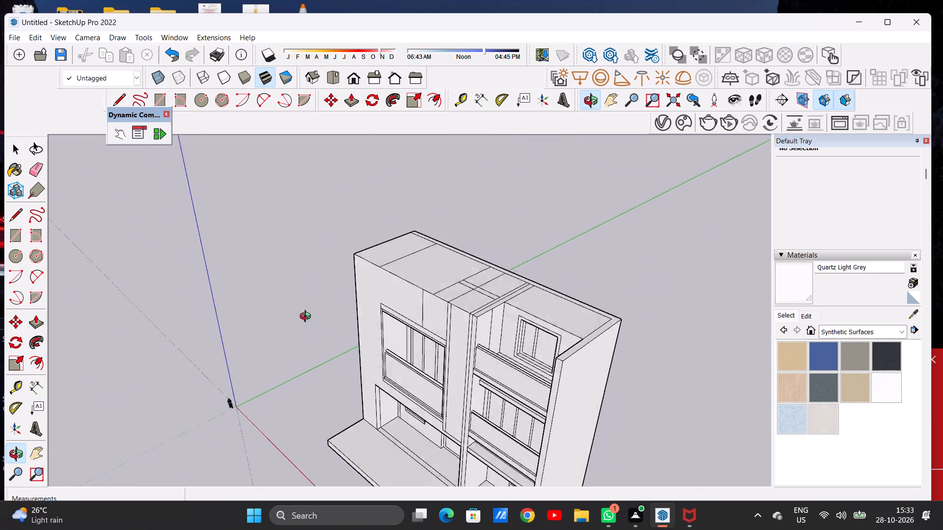
middle_click_drag(307, 318, 299, 333)
scroll(436, 297, "up", 7)
key("l")
scroll(431, 291, "up", 4)
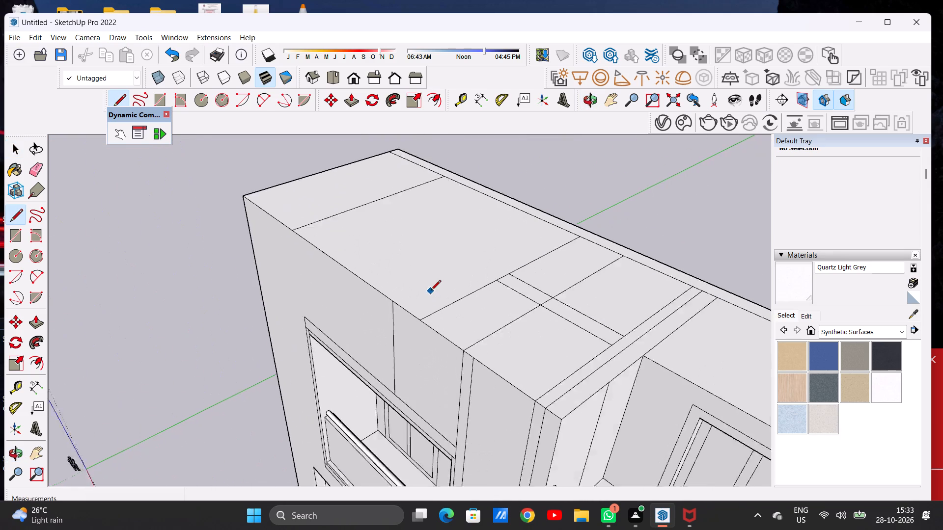
scroll(431, 291, "up", 2)
left_click(378, 307)
scroll(478, 278, "down", 7)
scroll(525, 222, "up", 6)
left_click(551, 246)
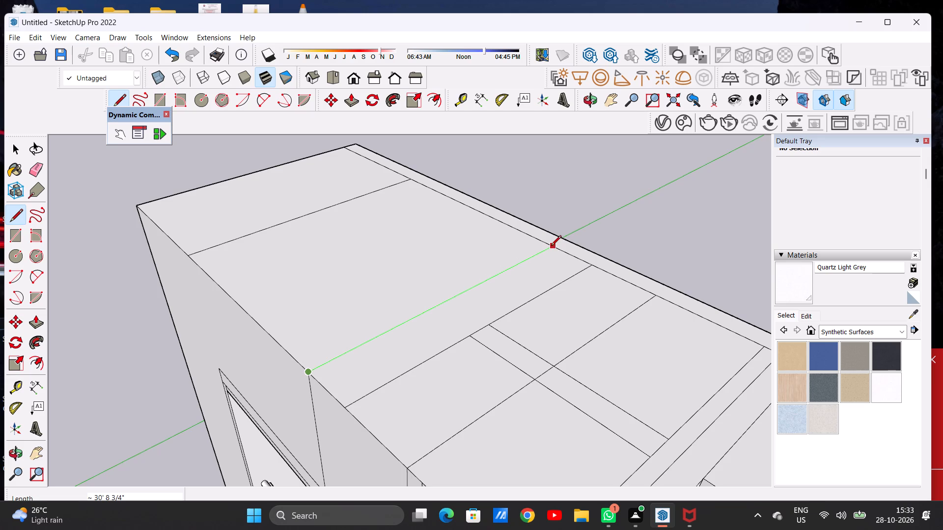
key("space")
Erase the old roof division line beside the new one and the short cross-line segments joining it to the next division.
type("E")
left_click_drag(542, 289, 540, 318)
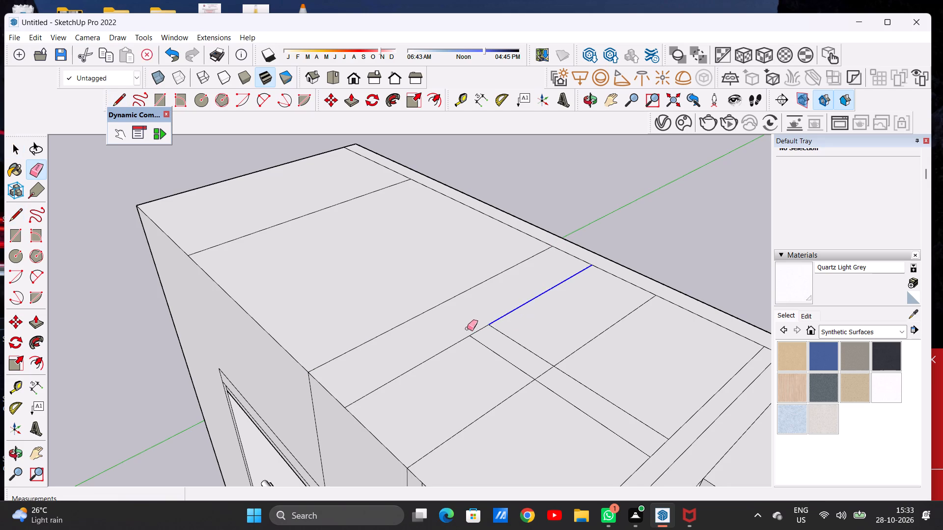
left_click_drag(467, 332, 477, 351)
left_click_drag(512, 333, 483, 359)
left_click_drag(483, 329, 484, 333)
key("space")
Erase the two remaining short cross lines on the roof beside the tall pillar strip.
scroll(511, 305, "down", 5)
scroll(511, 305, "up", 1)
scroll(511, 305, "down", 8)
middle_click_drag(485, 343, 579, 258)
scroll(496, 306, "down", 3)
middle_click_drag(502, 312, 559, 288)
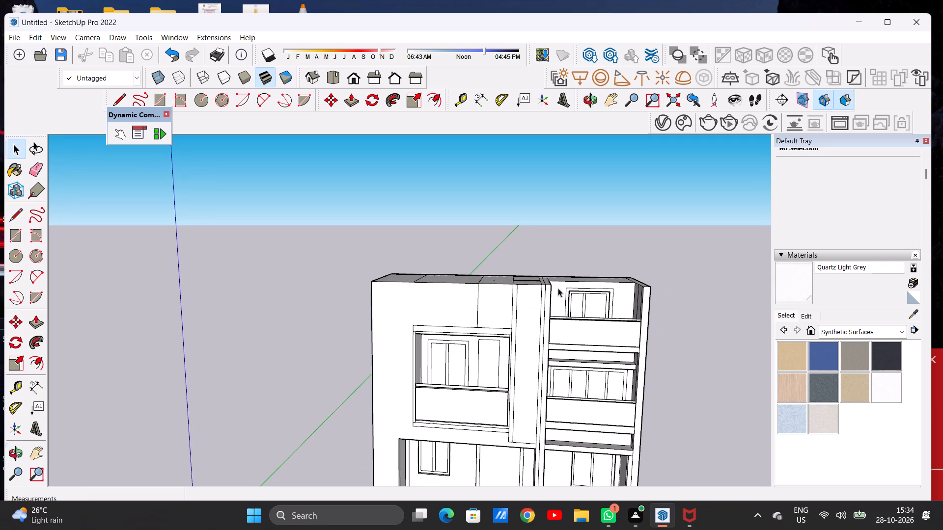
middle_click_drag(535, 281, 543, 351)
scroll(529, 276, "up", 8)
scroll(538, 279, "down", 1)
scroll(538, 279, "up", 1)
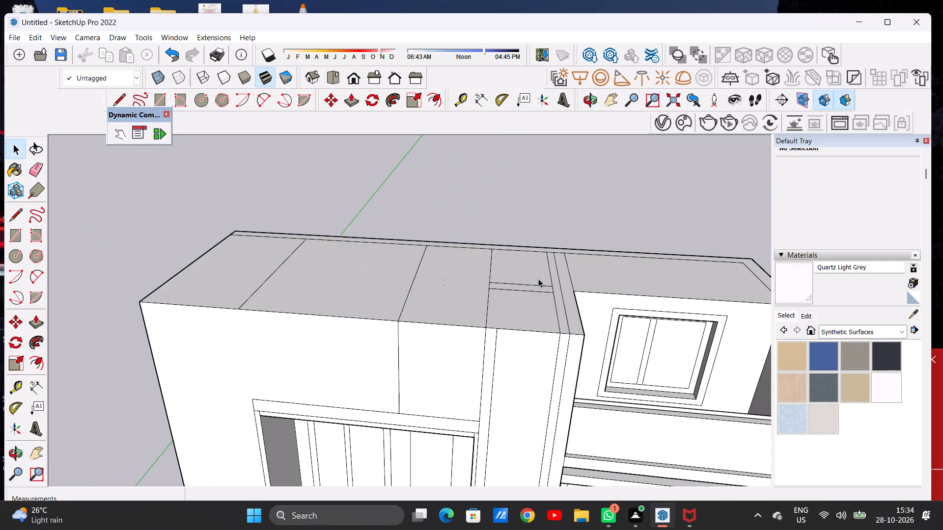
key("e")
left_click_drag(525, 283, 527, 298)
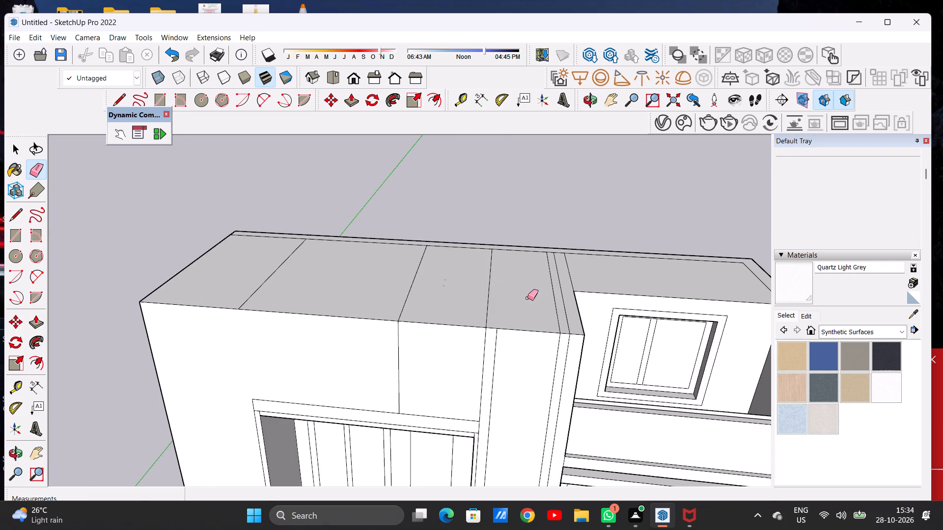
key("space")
Examine the front elevation and roof divisions of the building from several angles.
scroll(472, 289, "down", 8)
middle_click_drag(489, 343, 499, 286)
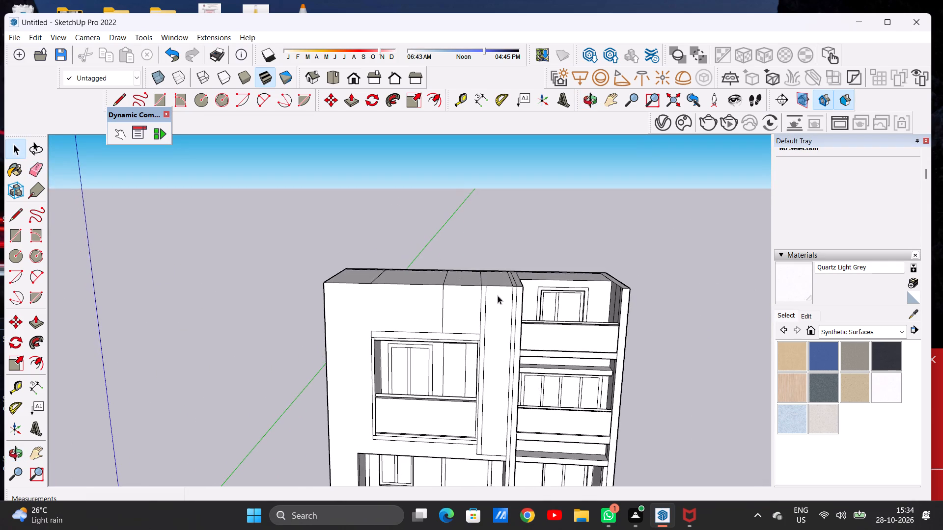
middle_click_drag(487, 342, 491, 287)
scroll(494, 310, "down", 7)
middle_click_drag(467, 329, 484, 335)
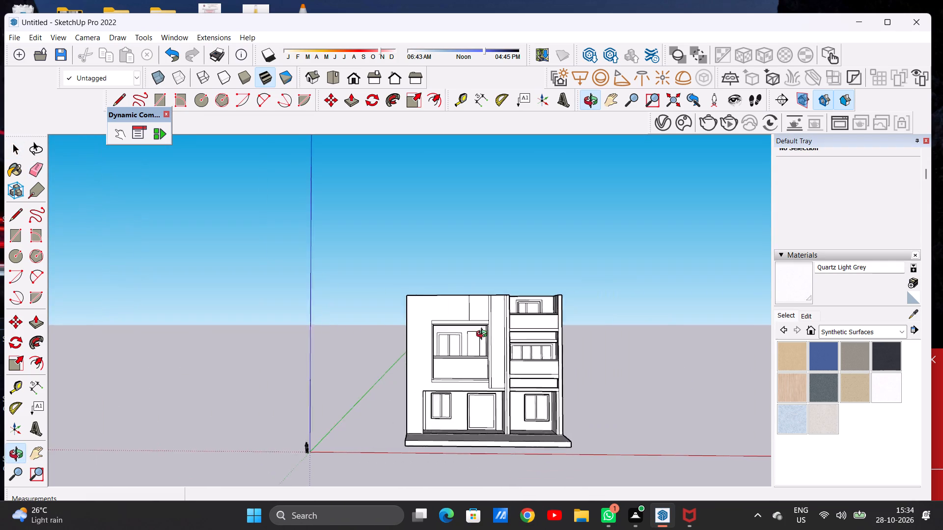
middle_click_drag(484, 335, 484, 336)
scroll(481, 335, "down", 5)
scroll(456, 320, "up", 9)
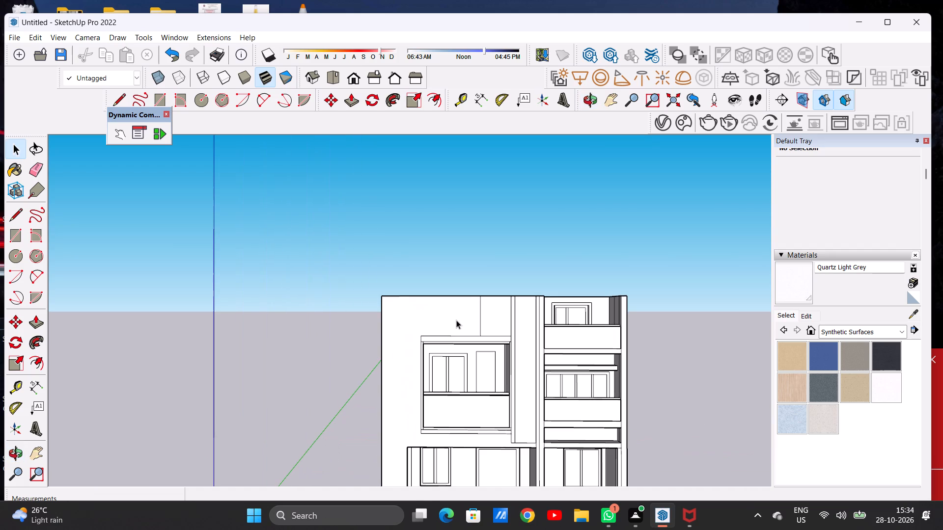
scroll(411, 315, "down", 12)
scroll(430, 330, "up", 8)
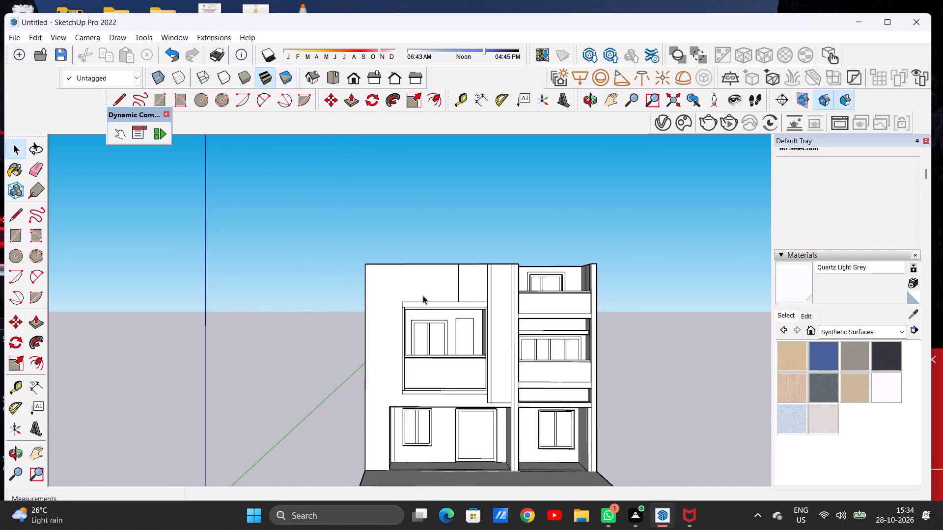
middle_click_drag(411, 279, 409, 287)
scroll(366, 307, "down", 8)
scroll(391, 303, "up", 7)
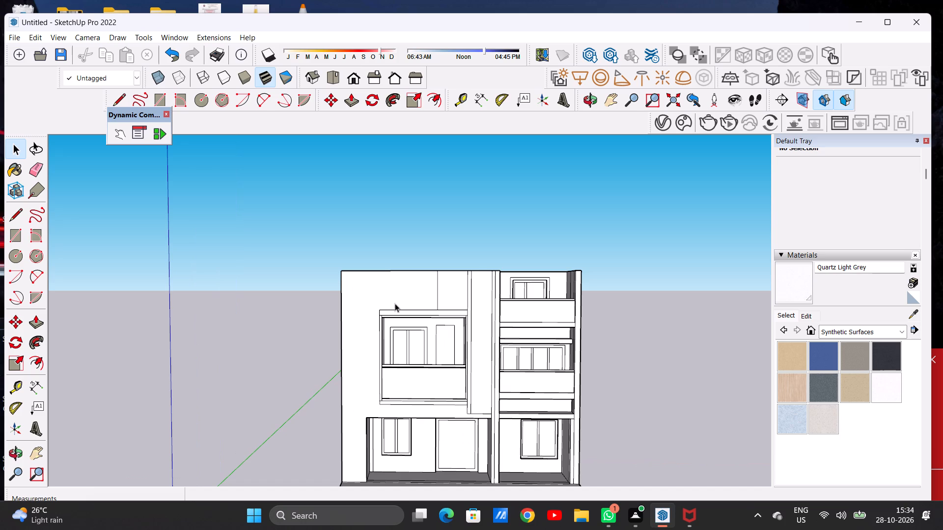
scroll(395, 303, "down", 8)
scroll(371, 299, "up", 10)
middle_click_drag(387, 301, 396, 316)
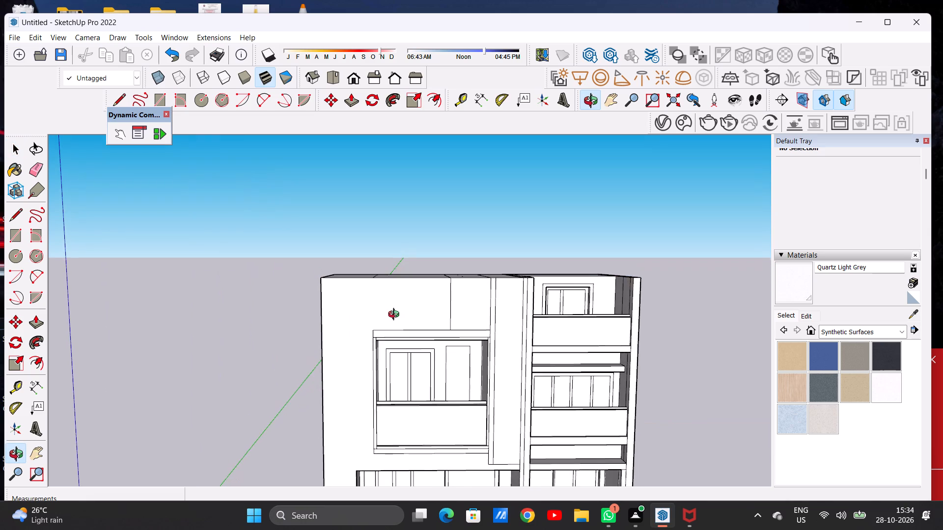
middle_click_drag(396, 316, 391, 314)
scroll(362, 309, "down", 4)
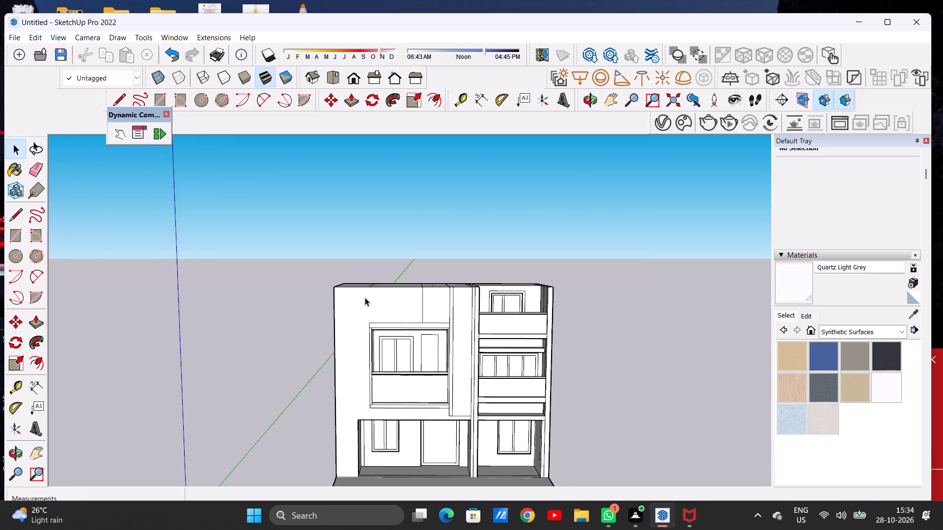
scroll(365, 297, "down", 9)
scroll(373, 325, "up", 15)
middle_click_drag(373, 251, 380, 298)
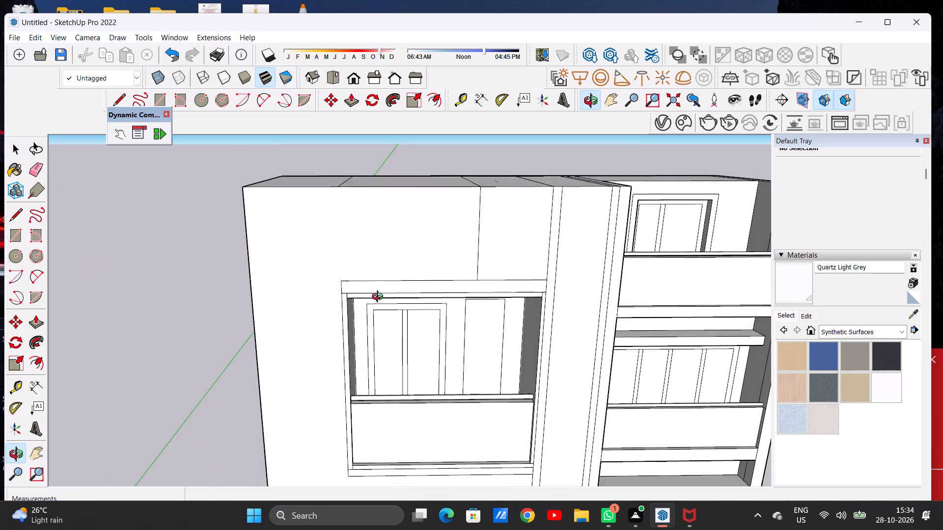
middle_click_drag(380, 298, 380, 299)
scroll(377, 286, "down", 6)
middle_click_drag(382, 245, 384, 308)
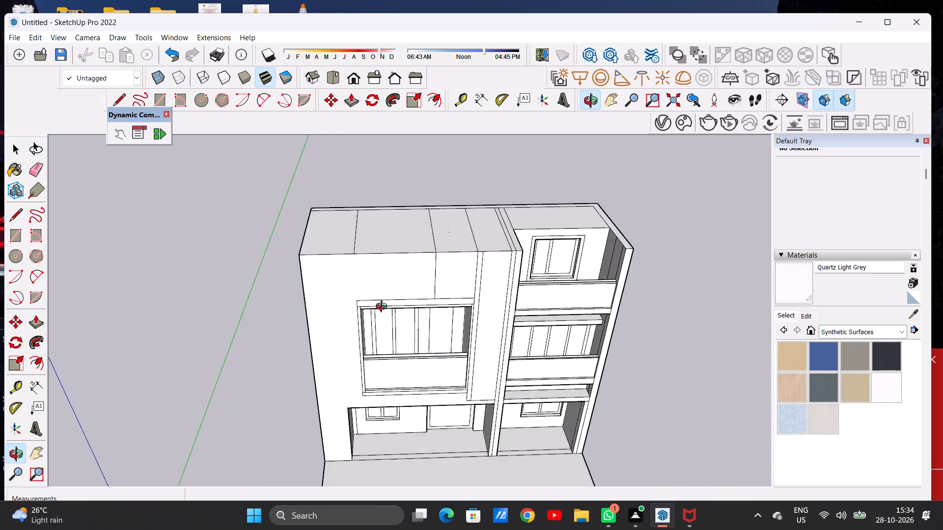
middle_click_drag(384, 308, 380, 231)
scroll(339, 231, "down", 6)
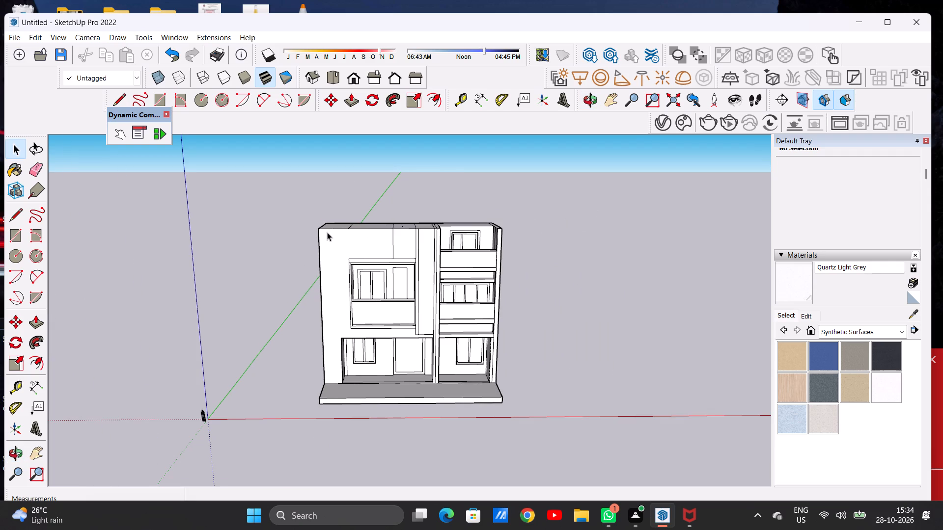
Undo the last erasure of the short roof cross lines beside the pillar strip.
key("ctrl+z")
Inspect the roof divisions and how they line up with the facade lines below.
middle_click_drag(367, 223, 365, 301, "ctrl")
scroll(365, 247, "up", 1, "ctrl")
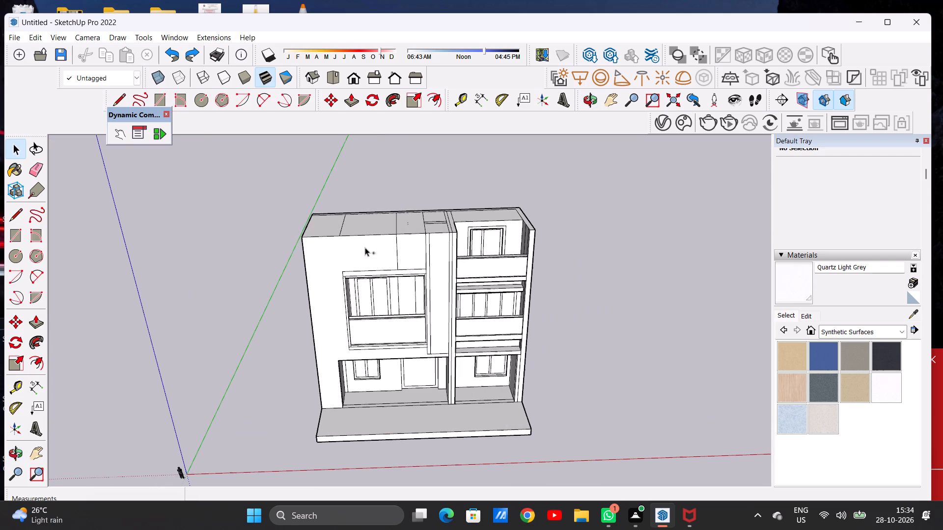
scroll(365, 247, "up", 1, "ctrl")
middle_click_drag(406, 244, 379, 260)
middle_click_drag(433, 236, 454, 278)
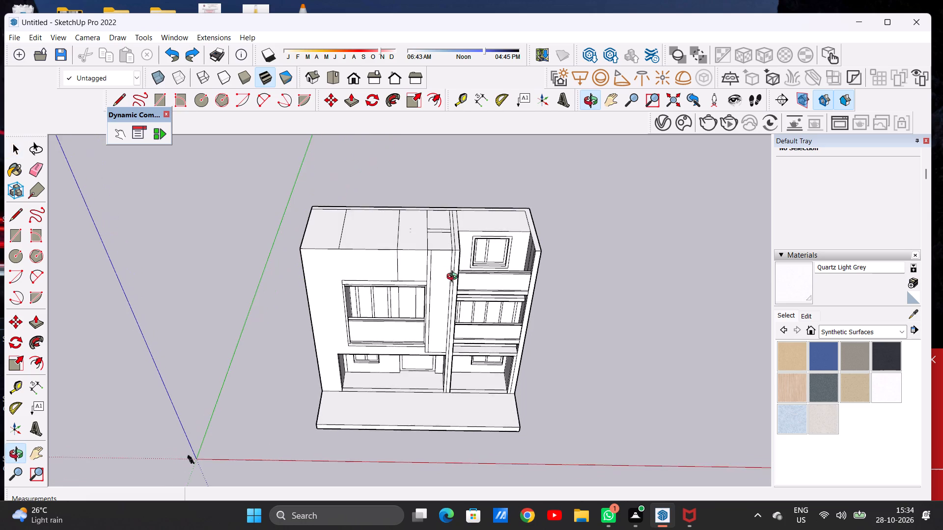
middle_click_drag(454, 278, 457, 276)
scroll(488, 242, "down", 5)
middle_click_drag(441, 256, 428, 263)
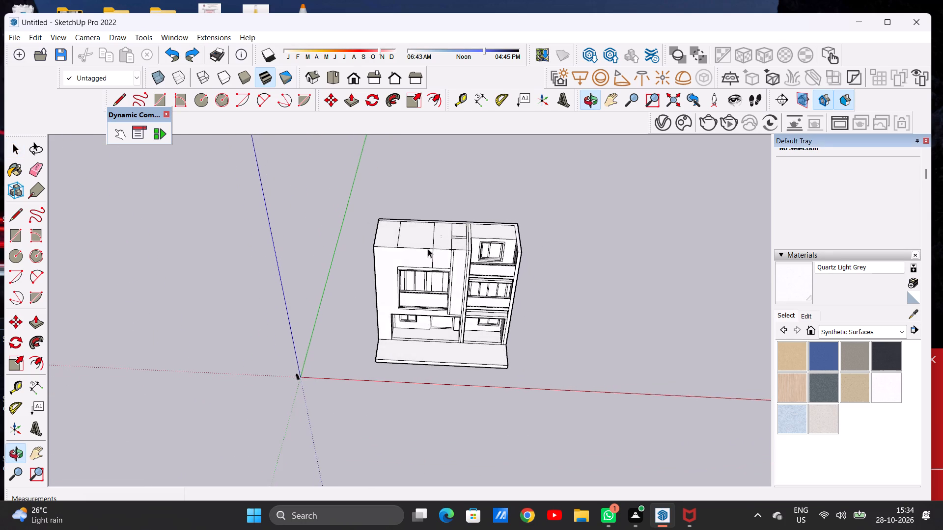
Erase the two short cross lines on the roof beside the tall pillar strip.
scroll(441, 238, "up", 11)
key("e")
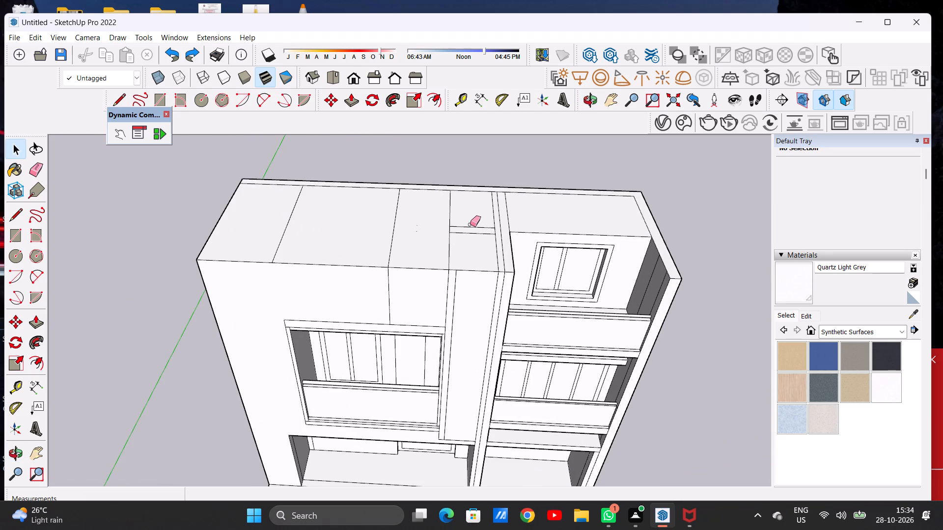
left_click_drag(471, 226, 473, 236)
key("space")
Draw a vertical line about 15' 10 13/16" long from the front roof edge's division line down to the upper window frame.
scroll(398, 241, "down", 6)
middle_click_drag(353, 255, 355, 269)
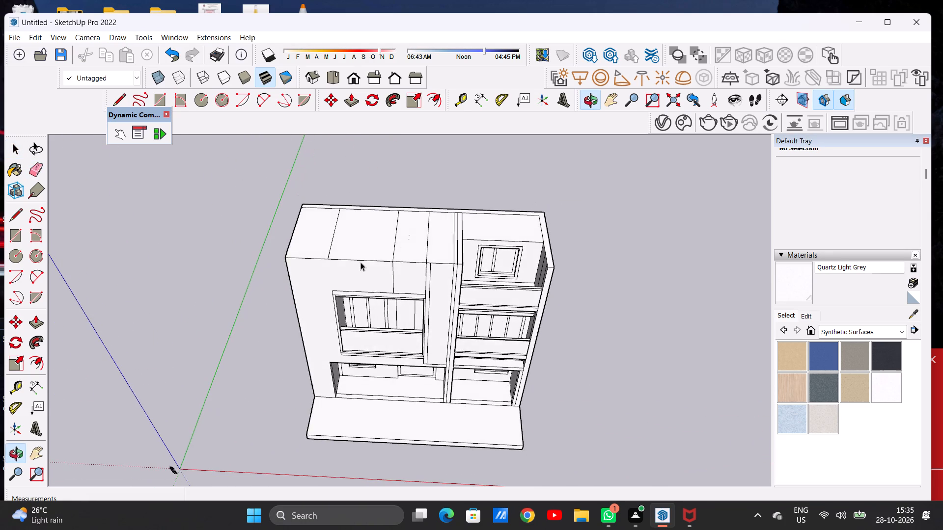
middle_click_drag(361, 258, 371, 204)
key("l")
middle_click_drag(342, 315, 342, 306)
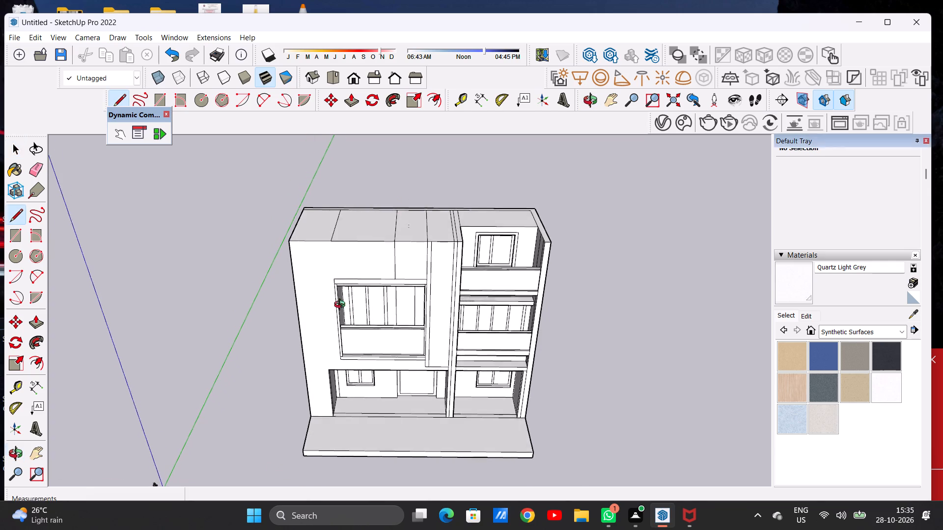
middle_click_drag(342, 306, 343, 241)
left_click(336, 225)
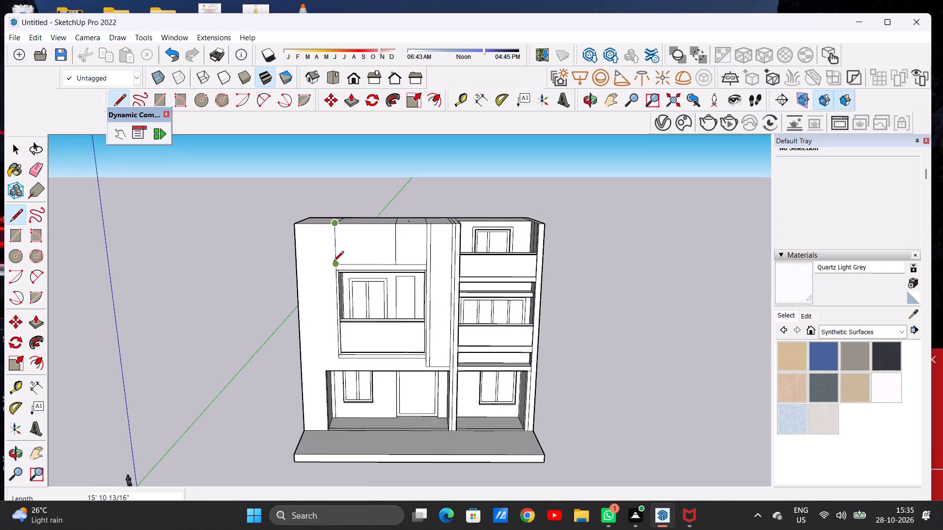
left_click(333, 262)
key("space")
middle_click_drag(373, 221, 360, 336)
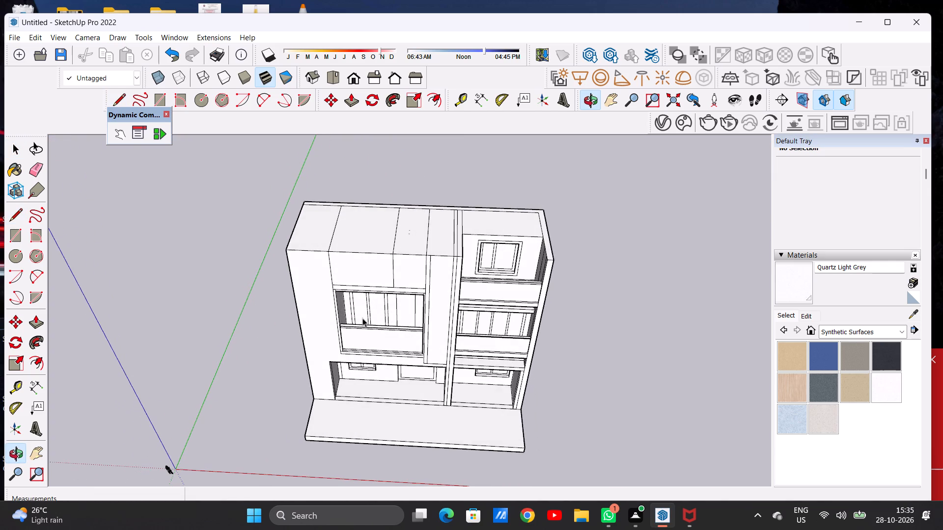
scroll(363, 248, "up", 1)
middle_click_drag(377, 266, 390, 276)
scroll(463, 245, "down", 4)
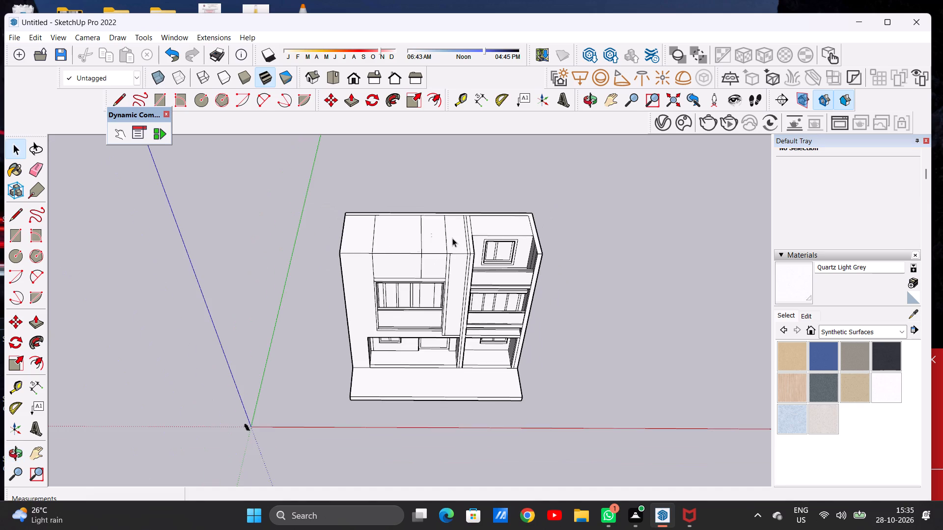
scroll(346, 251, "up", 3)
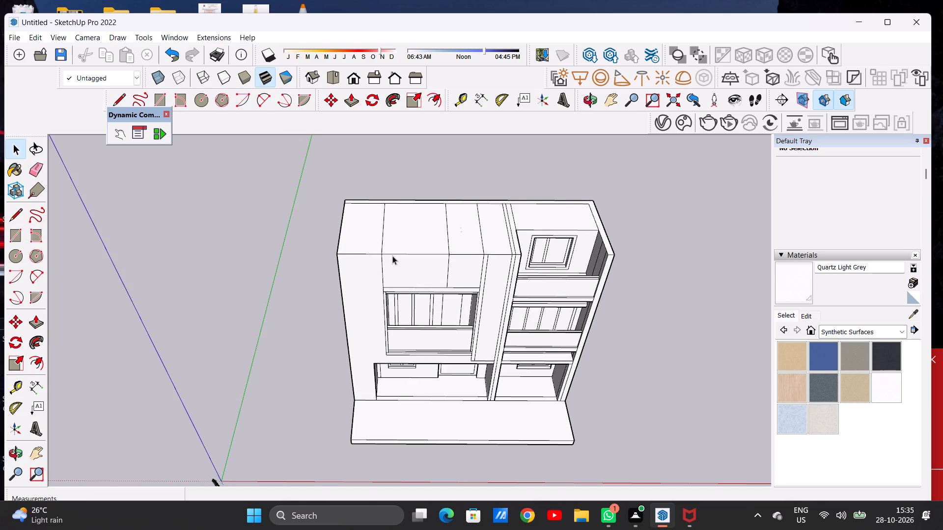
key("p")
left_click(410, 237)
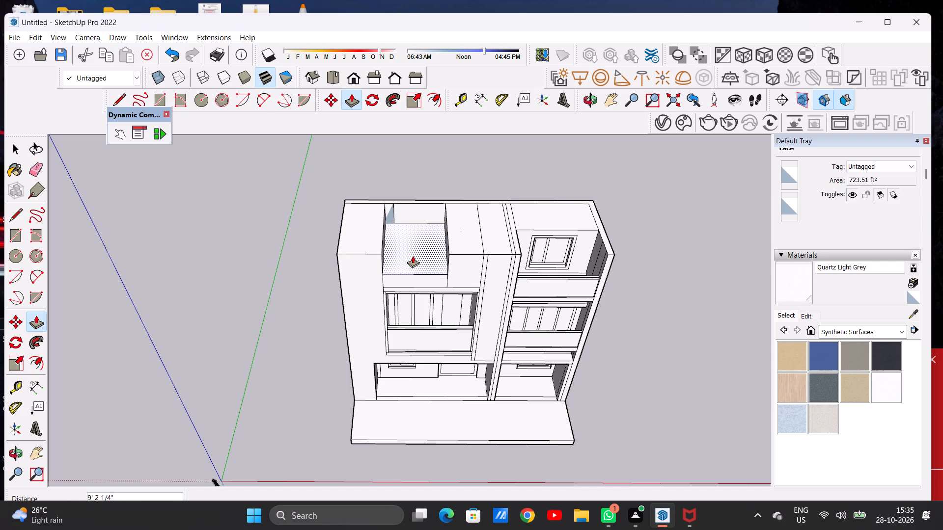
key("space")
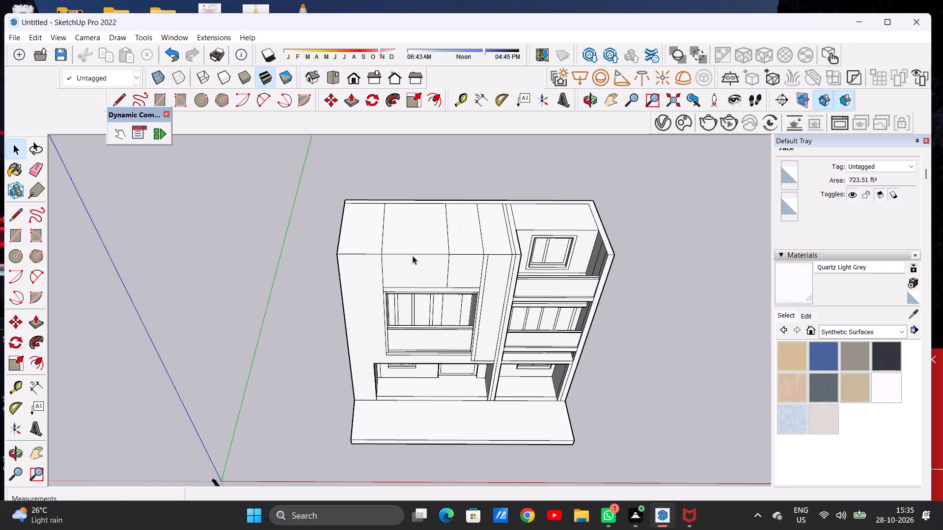
Examine the roof panels and the facade lines above the upper window from several angles.
scroll(368, 275, "down", 5)
middle_click_drag(406, 283, 409, 208)
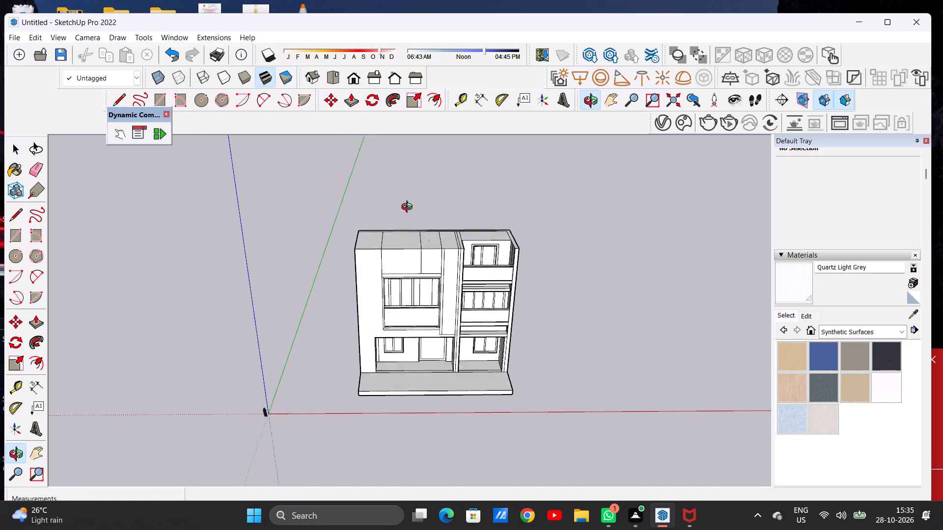
middle_click_drag(409, 208, 409, 207)
scroll(410, 230, "up", 5)
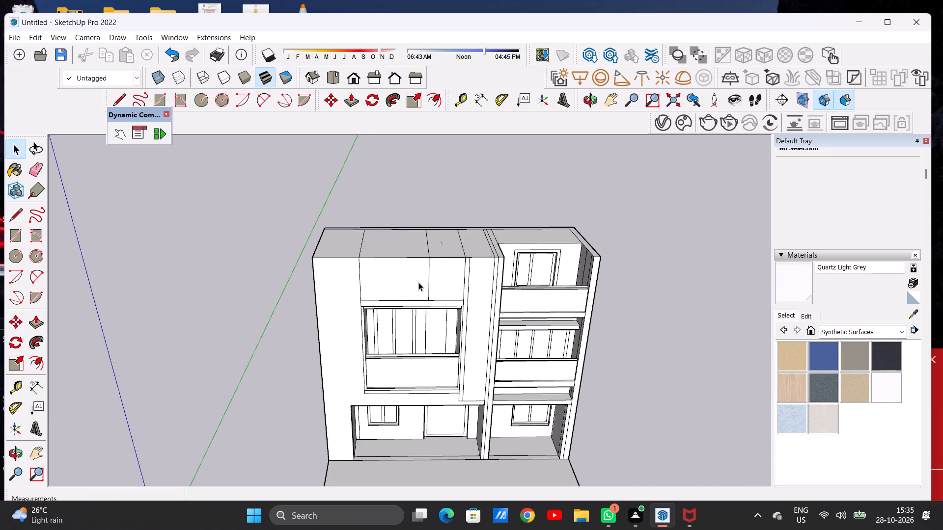
scroll(420, 291, "down", 6)
middle_click_drag(439, 280, 384, 261)
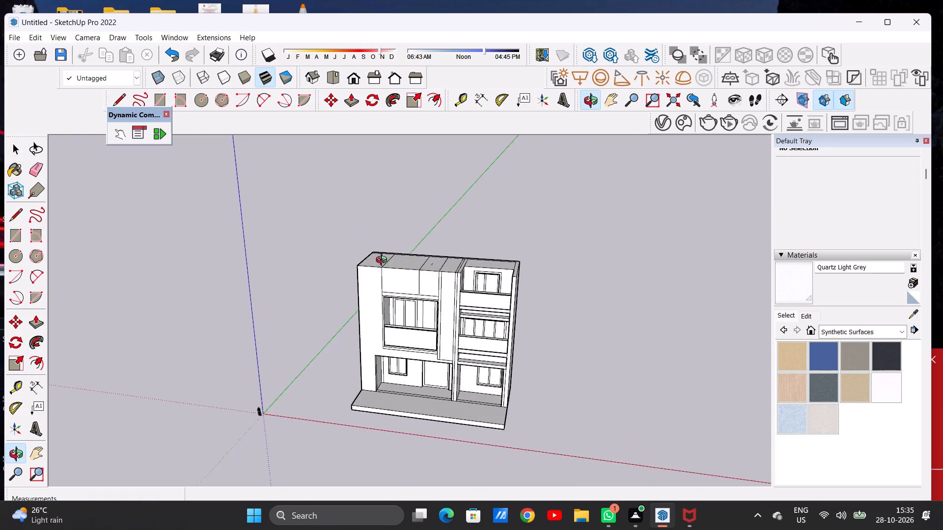
middle_click_drag(384, 261, 433, 299)
scroll(416, 278, "up", 1)
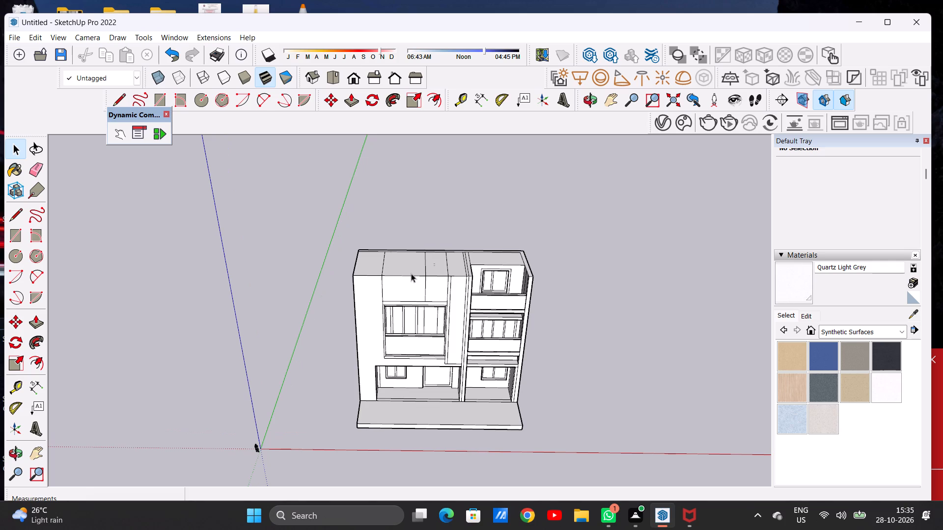
scroll(387, 290, "down", 3)
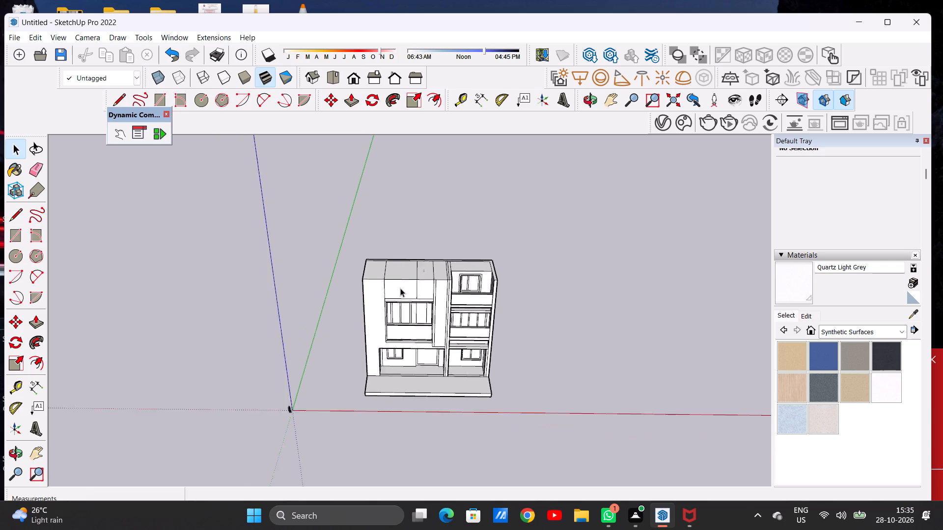
scroll(400, 288, "down", 1)
scroll(400, 288, "up", 1)
middle_click_drag(431, 260, 314, 257)
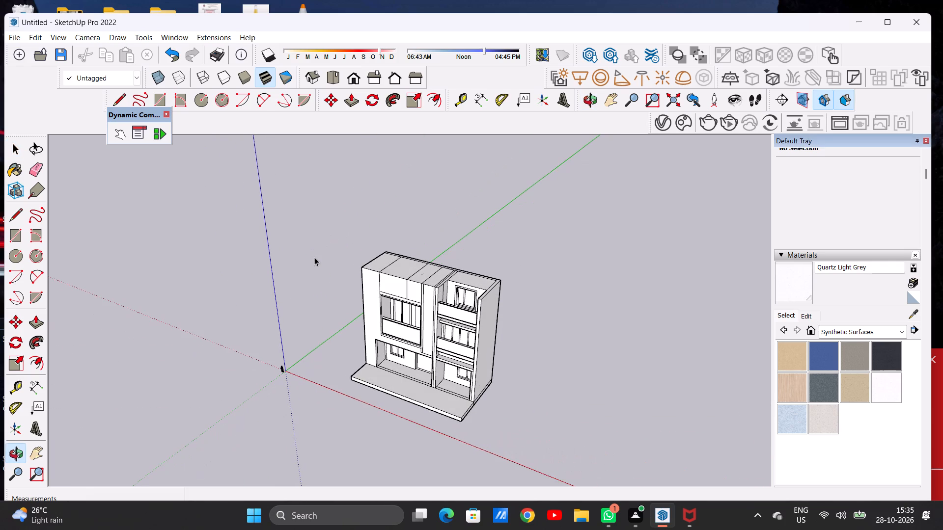
scroll(388, 277, "up", 5)
middle_click_drag(375, 284, 509, 224)
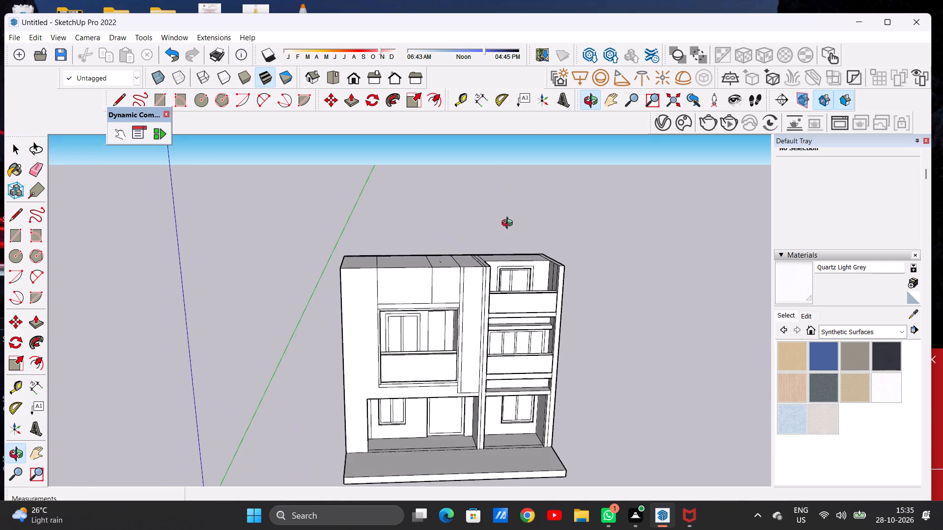
middle_click_drag(509, 224, 466, 230)
scroll(378, 263, "down", 4)
middle_click_drag(399, 280, 400, 255)
scroll(409, 262, "up", 5)
middle_click_drag(409, 268, 359, 326)
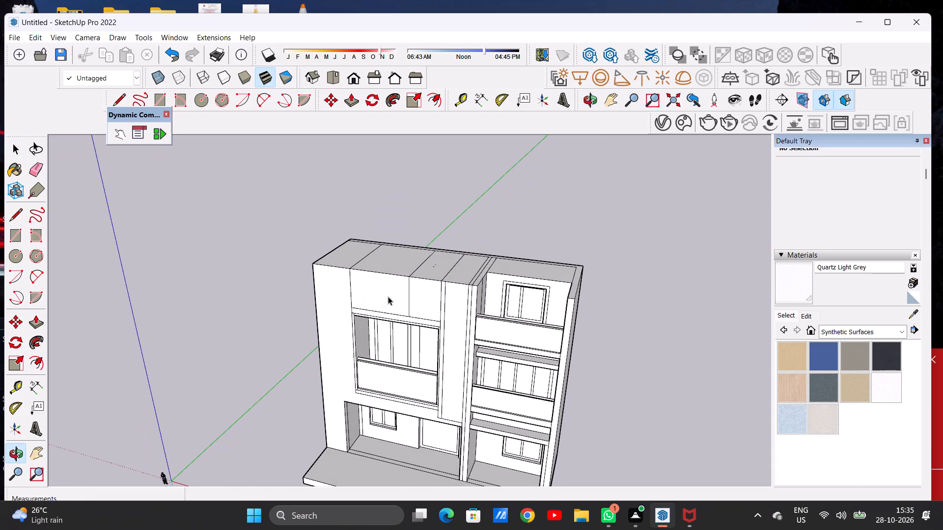
scroll(401, 282, "up", 4)
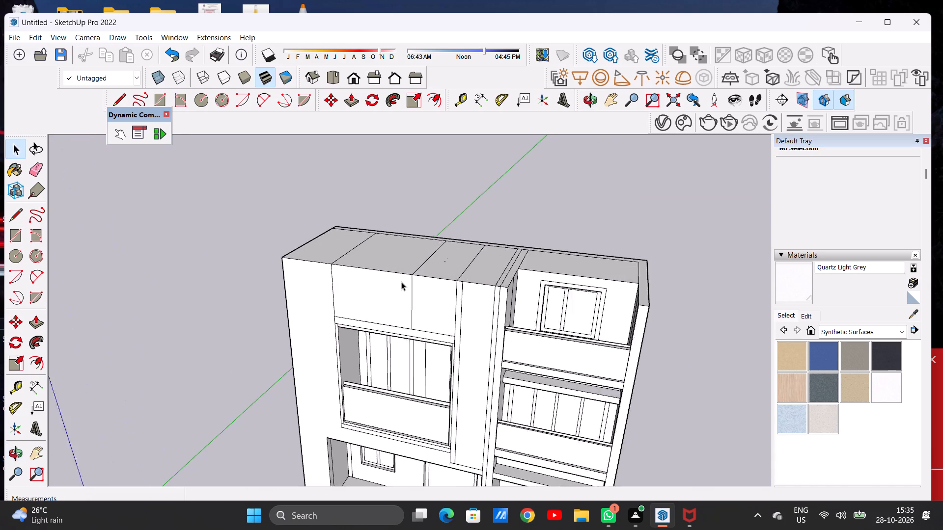
scroll(401, 282, "up", 4)
scroll(405, 280, "down", 8)
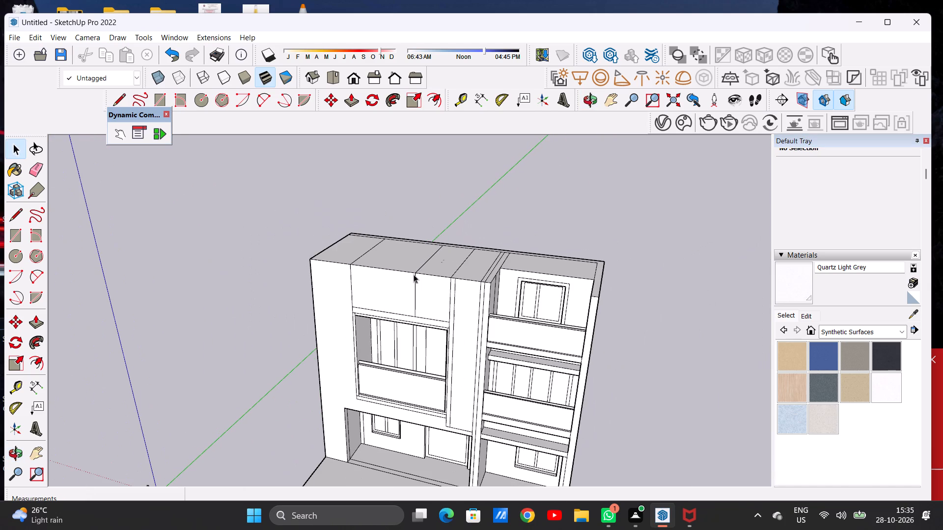
middle_click_drag(383, 260, 456, 344)
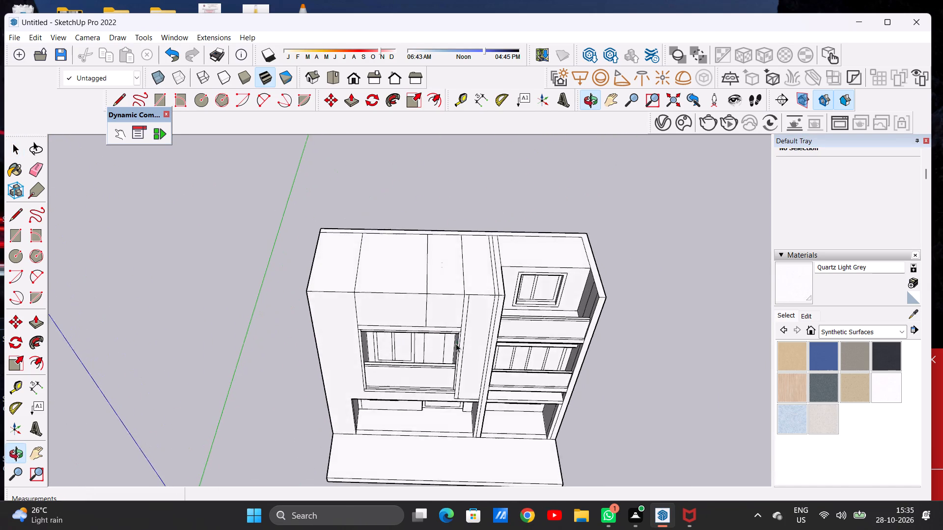
scroll(363, 288, "up", 7)
scroll(364, 283, "down", 5)
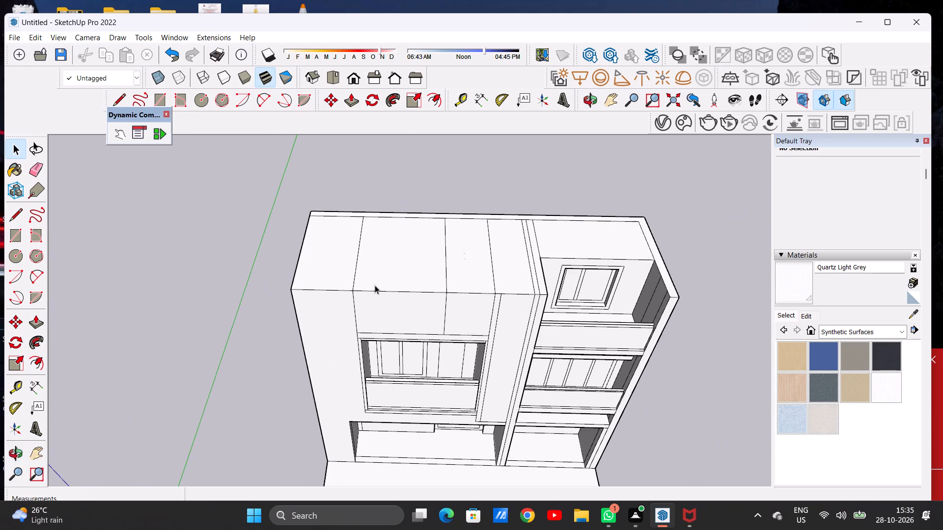
scroll(375, 285, "down", 1)
middle_click_drag(387, 295, 382, 278)
Undo the recent roof and facade edits back to the open rooftop recess above the upper window.
key("ctrl+z")
key("ctrl+z")
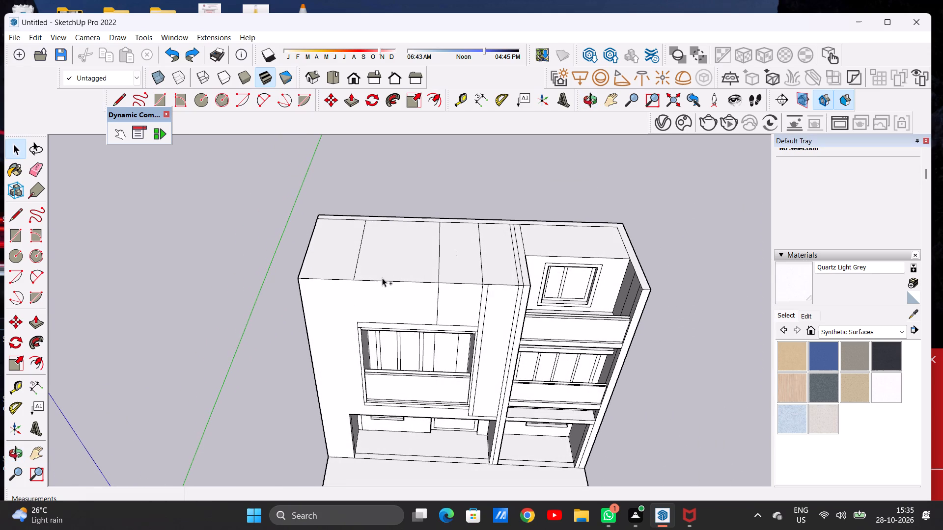
key("ctrl+z")
key("ctrl+z")
key("ctrl+z")
key("ctrl+z")
key("ctrl+z")
key("ctrl+z")
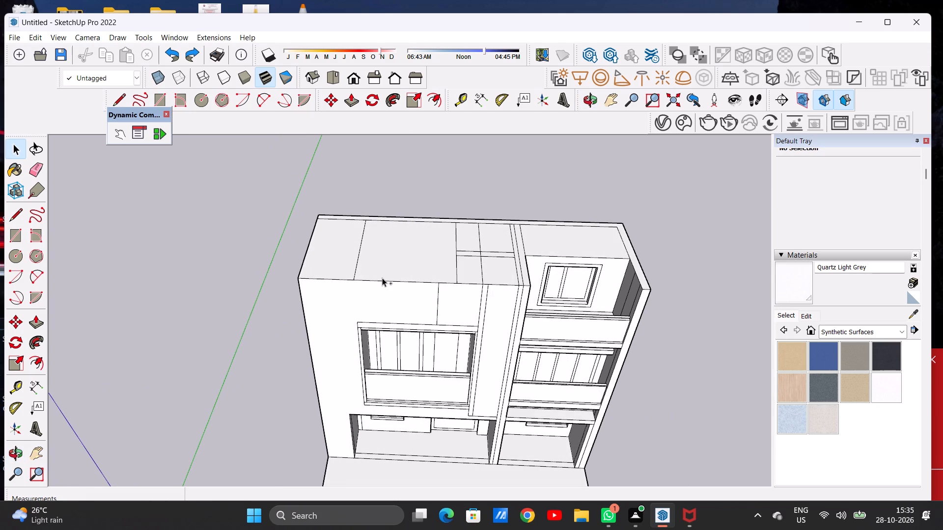
key("ctrl+z")
key("ctrl+z")
key("ctrl+z")
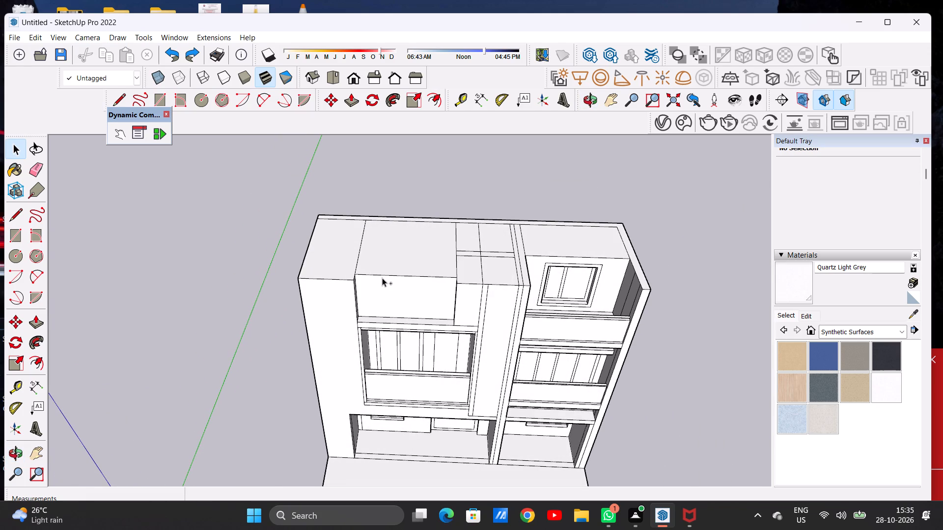
key("ctrl+z")
Inspect the open rooftop recess and its side walls from the front and from above.
scroll(382, 278, "down", 5)
middle_click_drag(385, 293, 380, 231)
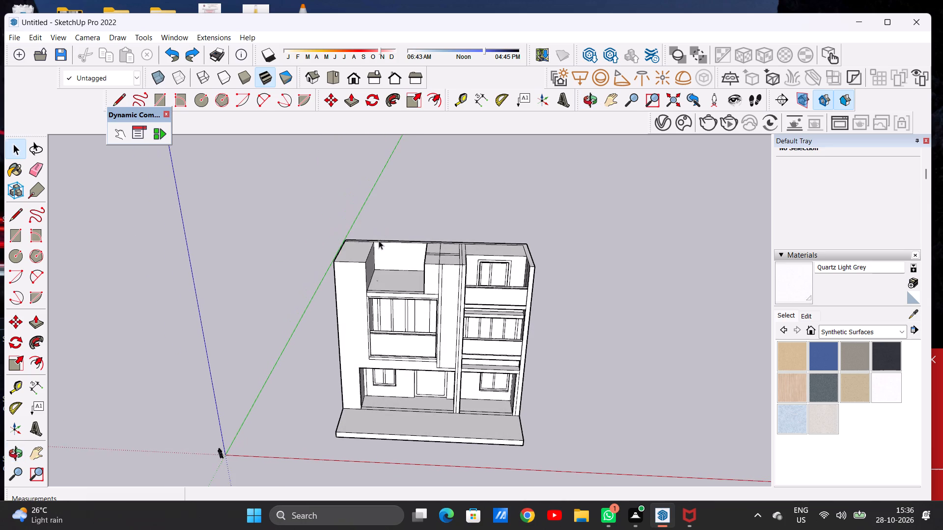
scroll(378, 256, "up", 7)
scroll(399, 267, "down", 6)
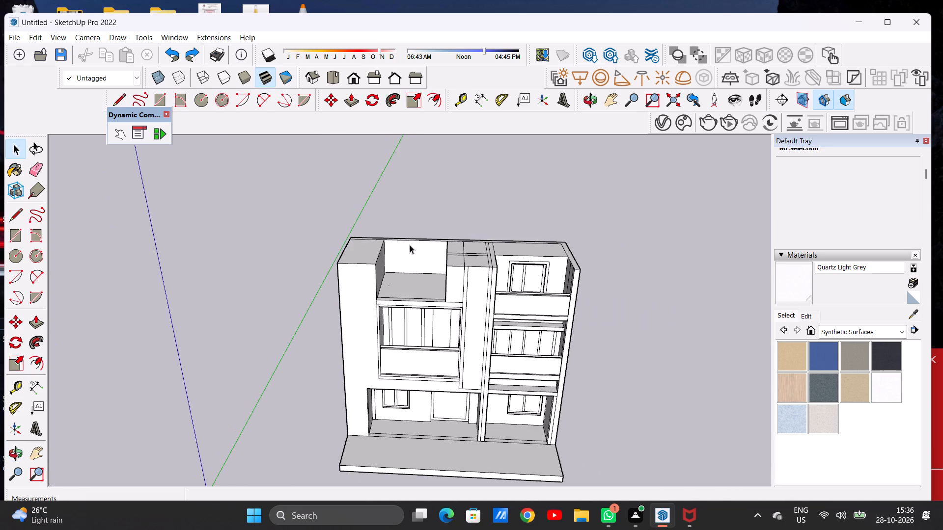
scroll(410, 245, "down", 3)
scroll(418, 281, "up", 15)
middle_click_drag(404, 314, 411, 236)
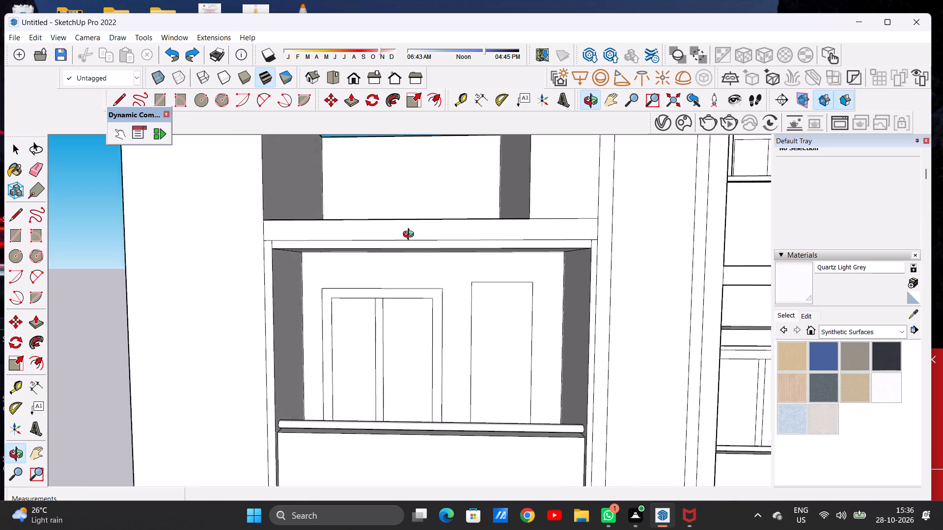
middle_click_drag(411, 236, 413, 256)
scroll(408, 285, "down", 7)
scroll(400, 291, "up", 1)
scroll(400, 292, "down", 5)
middle_click_drag(391, 244, 294, 336)
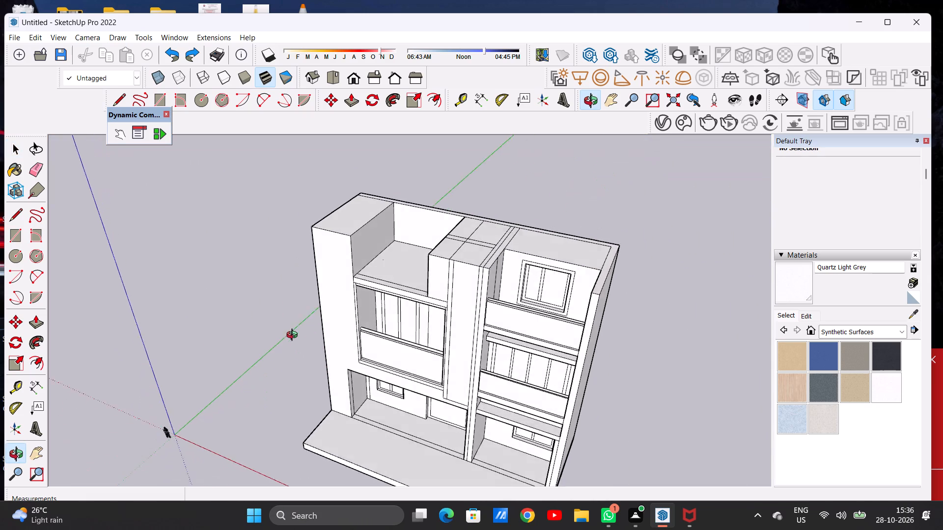
middle_click_drag(294, 336, 292, 333)
Push the recess's side wall farthest from the pillar strip outward by 13' 2 1/2", leaving a thin outer parapet wall.
scroll(354, 228, "up", 6)
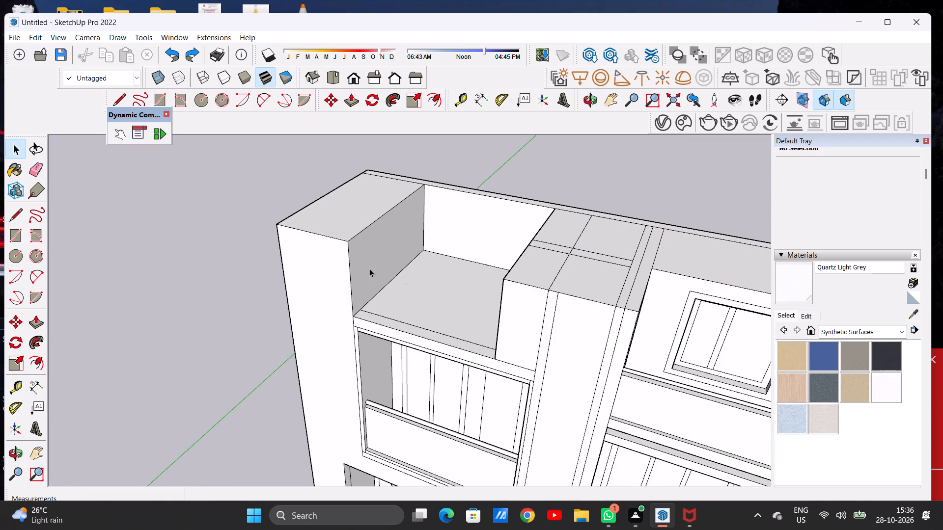
middle_click_drag(341, 246, 396, 265)
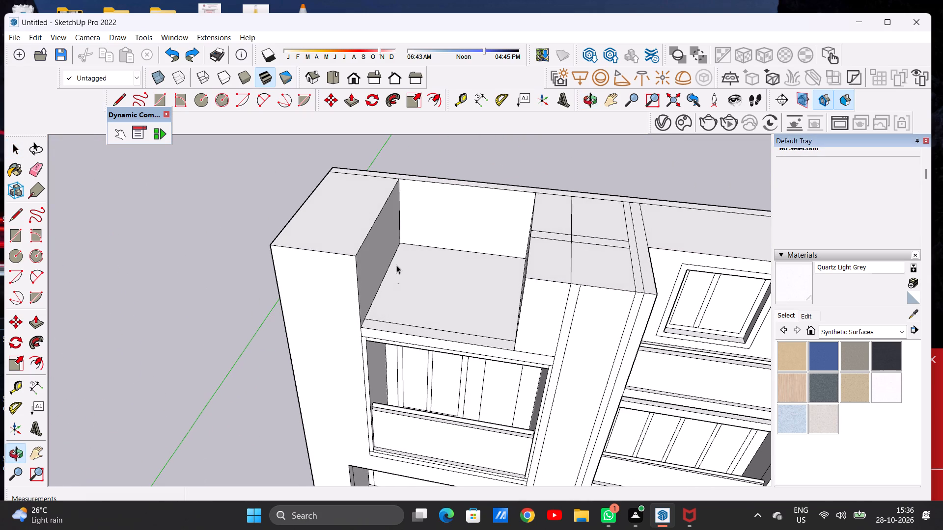
key("p")
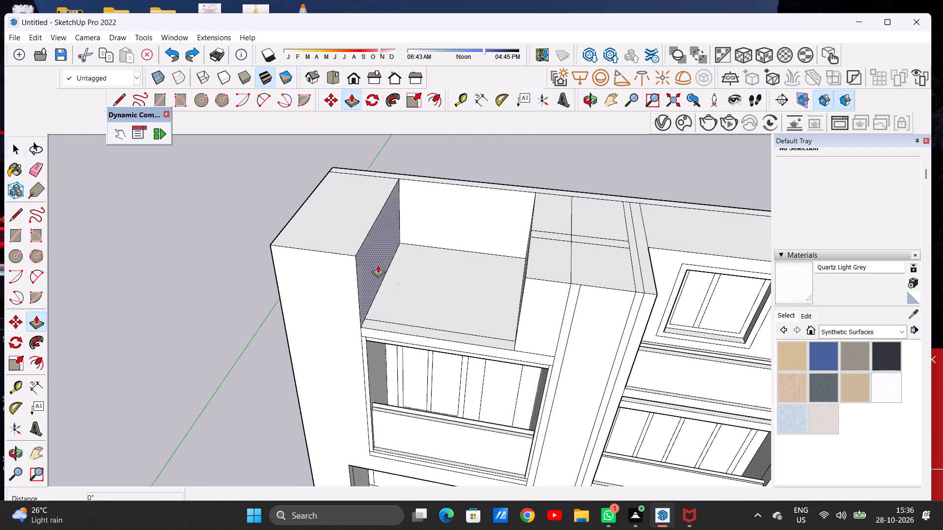
left_click(368, 260)
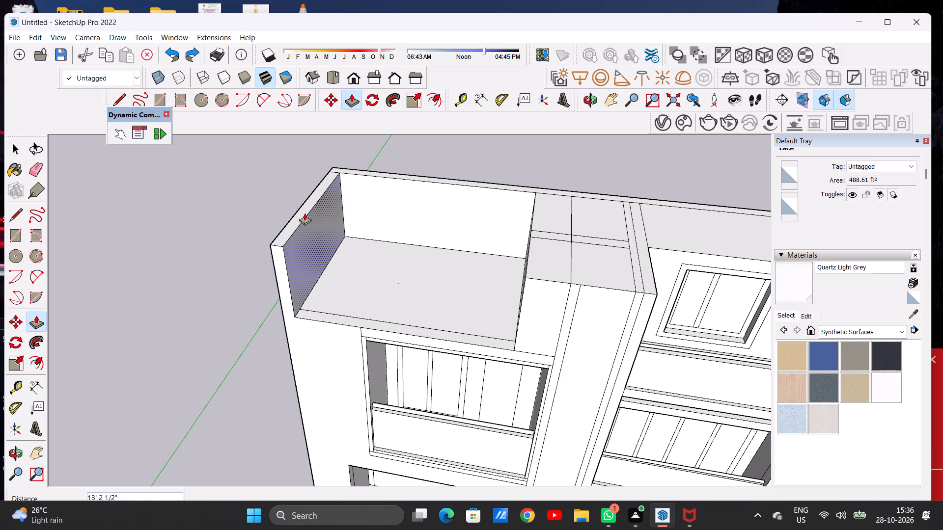
left_click(305, 213)
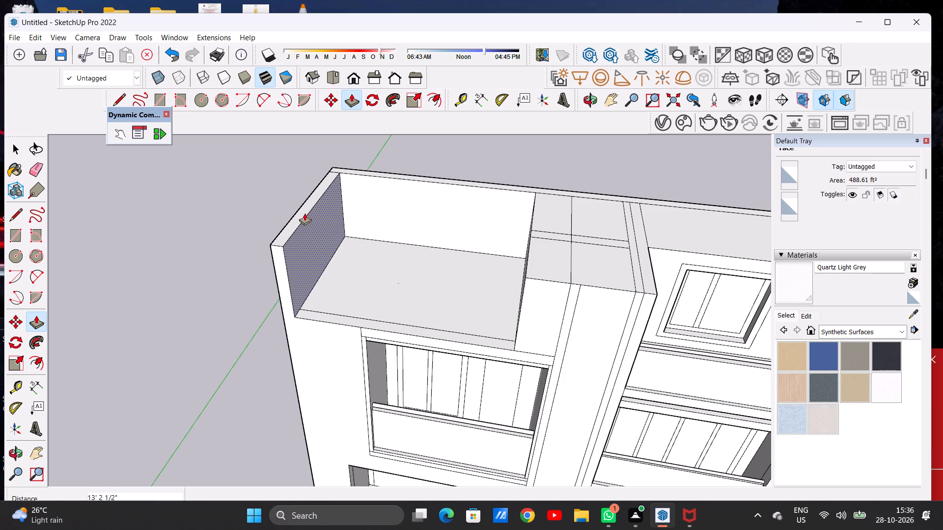
key("space")
scroll(371, 244, "down", 5)
middle_click_drag(348, 277, 404, 261)
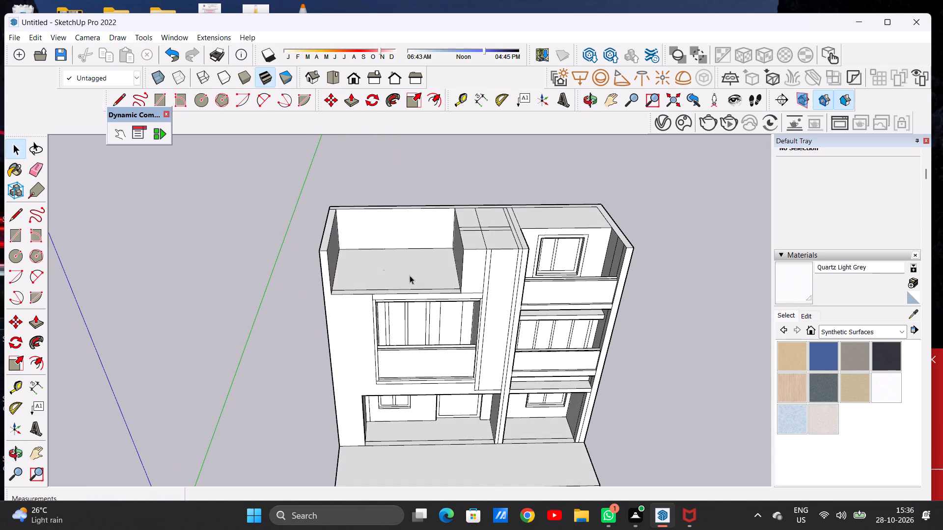
Push/pull the narrow front strip of the terrace floor up 15' 10 13/16" to roof level, forming a front parapet.
key("p")
scroll(450, 296, "up", 12)
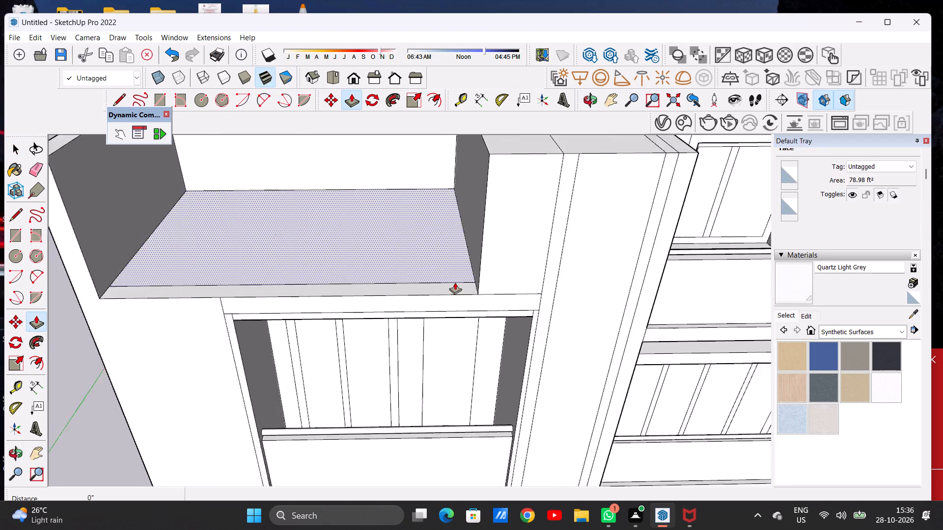
scroll(455, 282, "up", 2)
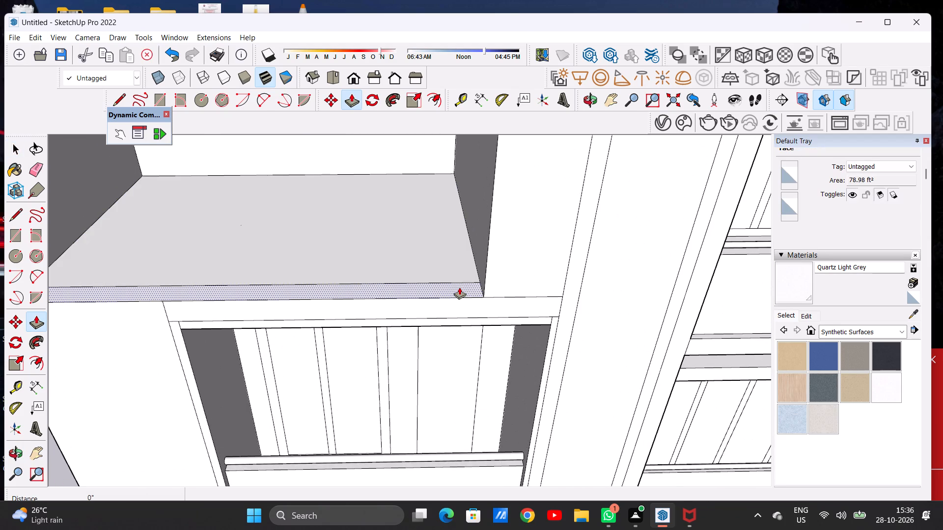
left_click(459, 287)
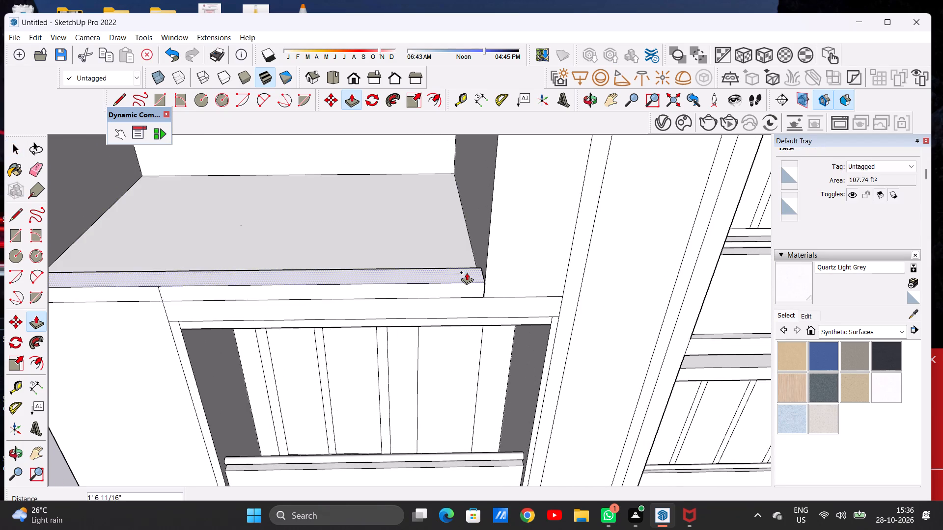
scroll(467, 281, "down", 11)
scroll(473, 242, "up", 2)
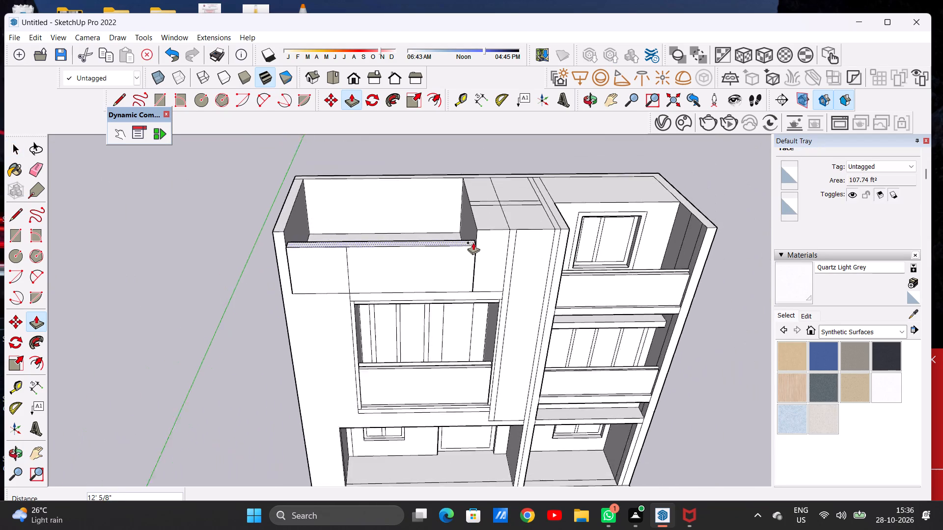
scroll(473, 242, "up", 5)
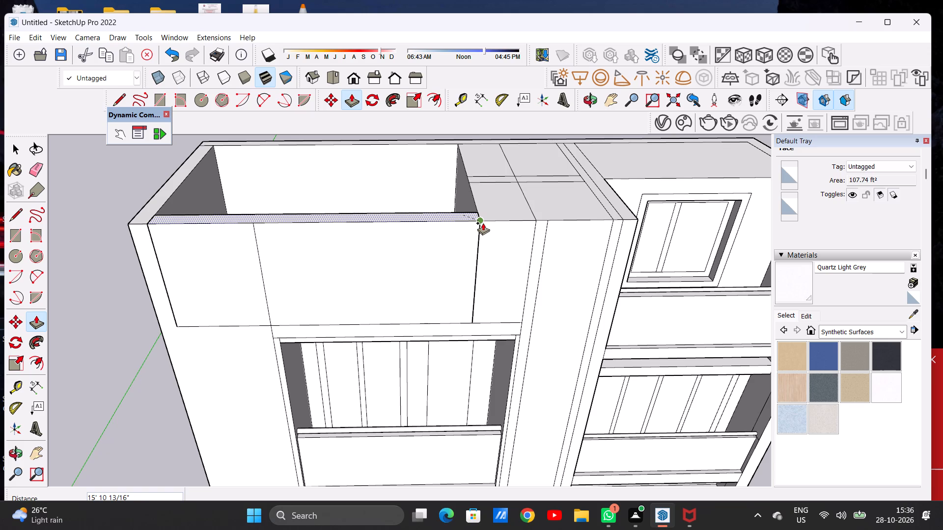
left_click(483, 223)
key("space")
Draw a line about 2' 4 11/16" long from the front panel's lower outer corner to the facade's outer edge.
scroll(426, 328, "down", 1)
scroll(426, 329, "up", 1)
scroll(426, 329, "down", 6)
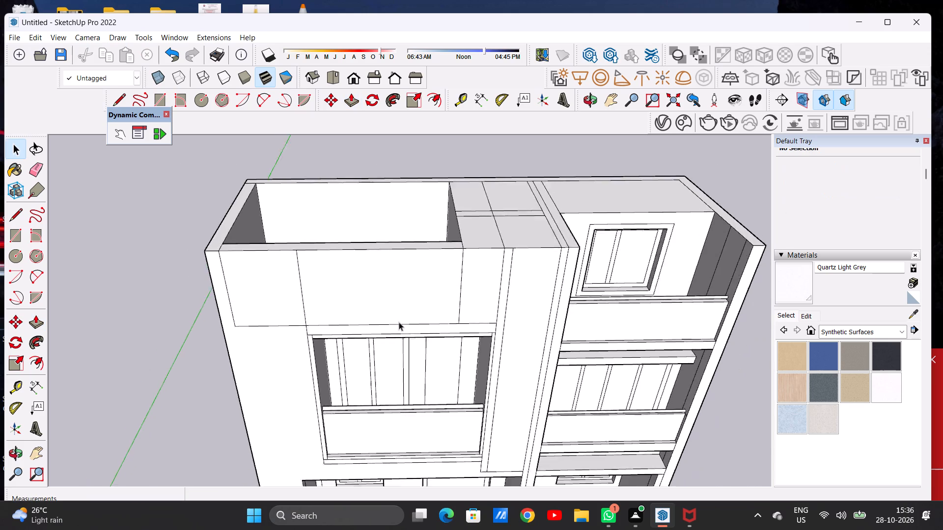
scroll(399, 322, "down", 2)
middle_click_drag(400, 334, 399, 240)
scroll(396, 261, "down", 3)
scroll(377, 257, "up", 1)
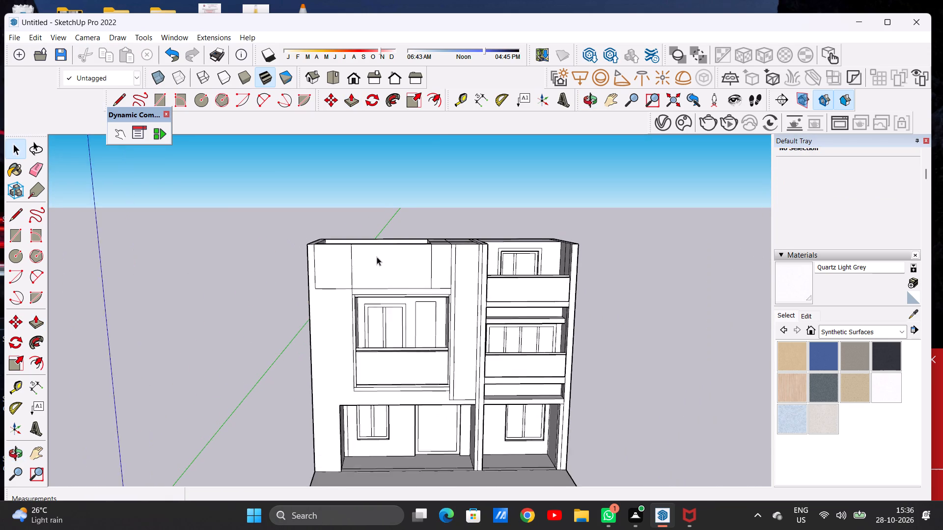
scroll(377, 257, "up", 1)
scroll(408, 249, "down", 4)
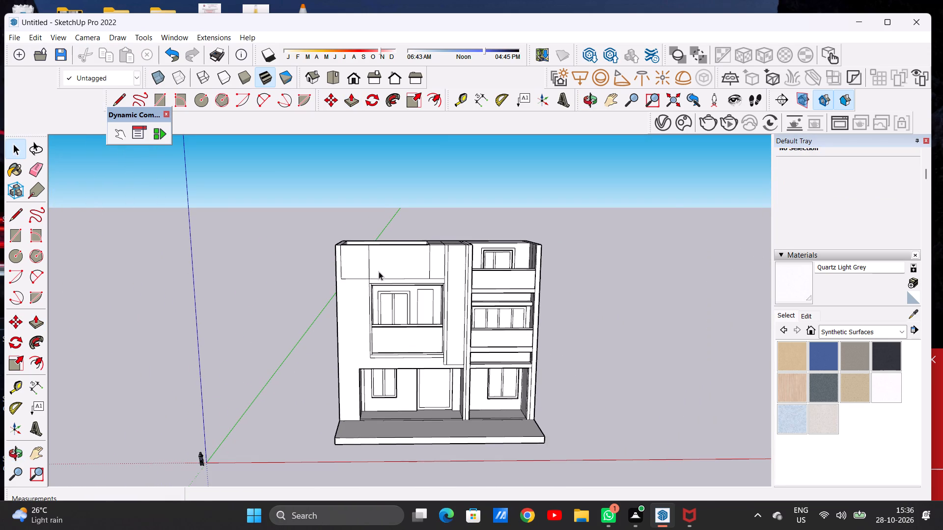
scroll(351, 296, "up", 6)
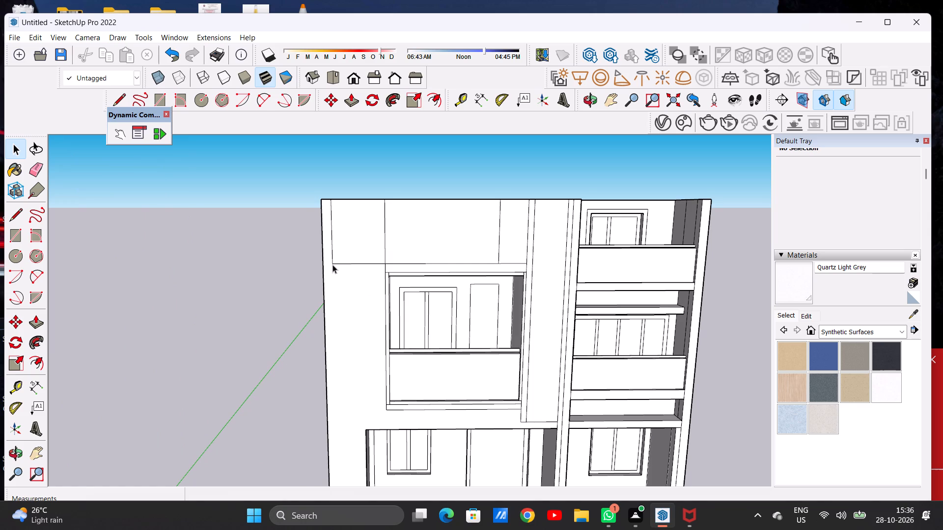
scroll(333, 265, "up", 1)
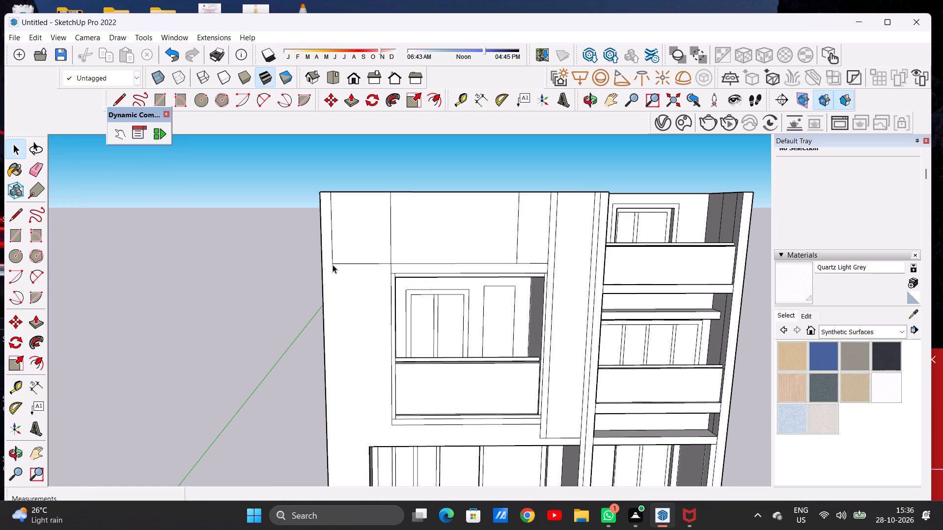
key("l")
left_click(333, 261)
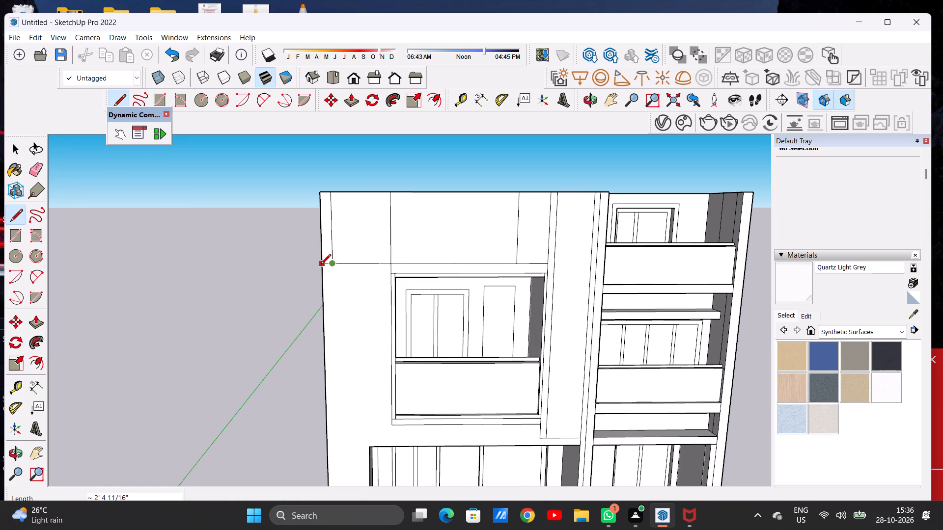
left_click(321, 265)
key("space")
Erase the vertical line crossing the front parapet panel above the upper window's outer side.
scroll(347, 274, "down", 14)
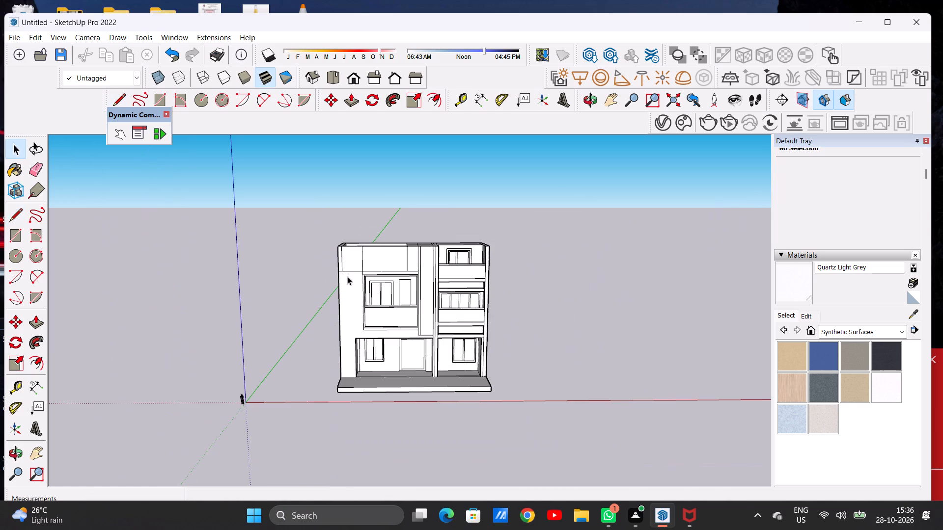
middle_click_drag(370, 241, 372, 246)
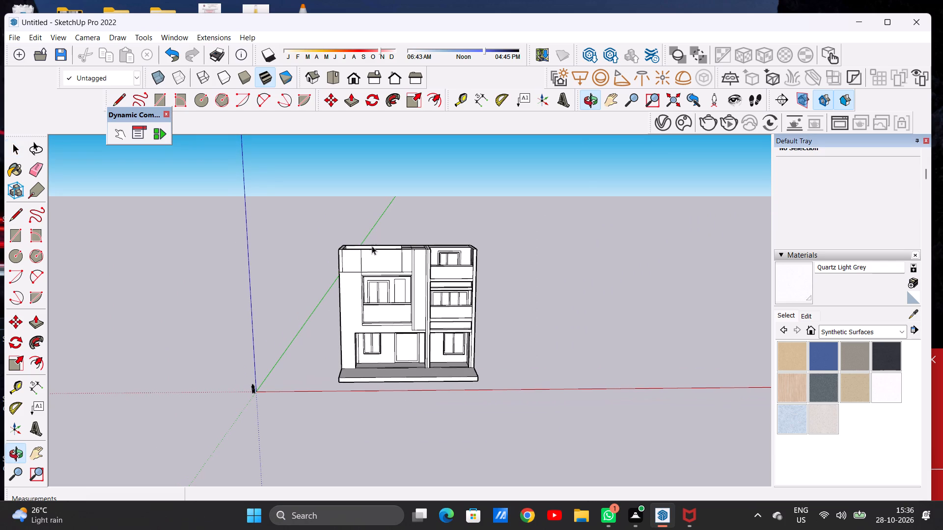
middle_click(371, 250)
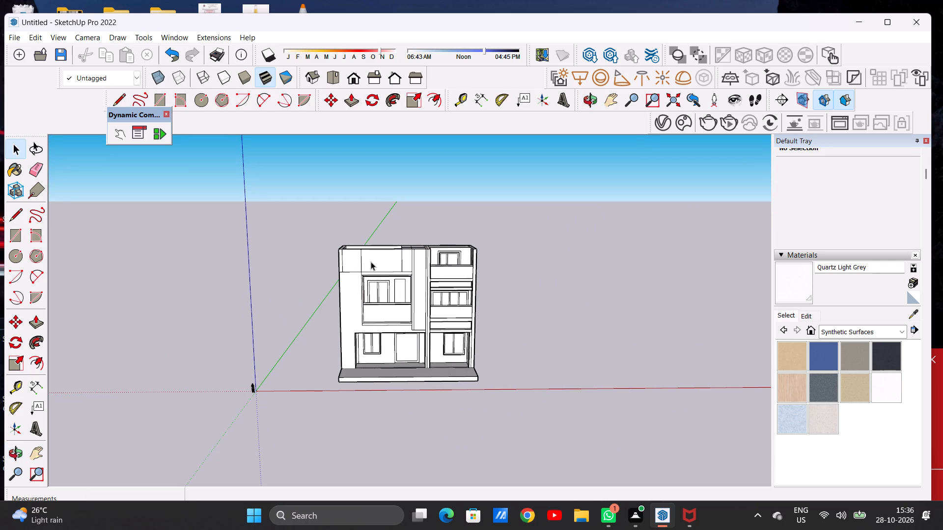
scroll(361, 262, "up", 12)
key("e")
left_click_drag(362, 262, 352, 271)
key("space")
Examine the front parapet, rooftop recess and roof panel lines from the front and from above.
scroll(404, 278, "down", 11)
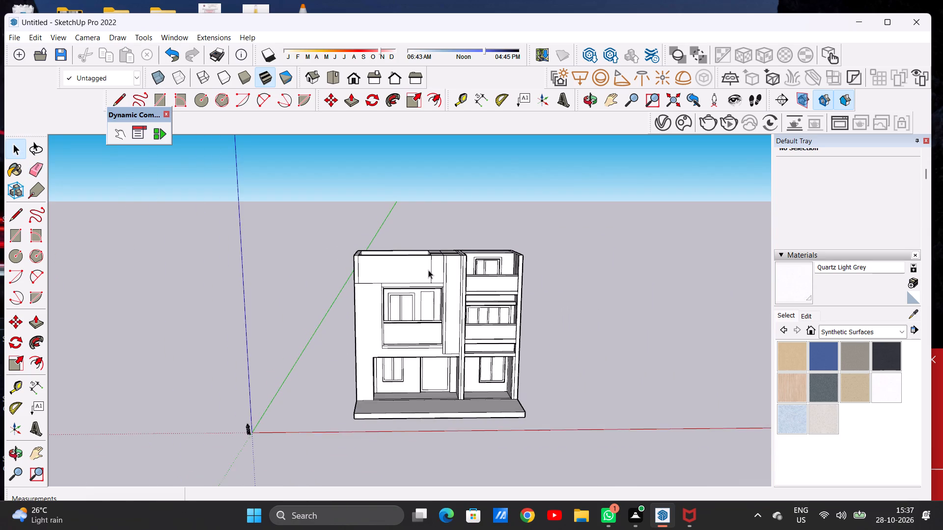
scroll(428, 270, "up", 1)
scroll(428, 270, "down", 1)
scroll(428, 270, "up", 2)
scroll(428, 270, "down", 1)
scroll(428, 270, "up", 4)
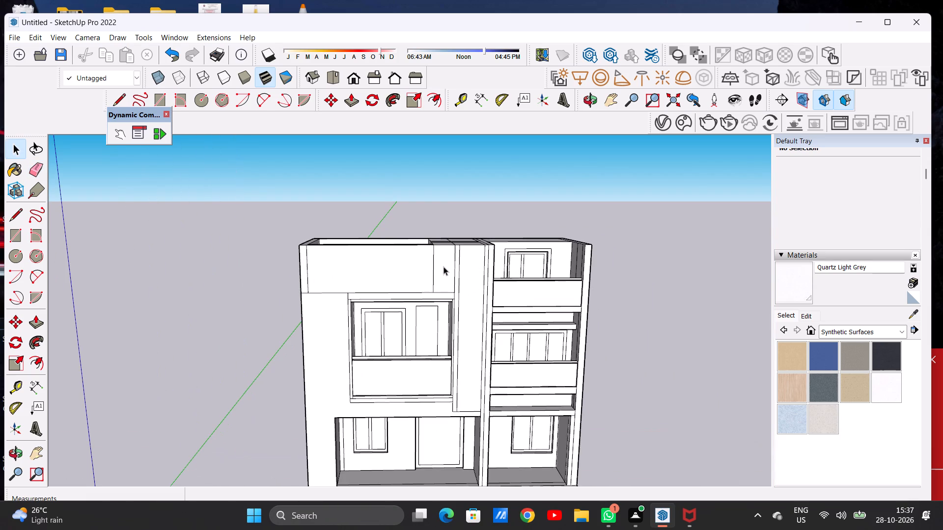
scroll(457, 265, "down", 6)
scroll(446, 265, "up", 6)
middle_click_drag(440, 255, 444, 281)
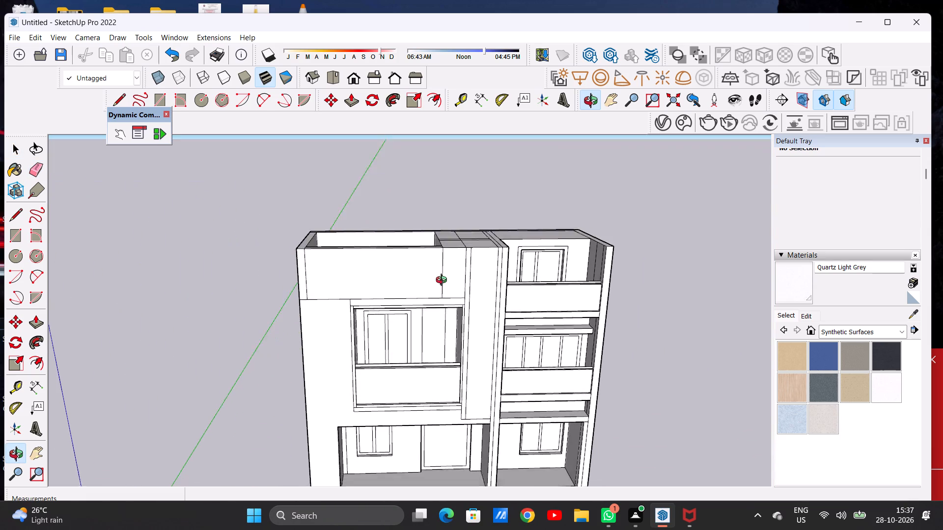
middle_click_drag(444, 281, 437, 307)
scroll(455, 291, "down", 5)
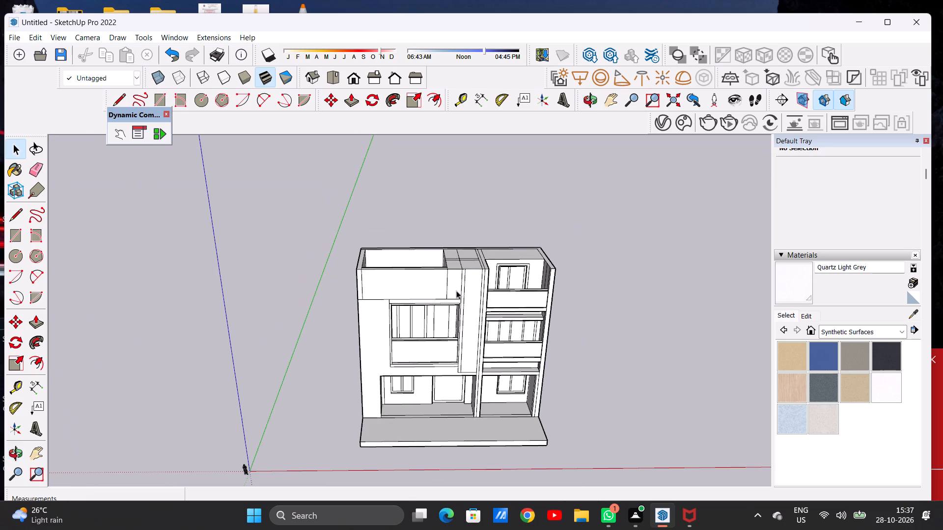
middle_click_drag(455, 262, 455, 308)
scroll(455, 268, "up", 2)
scroll(455, 268, "down", 1)
scroll(455, 268, "up", 11)
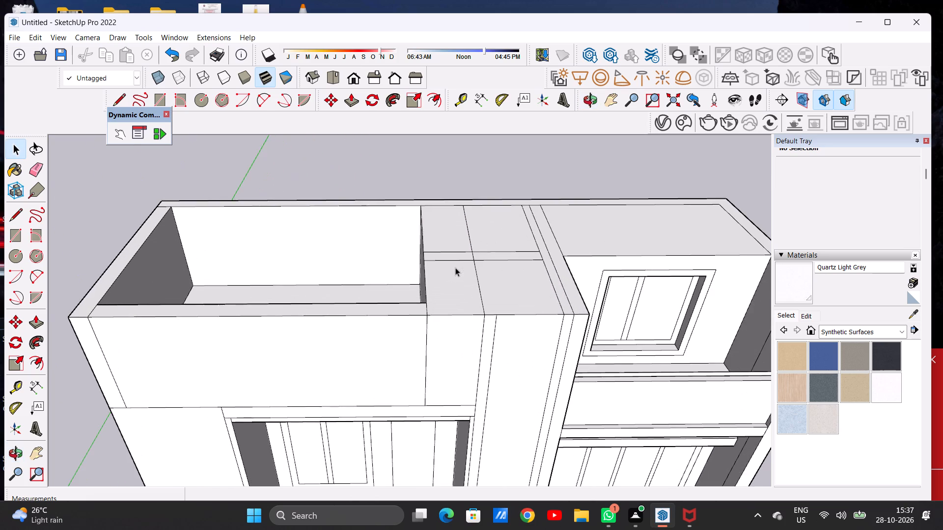
middle_click_drag(452, 257, 454, 292)
scroll(475, 276, "down", 6)
middle_click_drag(413, 275, 416, 212)
scroll(432, 264, "down", 2)
scroll(433, 266, "up", 1)
scroll(434, 268, "down", 3)
middle_click_drag(388, 298, 393, 238)
scroll(453, 287, "down", 8)
middle_click_drag(446, 320, 431, 297)
Erase the vertical line near the facade's outer edge so the front parapet panel extends to that edge.
scroll(449, 281, "up", 13)
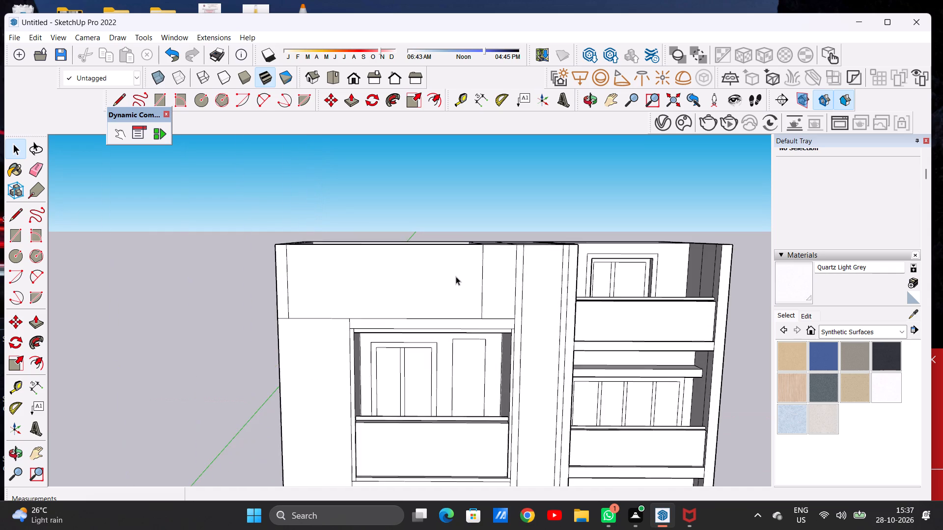
scroll(357, 289, "down", 10)
scroll(334, 284, "up", 10)
middle_click_drag(361, 305, 368, 290)
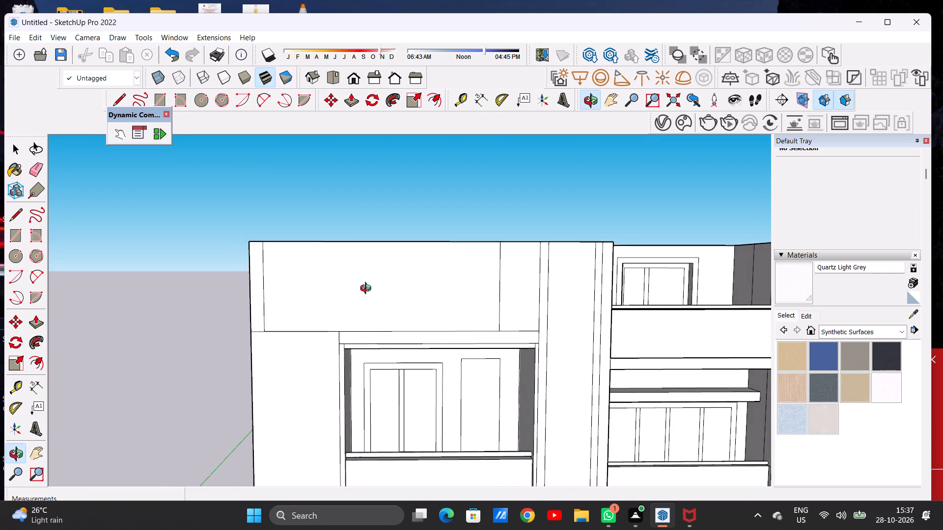
middle_click_drag(368, 290, 358, 296)
middle_click_drag(367, 288, 397, 284)
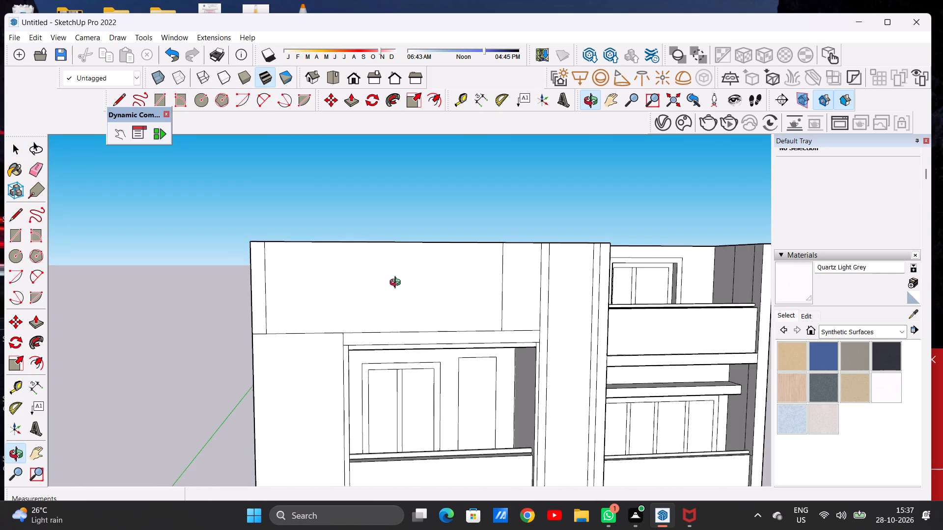
middle_click_drag(397, 284, 387, 289)
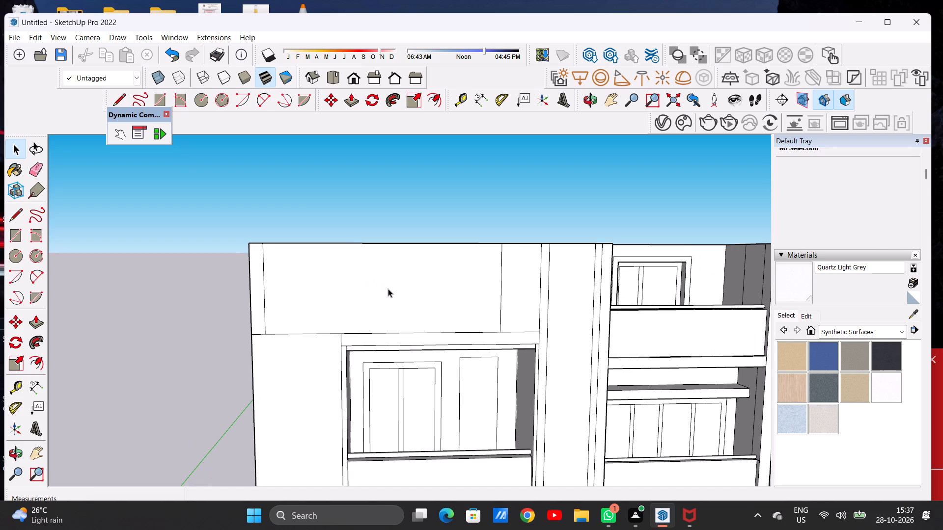
key("e")
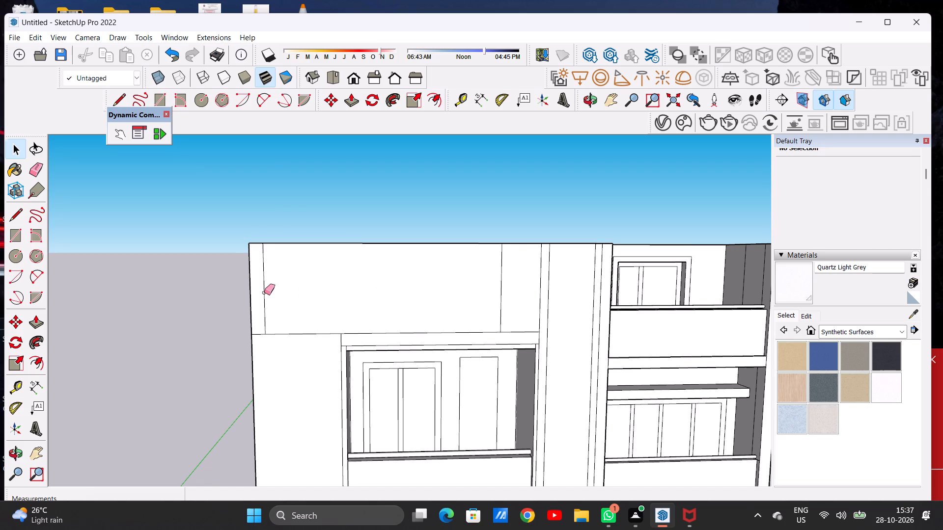
left_click(264, 292)
key("space")
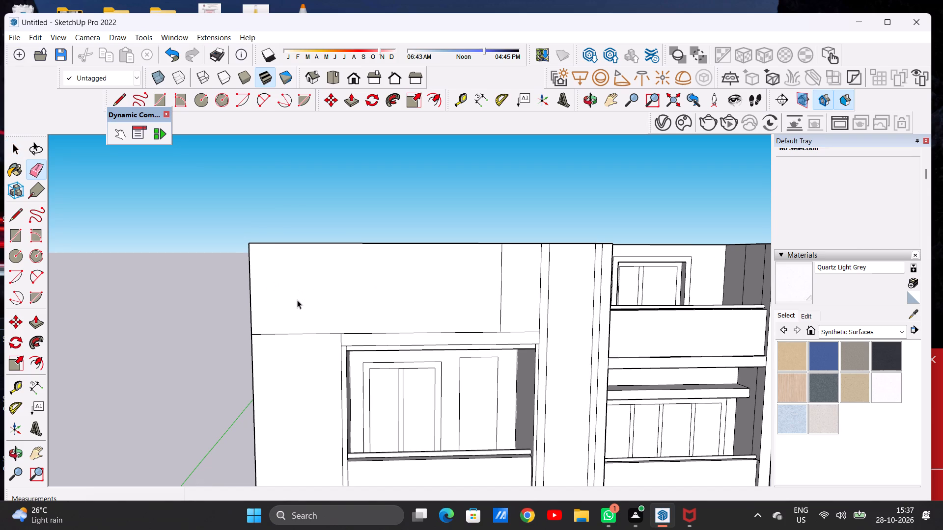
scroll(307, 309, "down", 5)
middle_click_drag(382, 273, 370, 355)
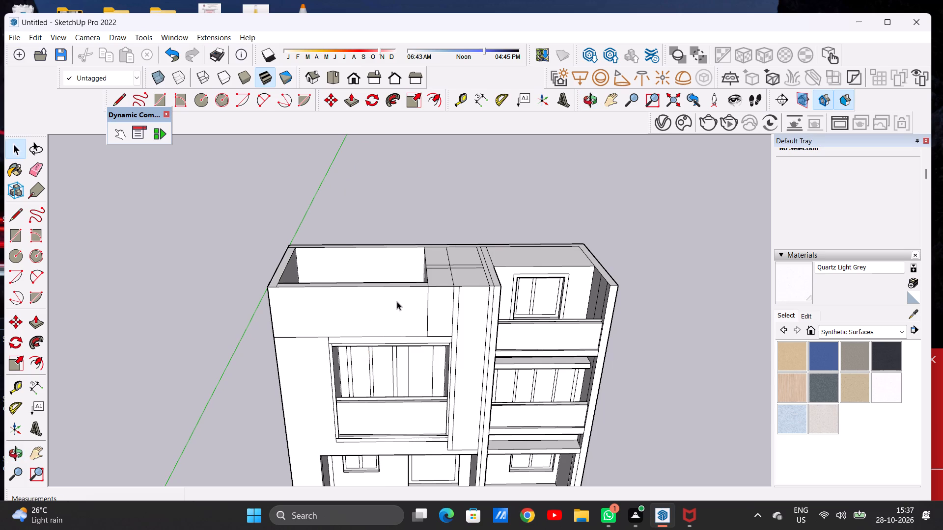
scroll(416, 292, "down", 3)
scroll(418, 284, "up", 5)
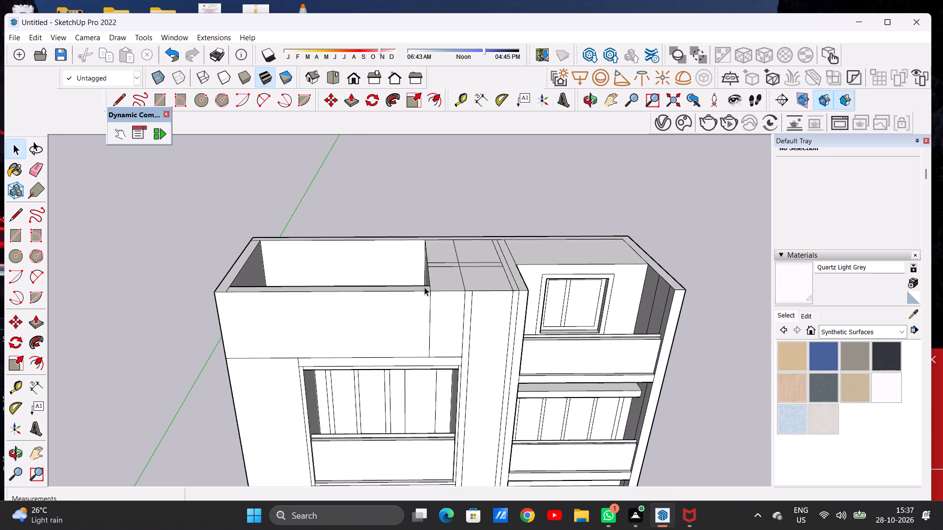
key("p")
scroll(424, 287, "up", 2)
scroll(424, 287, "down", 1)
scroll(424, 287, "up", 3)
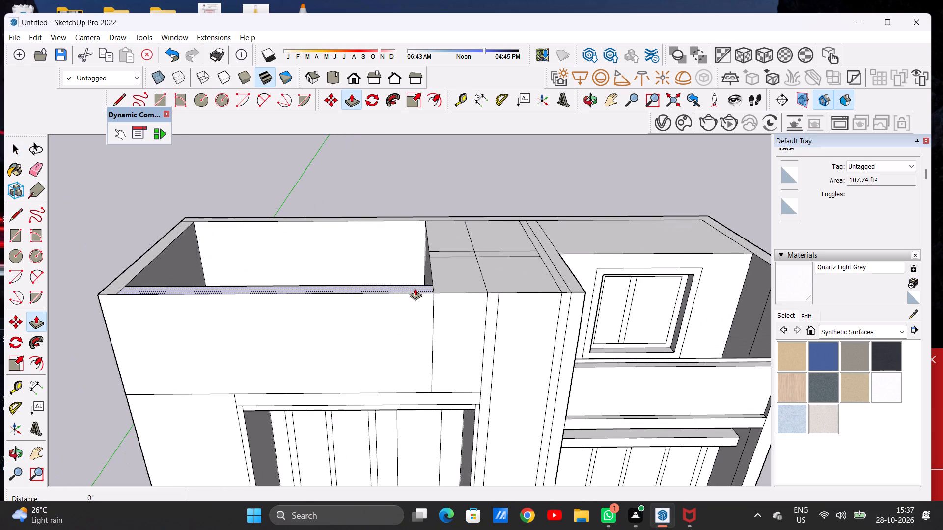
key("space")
Erase the short dividing lines at the front and back outer corners of the parapet's top surface.
middle_click_drag(428, 271, 434, 320)
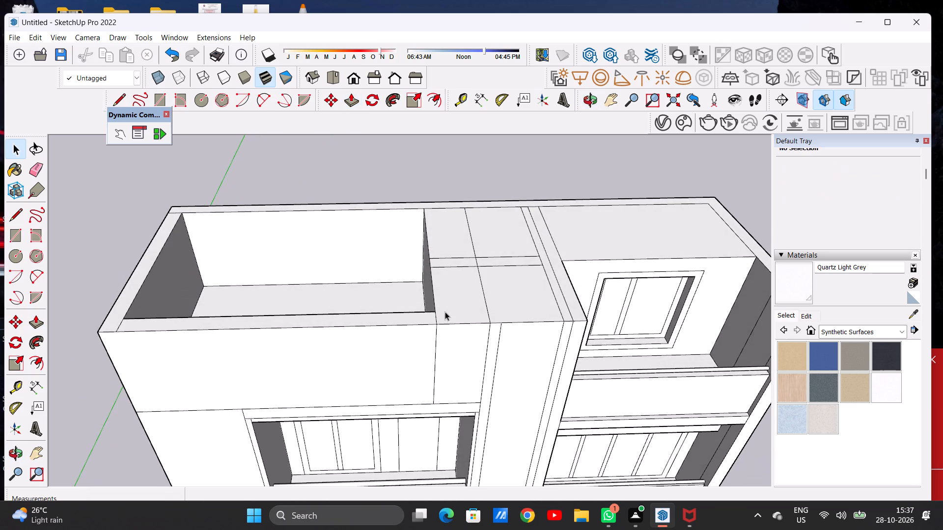
scroll(475, 284, "down", 5)
scroll(300, 257, "up", 1)
scroll(292, 255, "down", 1)
scroll(284, 255, "up", 5)
middle_click_drag(276, 230, 265, 272)
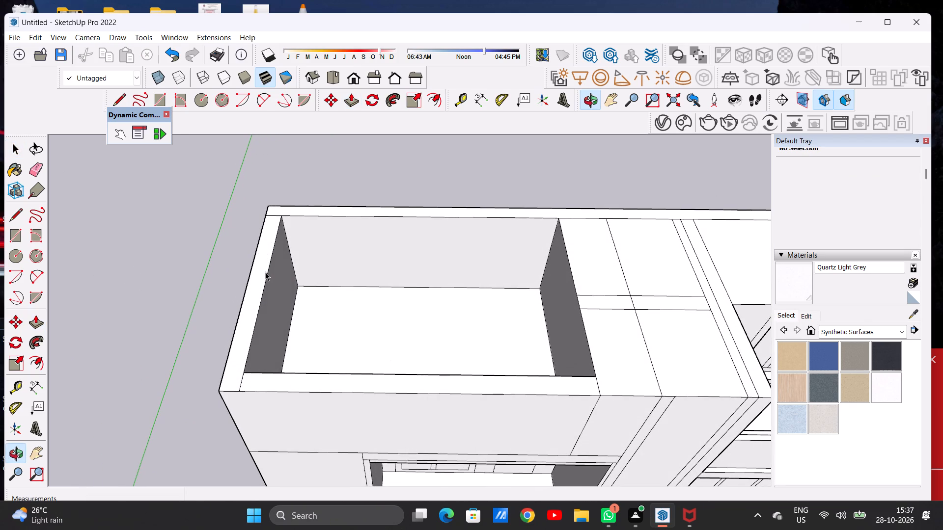
key("e")
scroll(272, 221, "up", 4)
left_click_drag(272, 211, 272, 222)
scroll(295, 212, "down", 6)
scroll(300, 208, "up", 2)
scroll(302, 207, "down", 6)
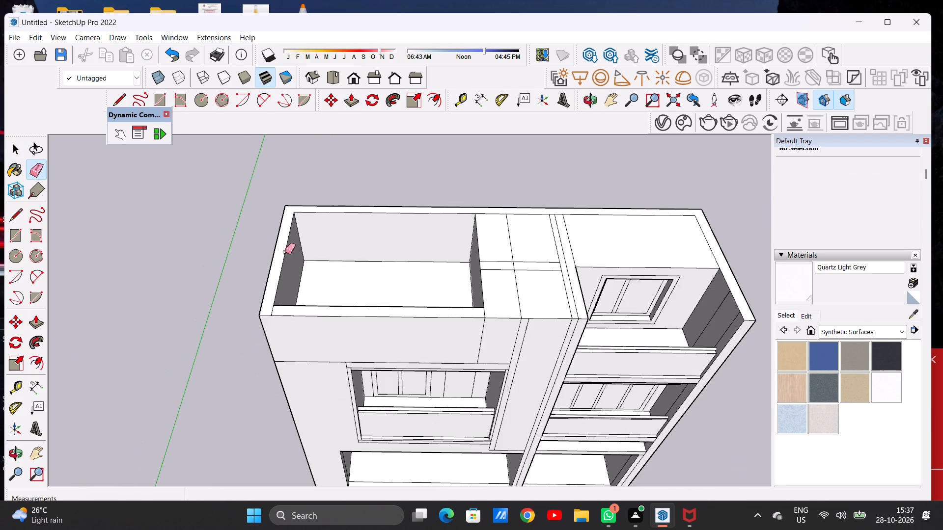
scroll(274, 303, "up", 12)
left_click_drag(278, 278, 283, 283)
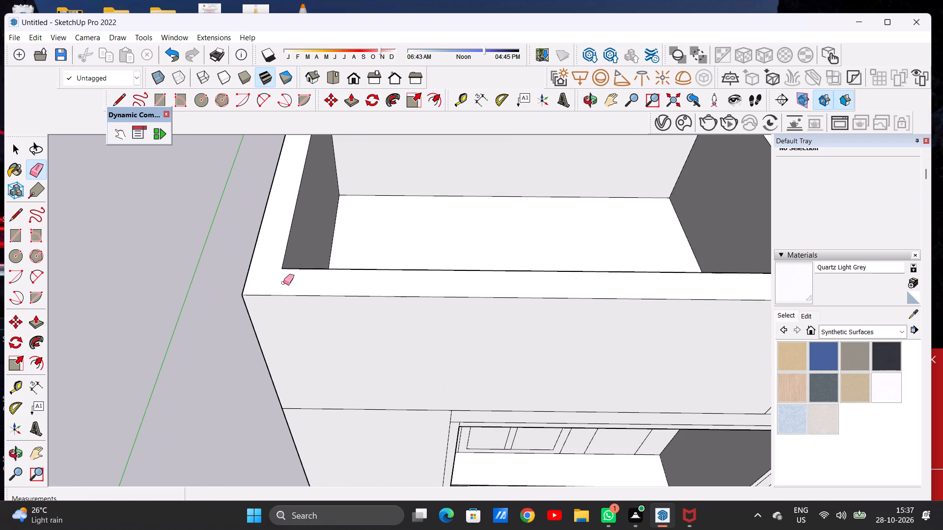
key("space")
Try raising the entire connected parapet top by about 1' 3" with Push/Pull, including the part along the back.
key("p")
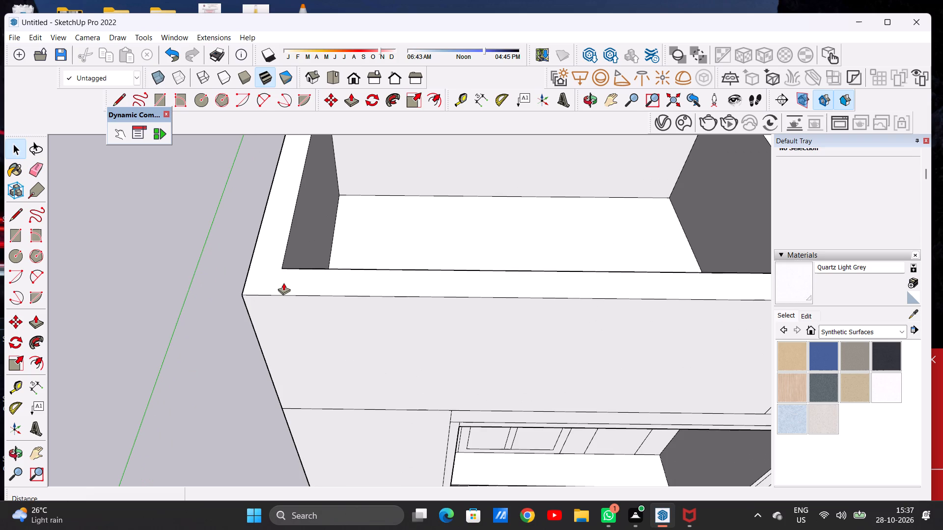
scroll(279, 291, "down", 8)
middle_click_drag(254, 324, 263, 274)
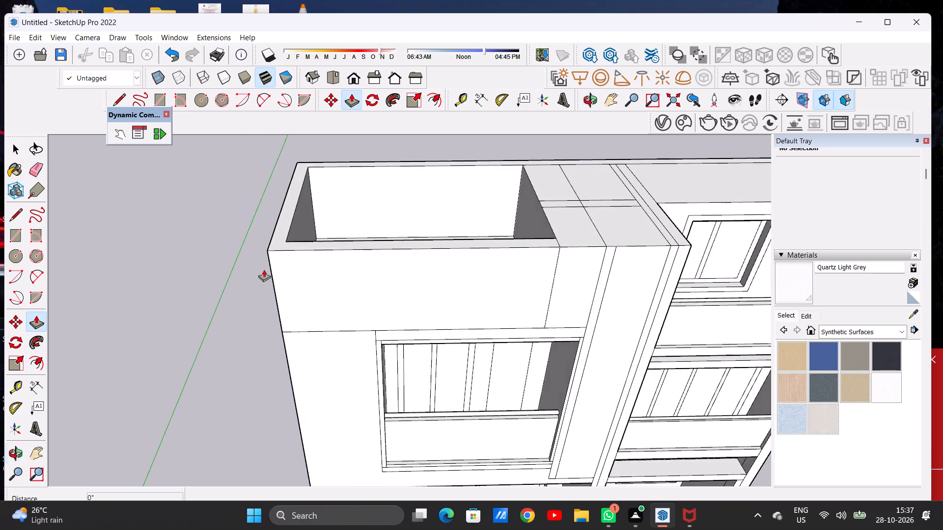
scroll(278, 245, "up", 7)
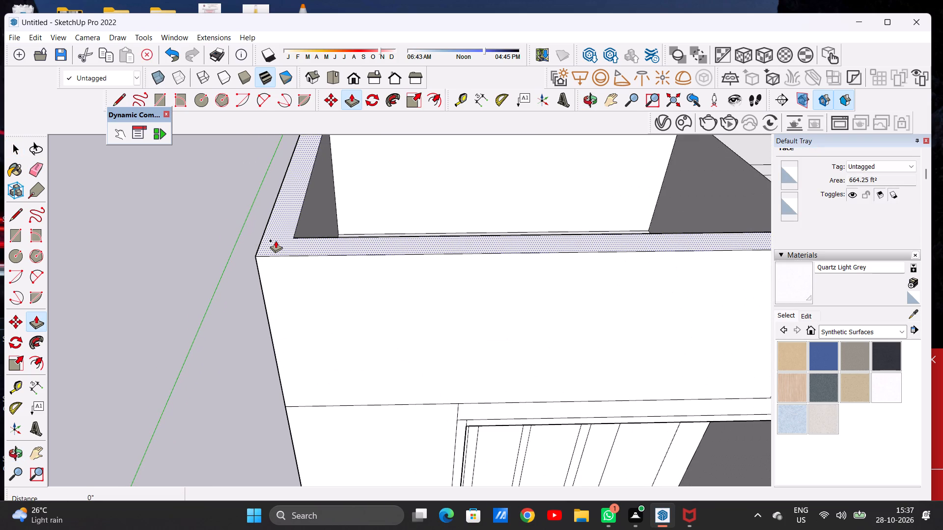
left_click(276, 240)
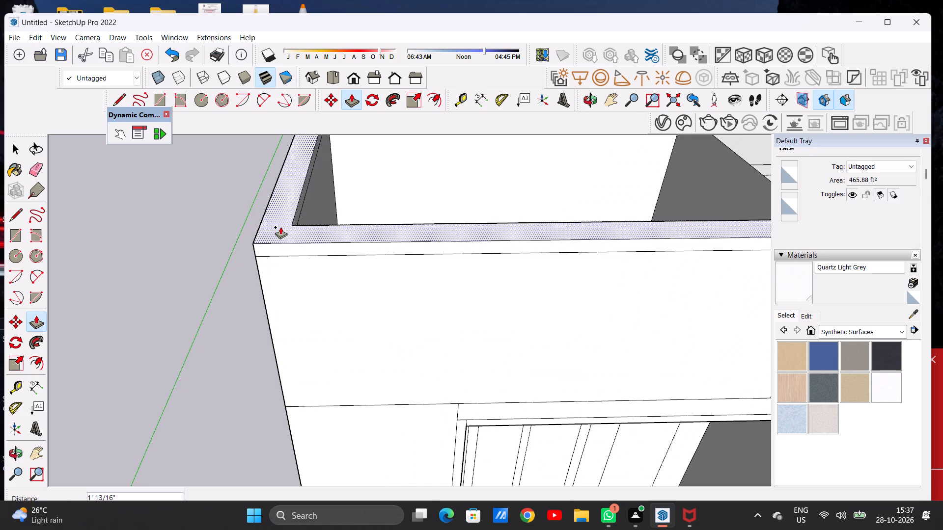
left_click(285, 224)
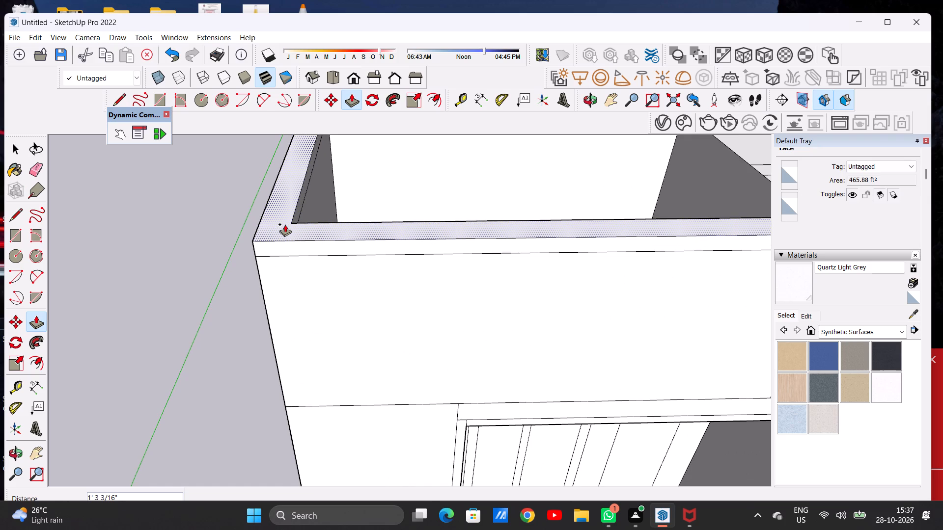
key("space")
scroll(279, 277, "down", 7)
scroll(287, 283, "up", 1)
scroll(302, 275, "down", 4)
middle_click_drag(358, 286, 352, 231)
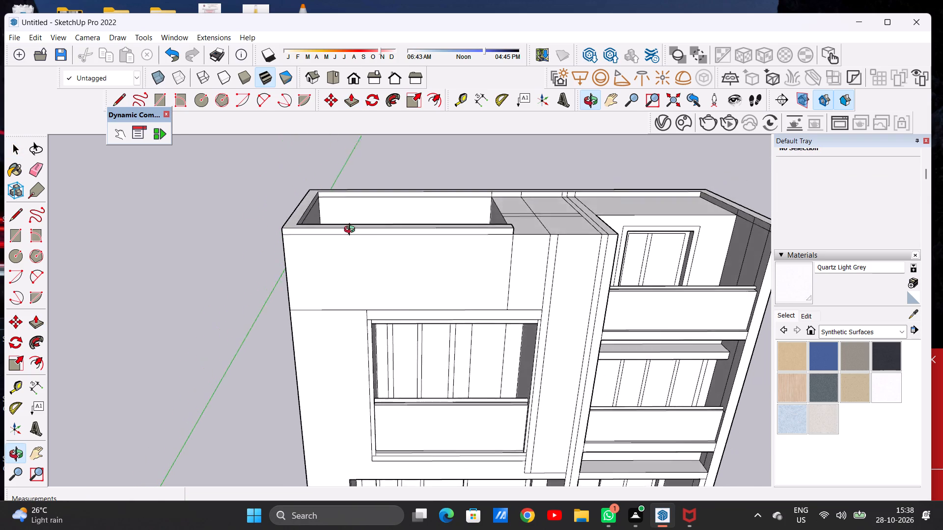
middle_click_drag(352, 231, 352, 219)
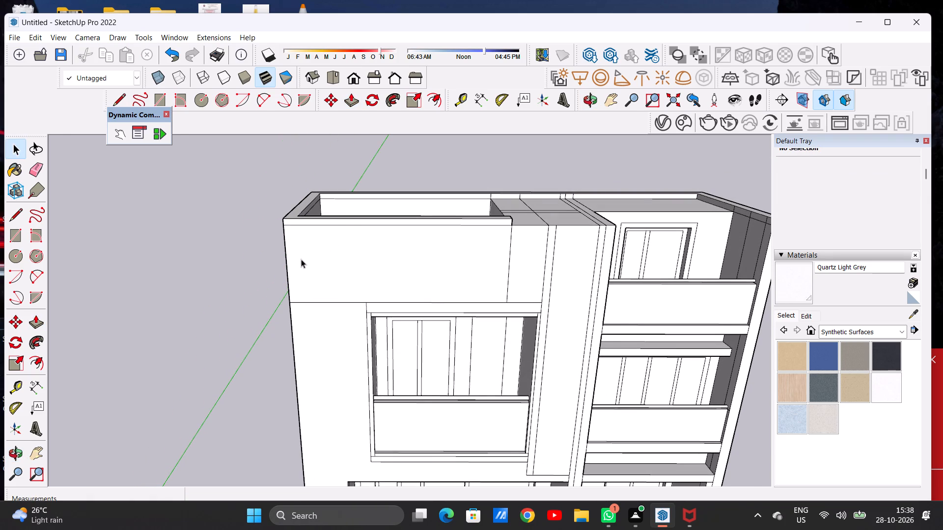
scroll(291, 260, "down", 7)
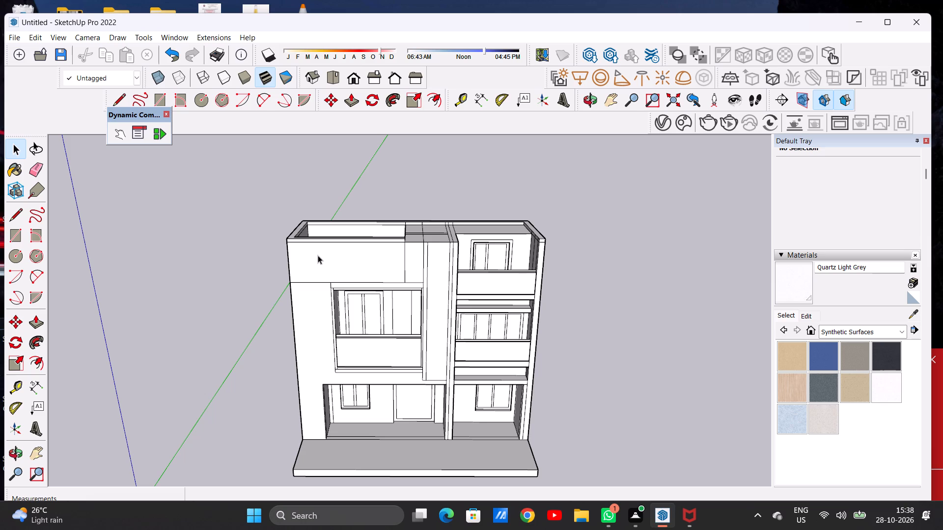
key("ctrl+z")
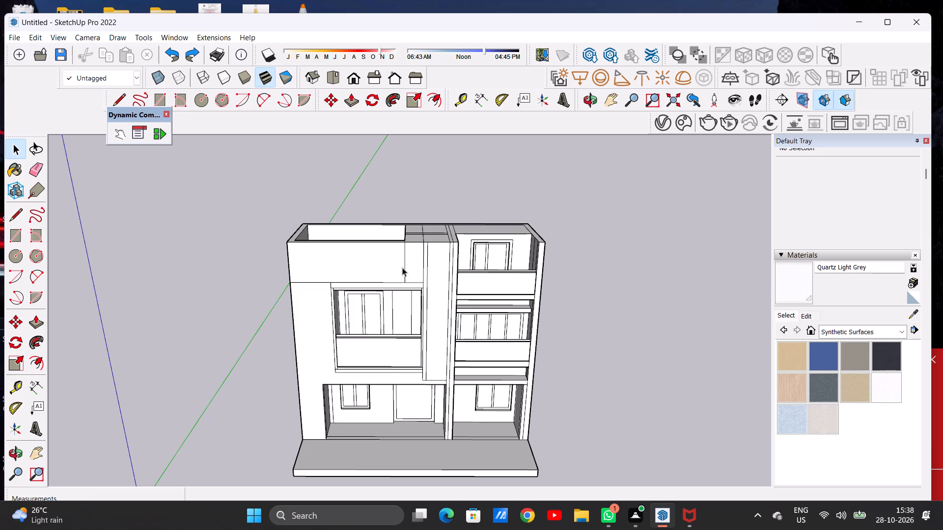
Draw a short line across the back parapet's top from the rooftop recess's inner back corner to the outer edge.
scroll(406, 270, "down", 4)
middle_click_drag(359, 239, 362, 349)
scroll(394, 231, "up", 5)
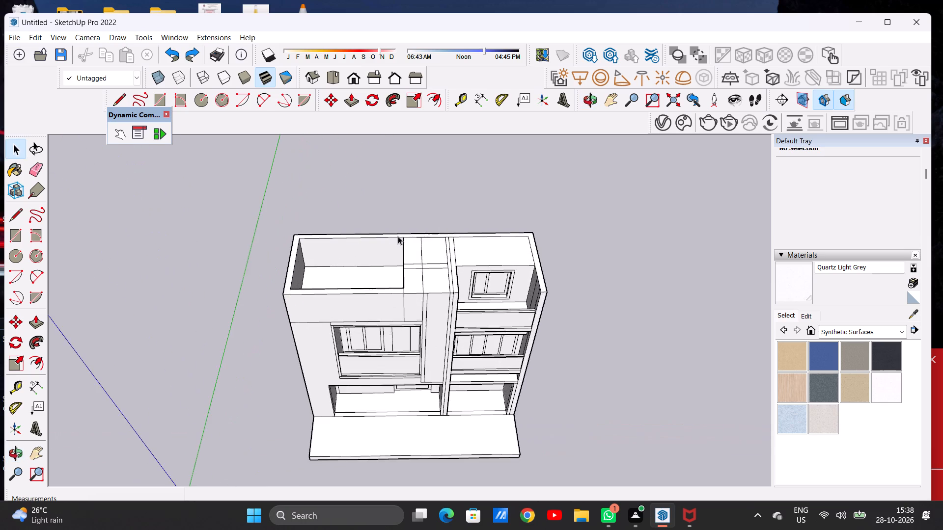
scroll(409, 231, "up", 1)
middle_click_drag(409, 231, 409, 308)
scroll(404, 254, "up", 10)
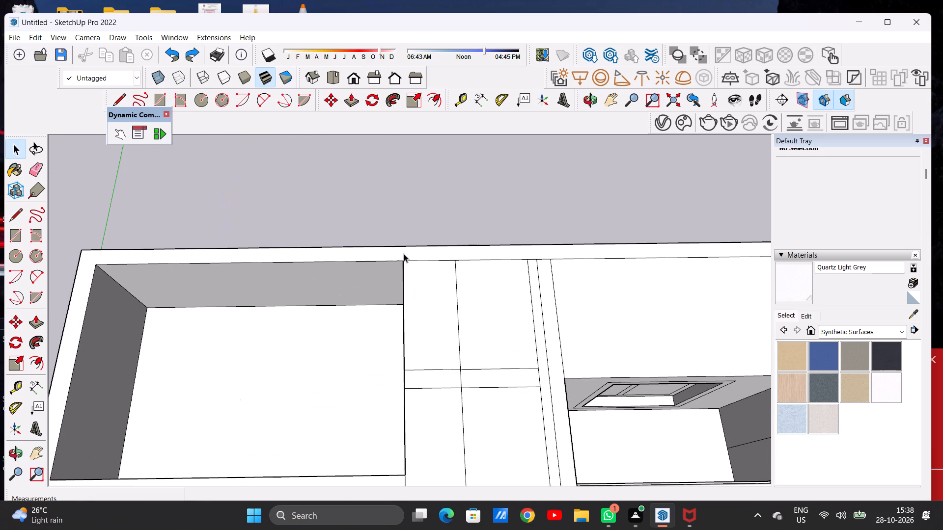
scroll(406, 258, "up", 5)
key("l")
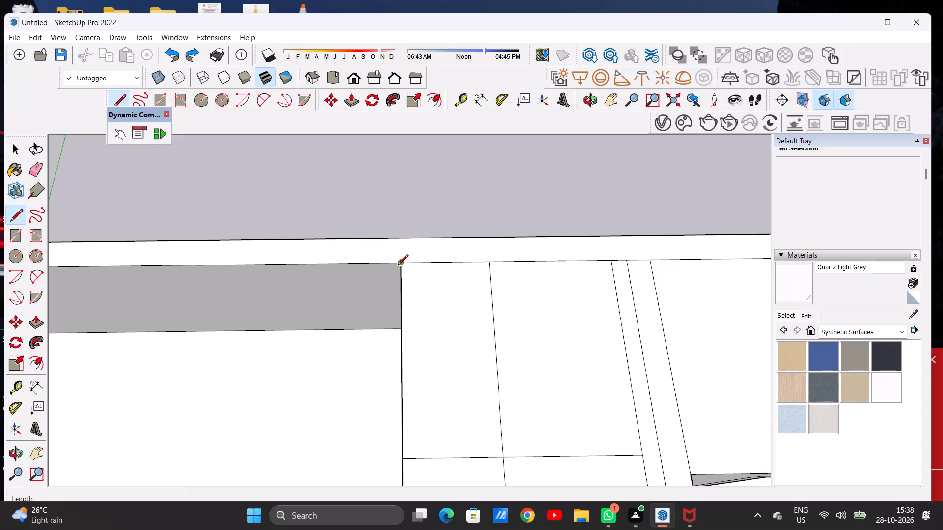
left_click(398, 265)
left_click(403, 239)
key("space")
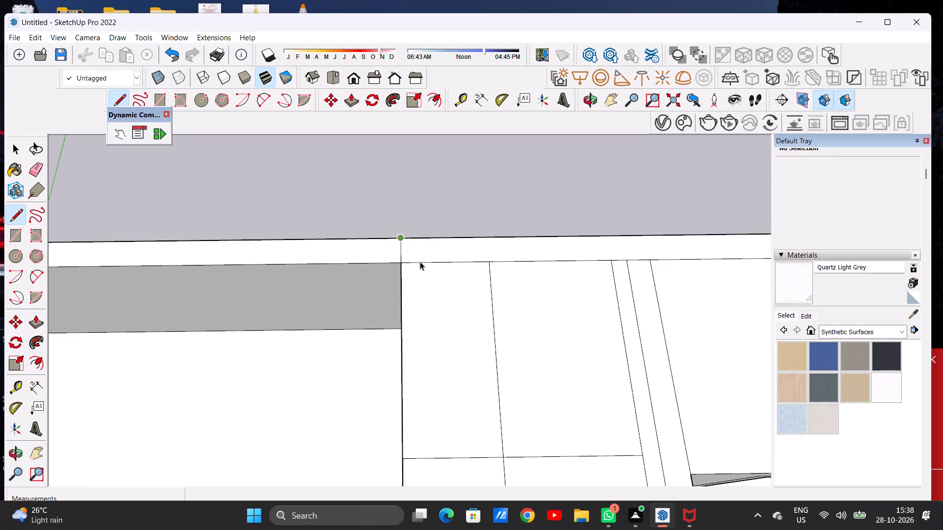
Push/Pull the parapet top surrounding the rooftop recess upward by about 9".
scroll(424, 263, "down", 1)
scroll(424, 263, "up", 1)
scroll(425, 263, "down", 19)
middle_click_drag(399, 325, 405, 235)
scroll(414, 272, "up", 6)
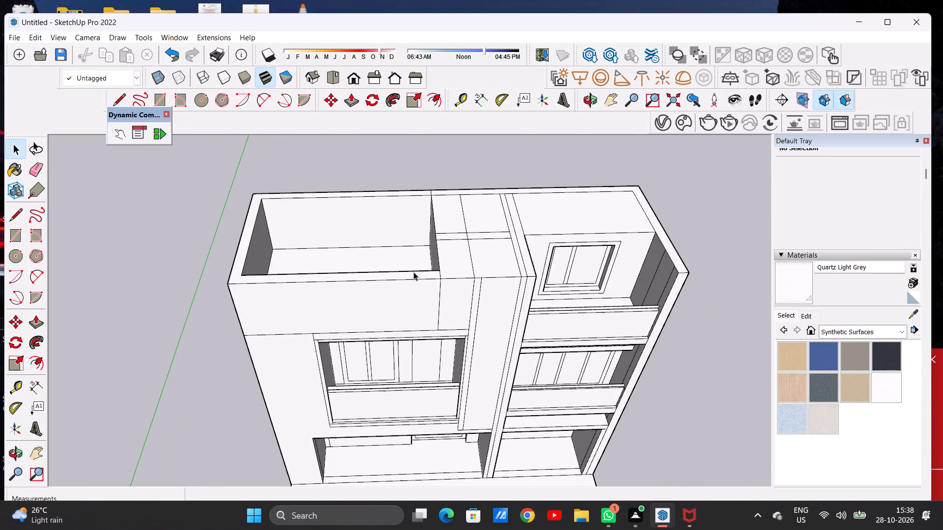
key("p")
scroll(418, 277, "up", 7)
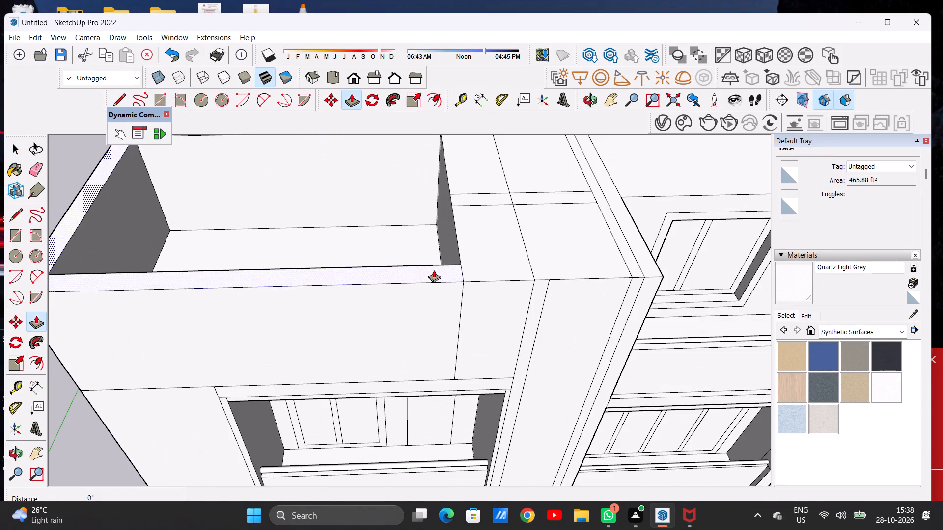
left_click(434, 270)
middle_click_drag(444, 275, 450, 238)
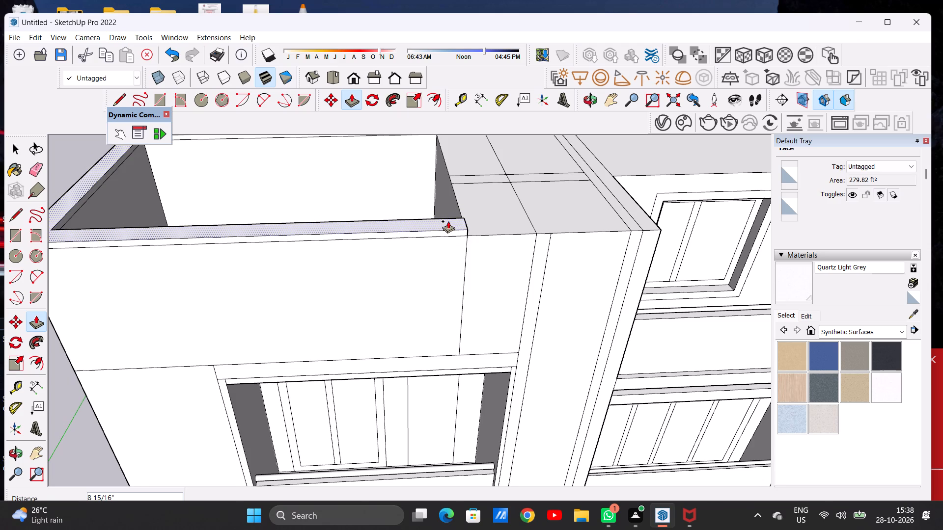
left_click(448, 219)
key("space")
Examine the raised parapet from the front, at eye level and from above, against the rest of the facade.
scroll(459, 275, "down", 12)
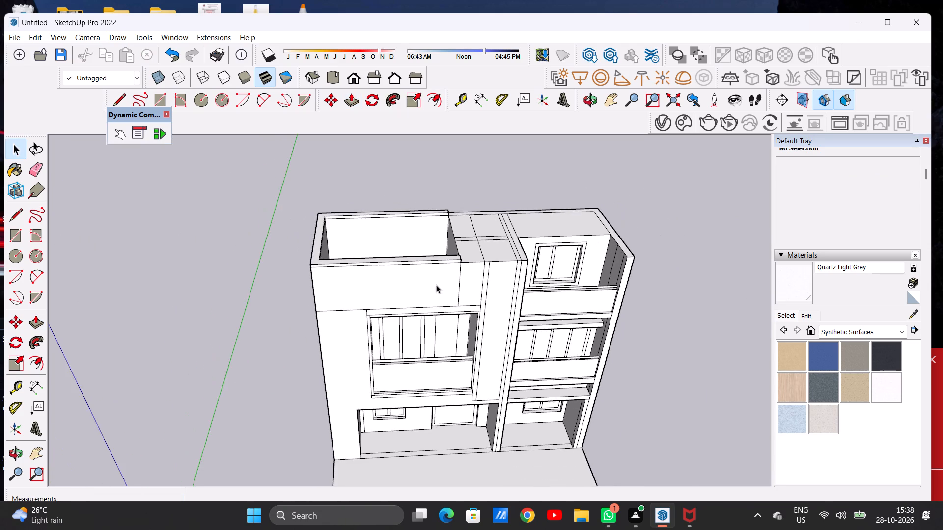
middle_click_drag(435, 285, 431, 242)
scroll(376, 272, "down", 6)
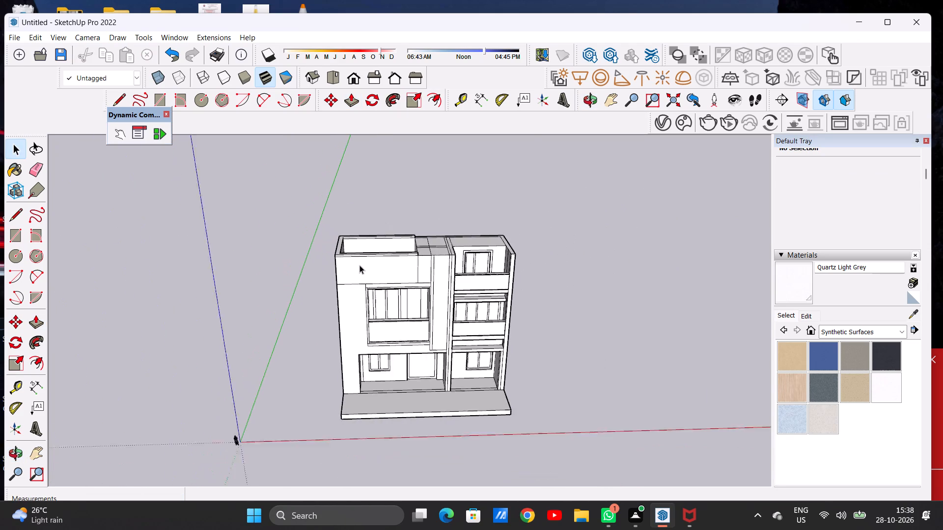
scroll(360, 265, "down", 2)
scroll(414, 261, "up", 4)
scroll(414, 261, "down", 1)
scroll(414, 261, "up", 1)
middle_click_drag(419, 281, 417, 234)
scroll(466, 257, "down", 1)
scroll(466, 258, "up", 1)
scroll(466, 258, "down", 5)
middle_click_drag(416, 274, 408, 252)
scroll(414, 260, "up", 7)
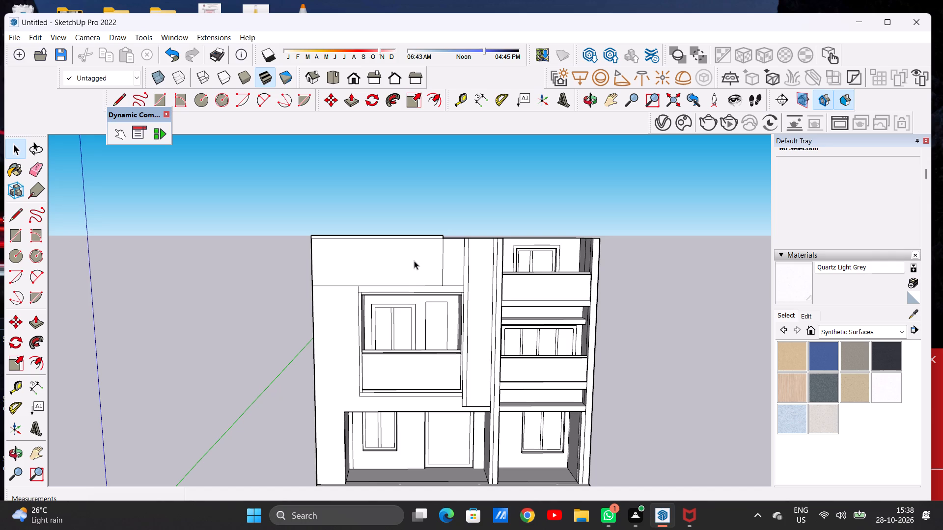
scroll(367, 262, "down", 5)
middle_click_drag(373, 252, 353, 253)
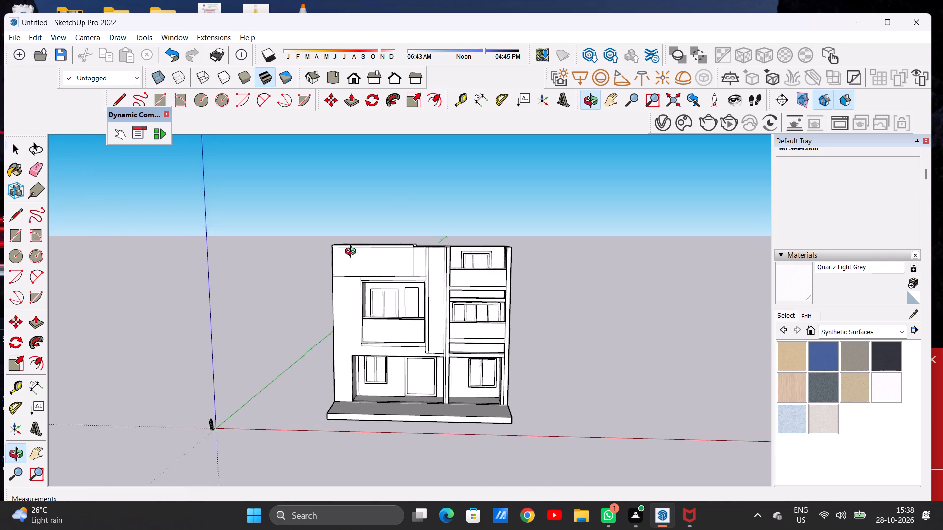
middle_click_drag(353, 253, 373, 302)
scroll(391, 236, "up", 6)
scroll(339, 243, "down", 6)
middle_click_drag(444, 227, 452, 283)
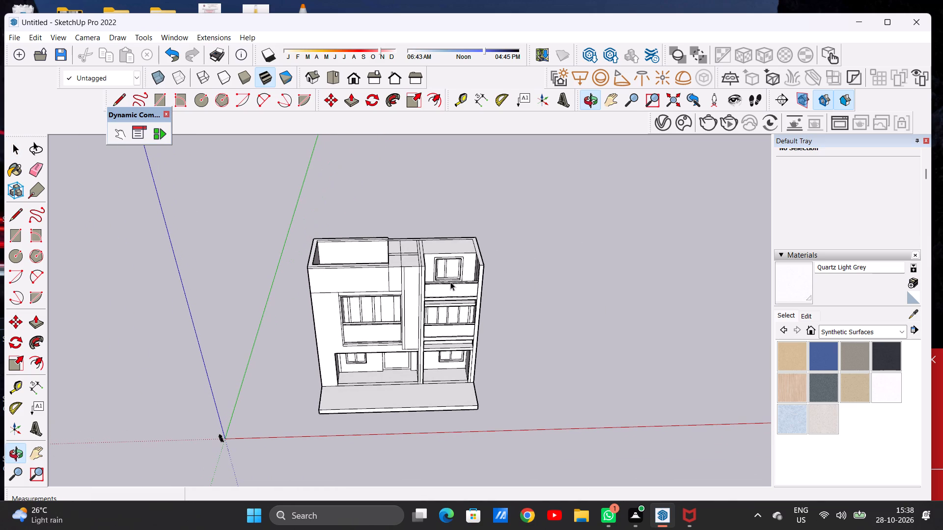
Erase the pair of parallel crosswise lines on the roof panel between the recess and the upper balcony.
scroll(418, 259, "up", 3)
scroll(418, 259, "down", 1)
scroll(418, 259, "up", 2)
middle_click_drag(395, 251, 400, 296)
scroll(400, 263, "up", 4)
key("e")
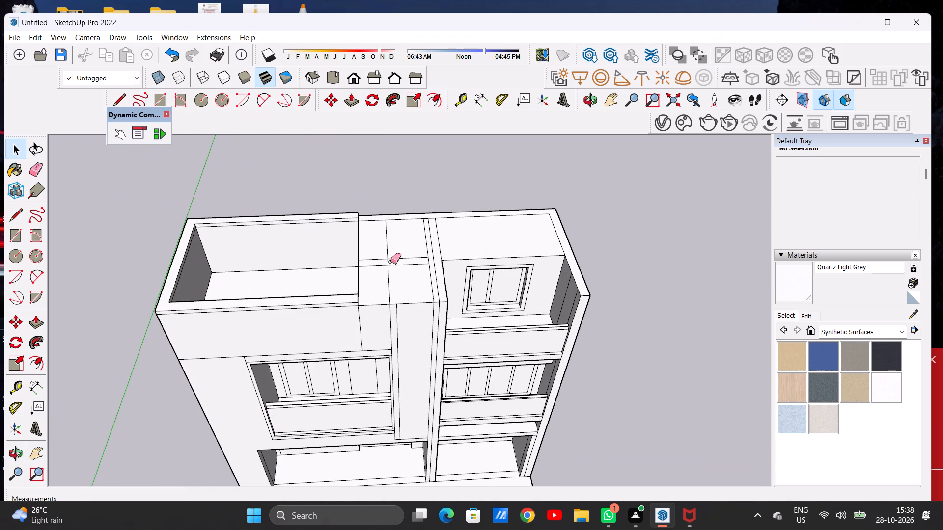
middle_click_drag(430, 257, 414, 270)
scroll(393, 271, "up", 5)
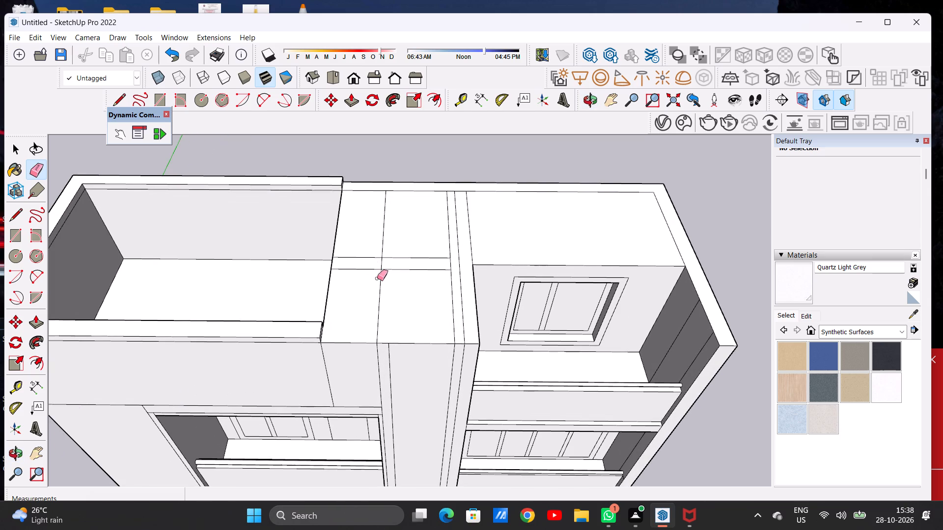
left_click_drag(354, 262, 356, 276)
left_click_drag(361, 258, 361, 269)
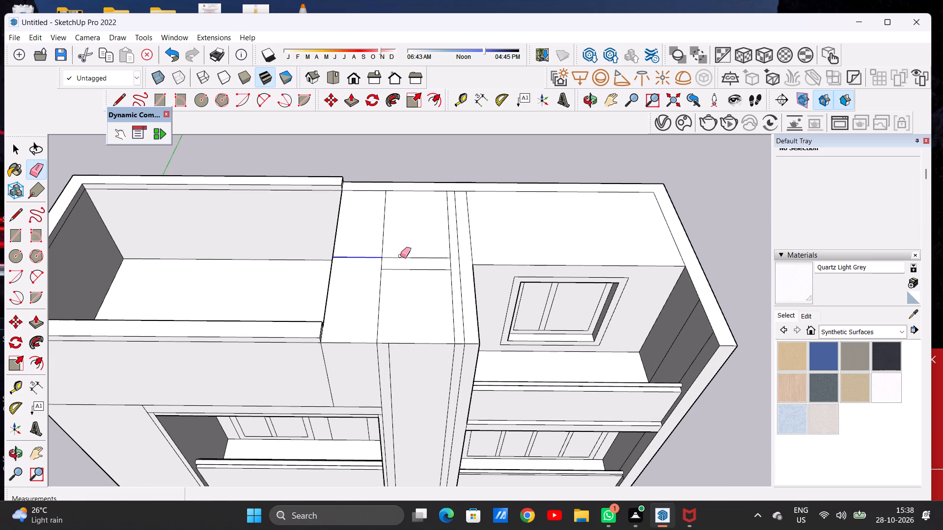
left_click_drag(400, 256, 403, 275)
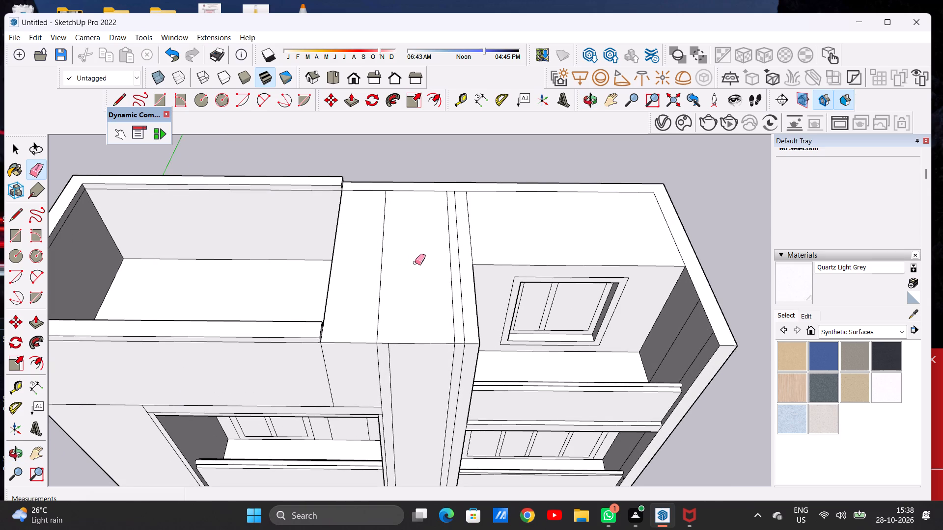
key("space")
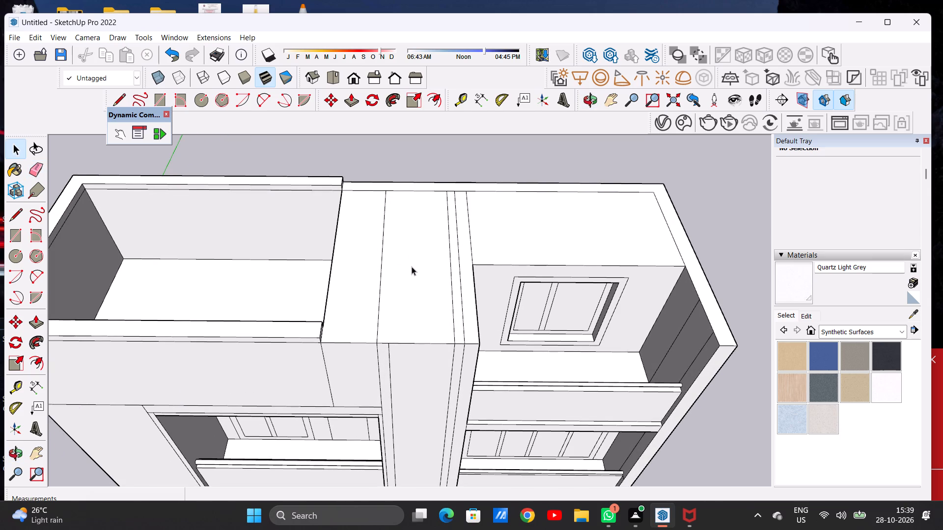
Draw a line about 30' 9" long across the roof from the front column's inset edge to the back parapet, parallel to the existing line.
scroll(410, 278, "down", 7)
middle_click_drag(421, 302, 419, 237)
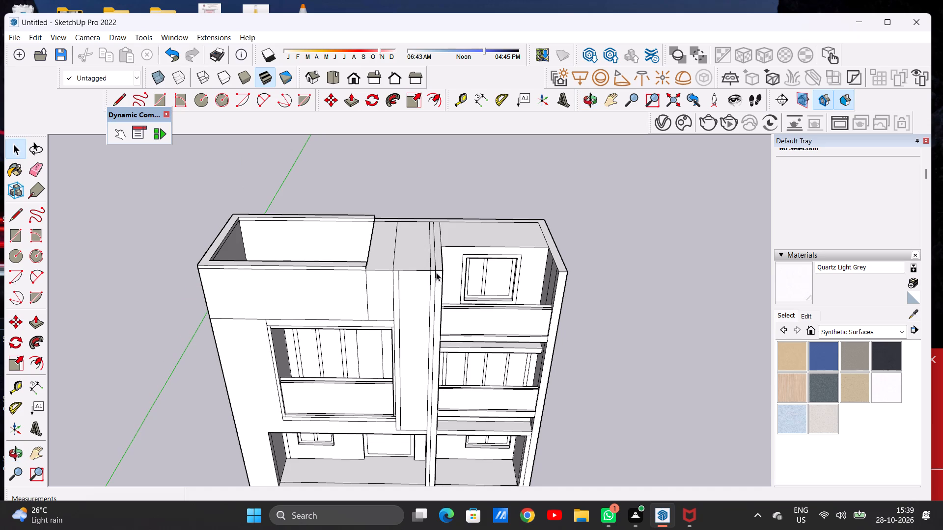
middle_click_drag(432, 277, 394, 293)
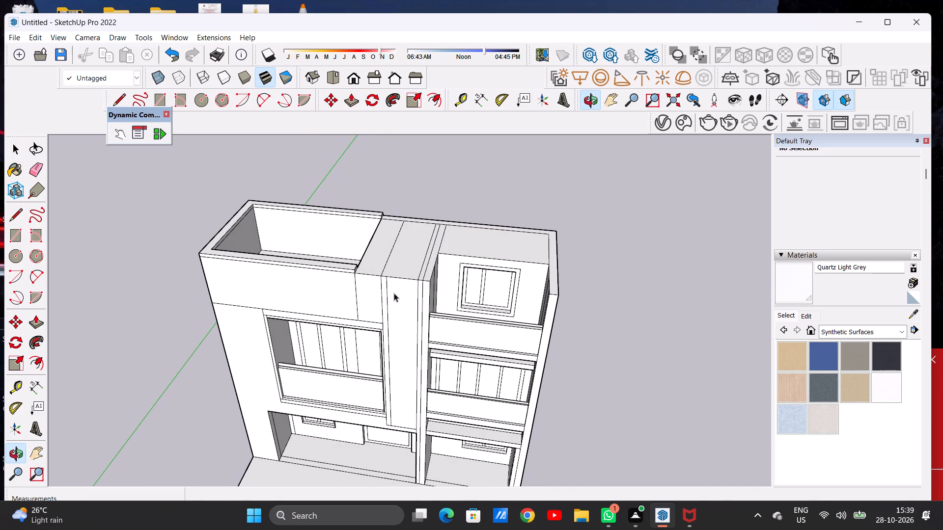
scroll(398, 283, "up", 3)
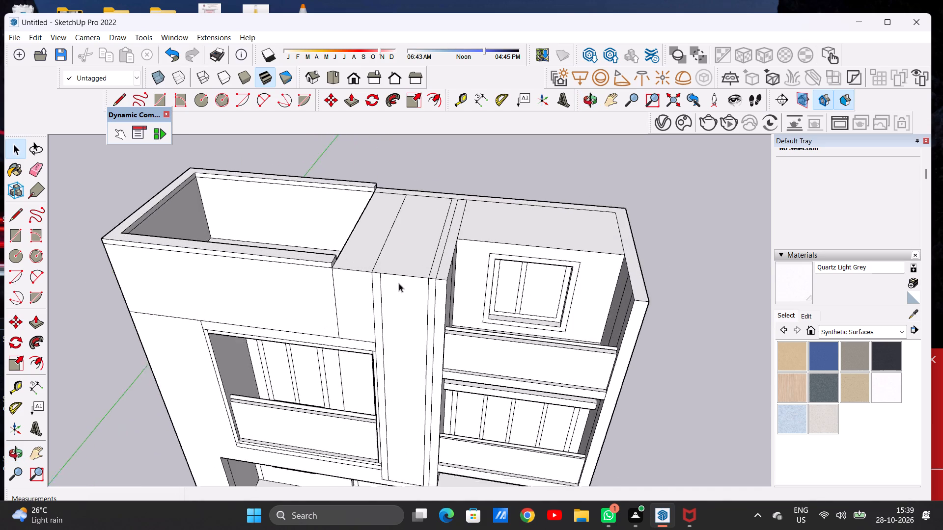
scroll(399, 283, "up", 2)
middle_click_drag(396, 260, 384, 279)
scroll(383, 282, "up", 1)
key("l")
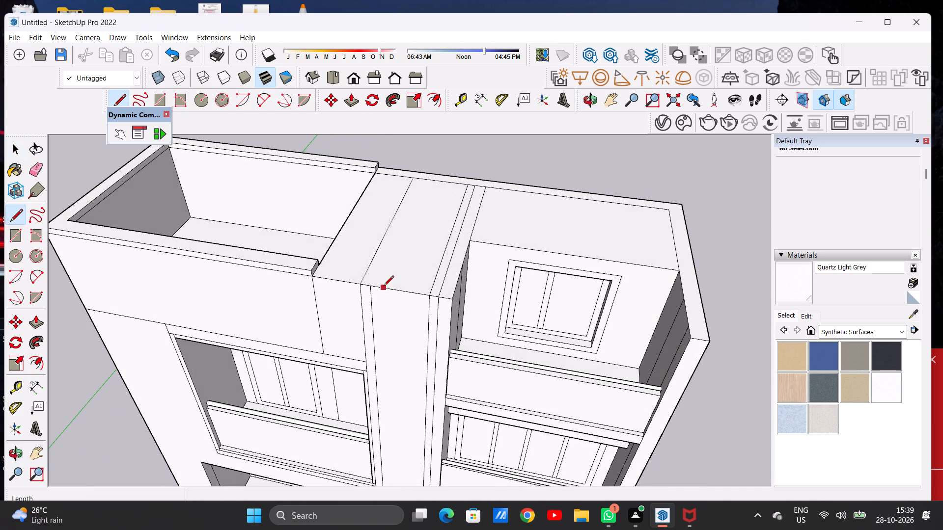
left_click(367, 287)
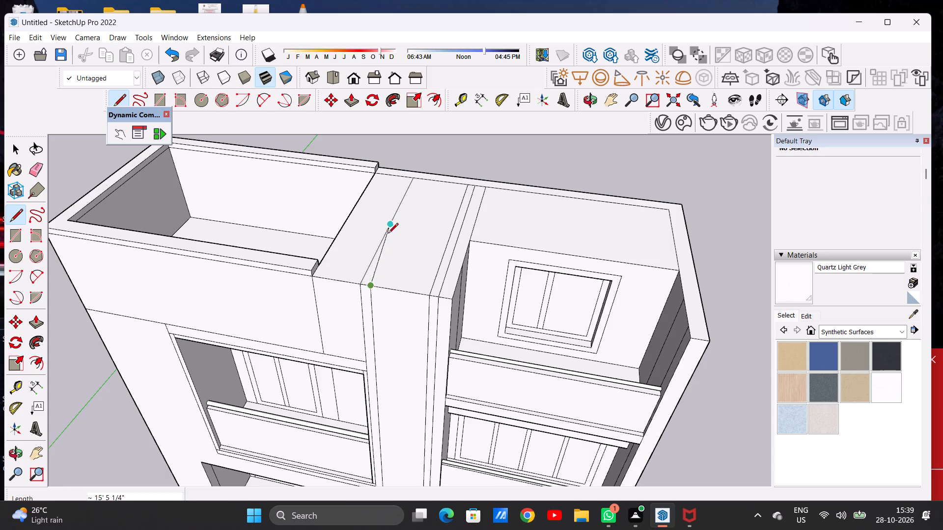
scroll(388, 235, "down", 6)
scroll(418, 199, "up", 1)
scroll(413, 203, "down", 1)
scroll(413, 204, "up", 9)
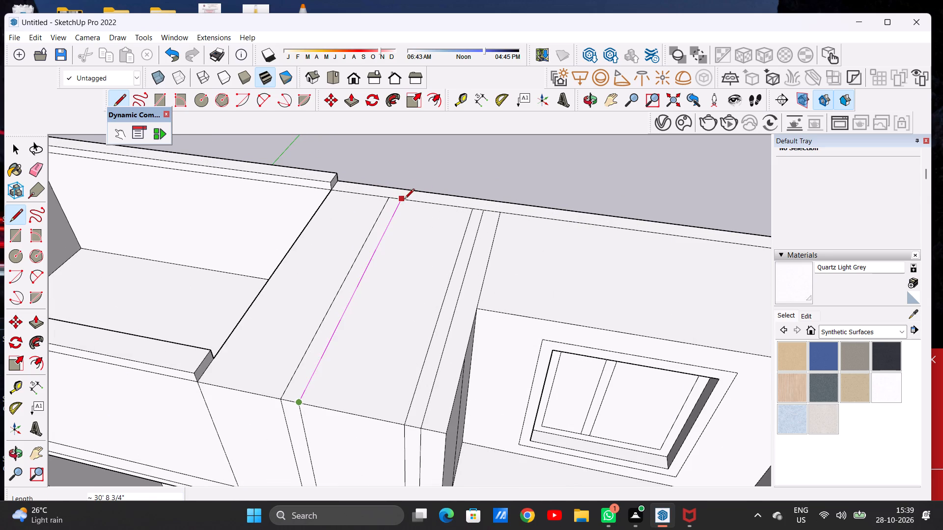
left_click(402, 198)
key("space")
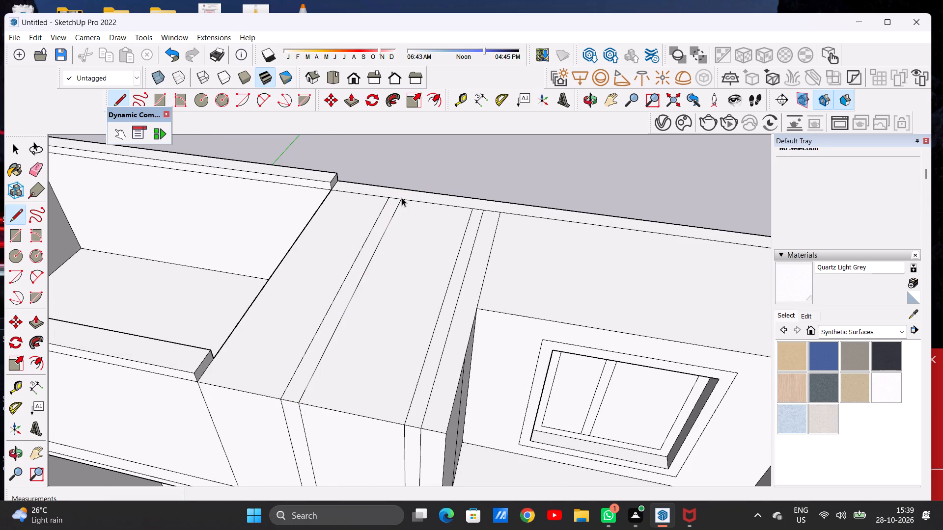
Push/Pull the wide middle roof strip between the recess and the upper balcony upward by about 22' 2".
scroll(414, 228, "down", 10)
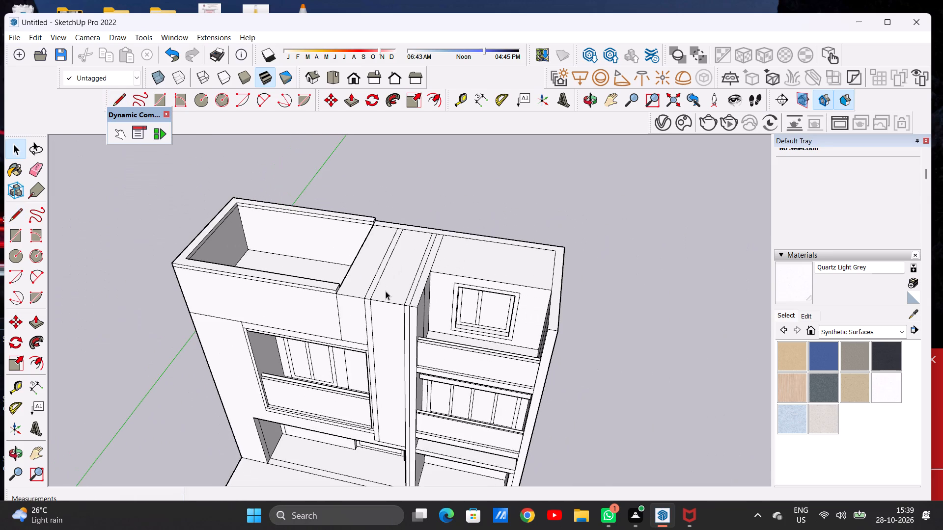
middle_click_drag(385, 287, 421, 208)
key("p")
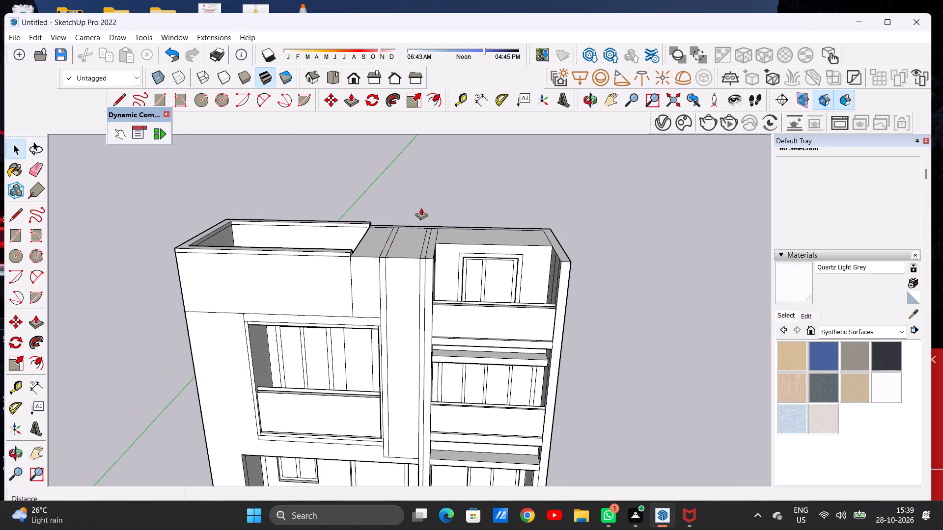
scroll(422, 208, "up", 5)
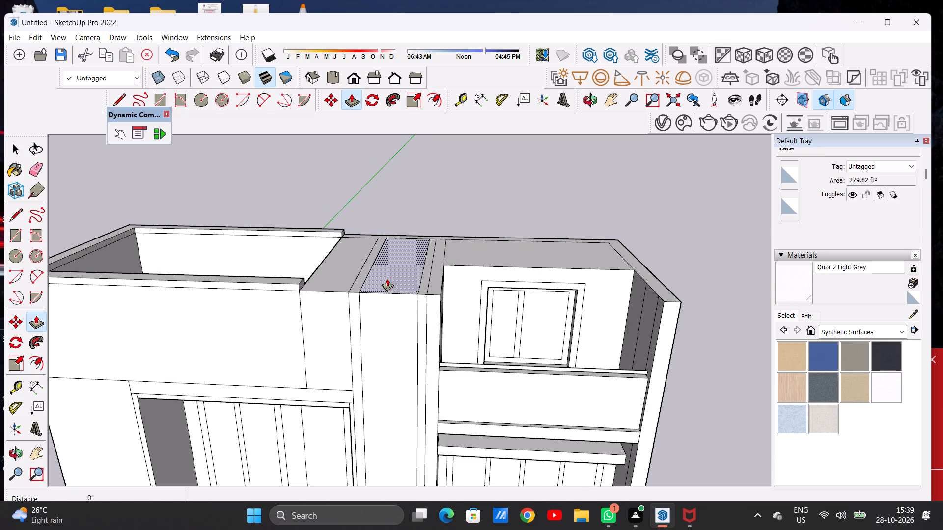
left_click(387, 278)
scroll(401, 279, "down", 5)
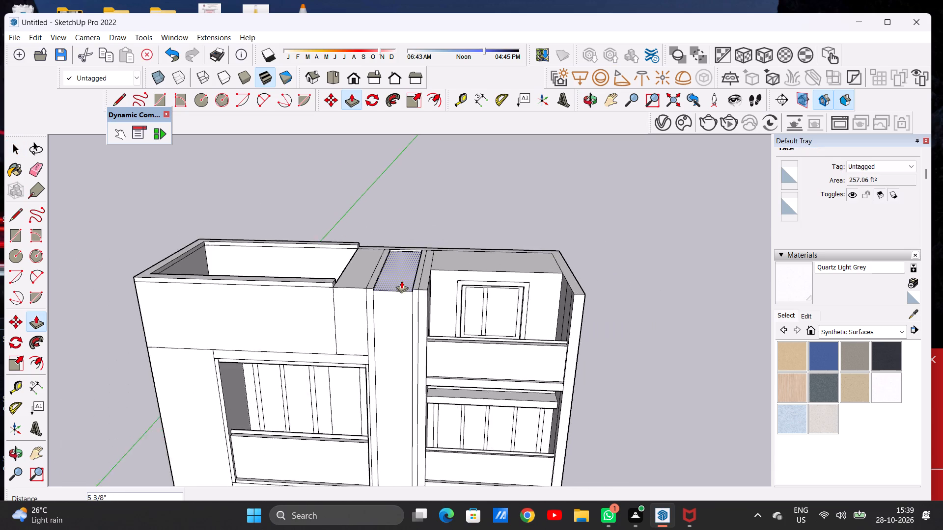
scroll(401, 281, "down", 3)
scroll(401, 281, "up", 1)
scroll(401, 281, "down", 1)
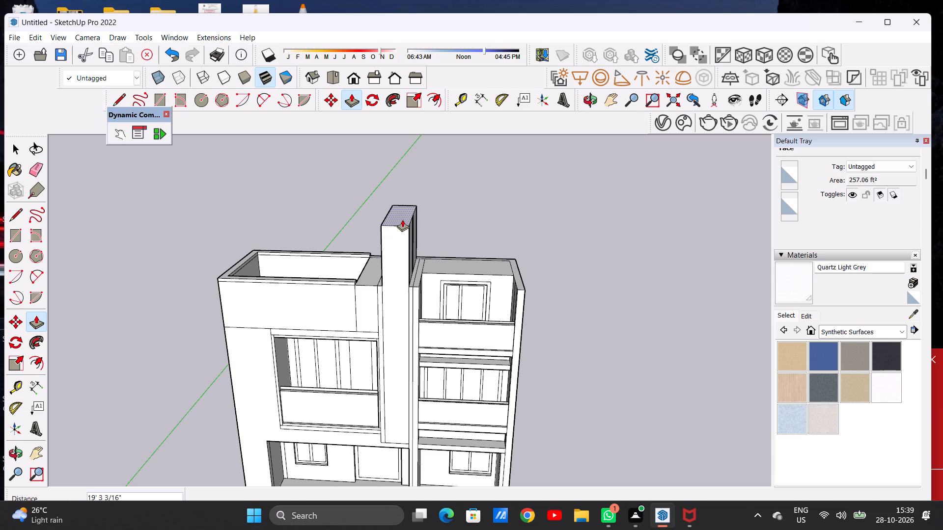
left_click(409, 211)
Push/Pull the narrow roof strip on the tower's balcony side up about 22' 2", level with the tower top.
scroll(410, 272, "up", 12)
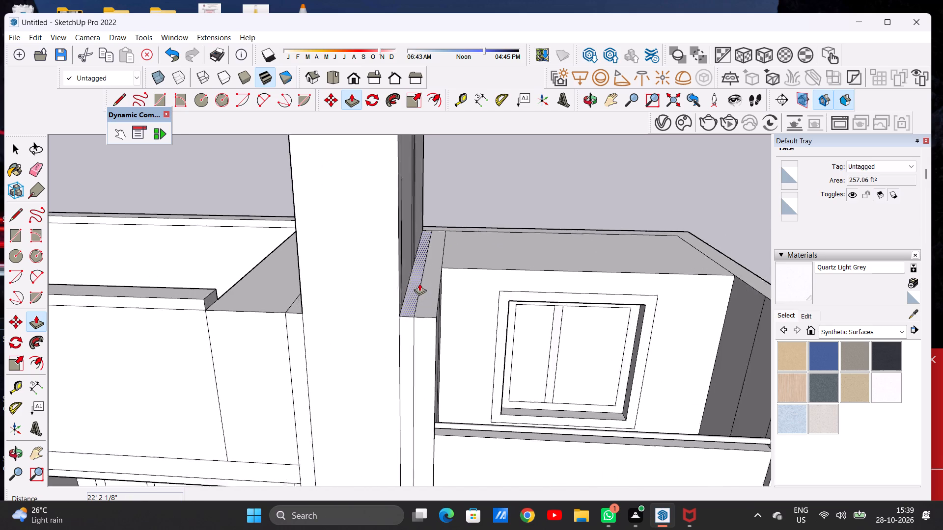
scroll(419, 283, "up", 1)
left_click(406, 300)
scroll(410, 277, "down", 13)
scroll(413, 295, "up", 1)
scroll(413, 295, "down", 2)
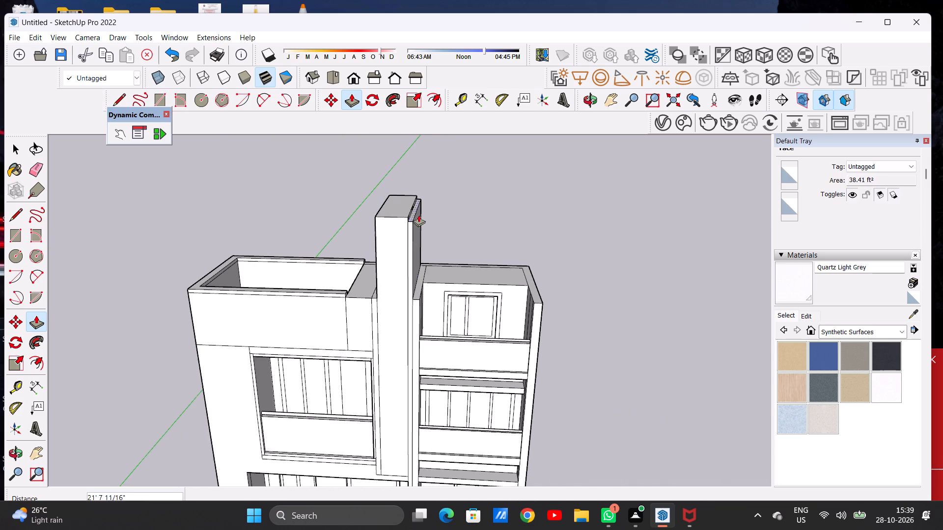
scroll(418, 214, "up", 1)
scroll(418, 214, "down", 1)
scroll(418, 214, "up", 6)
left_click(393, 226)
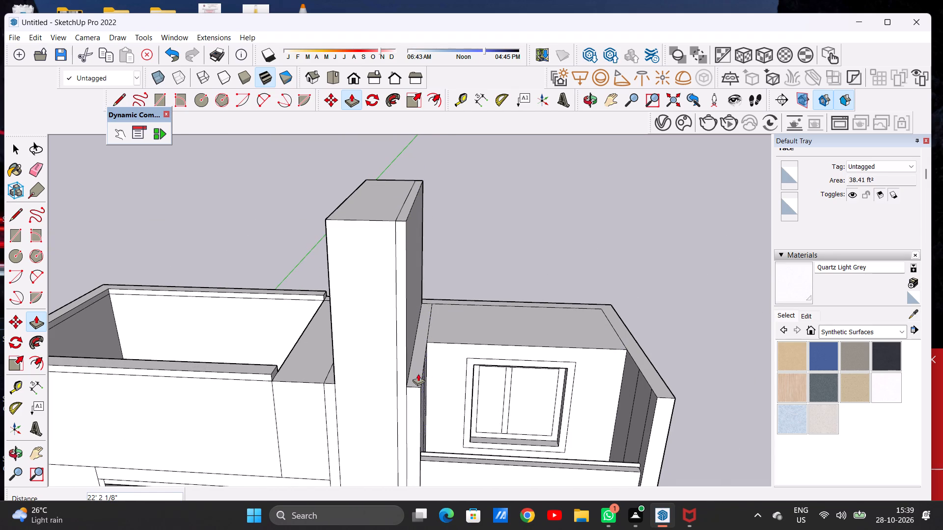
Push/Pull the outer roof strip nearest the upper balcony up about 22' 2", flush with the tower top.
left_click(414, 374)
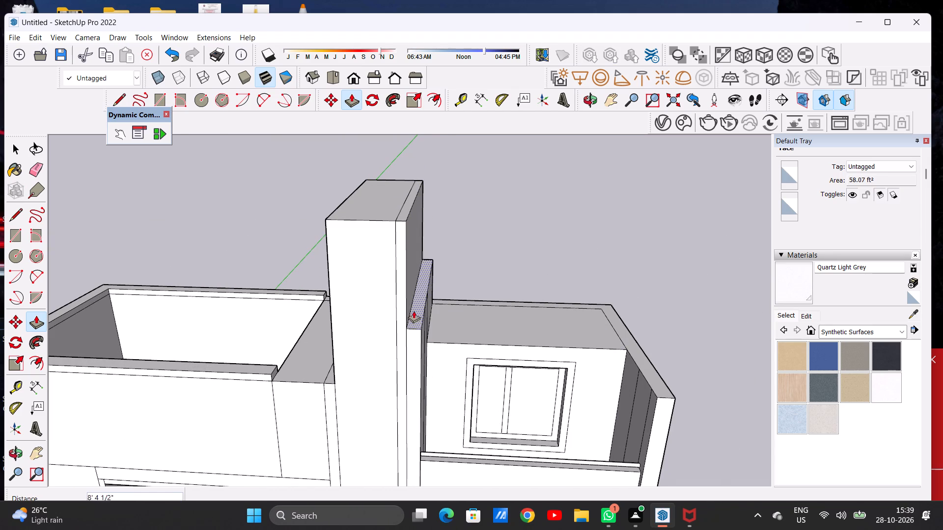
left_click(406, 217)
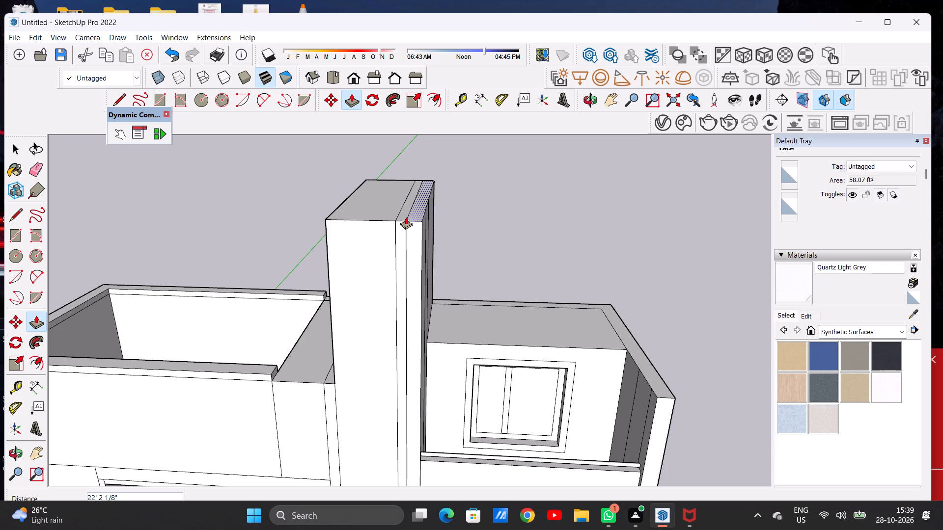
key("space")
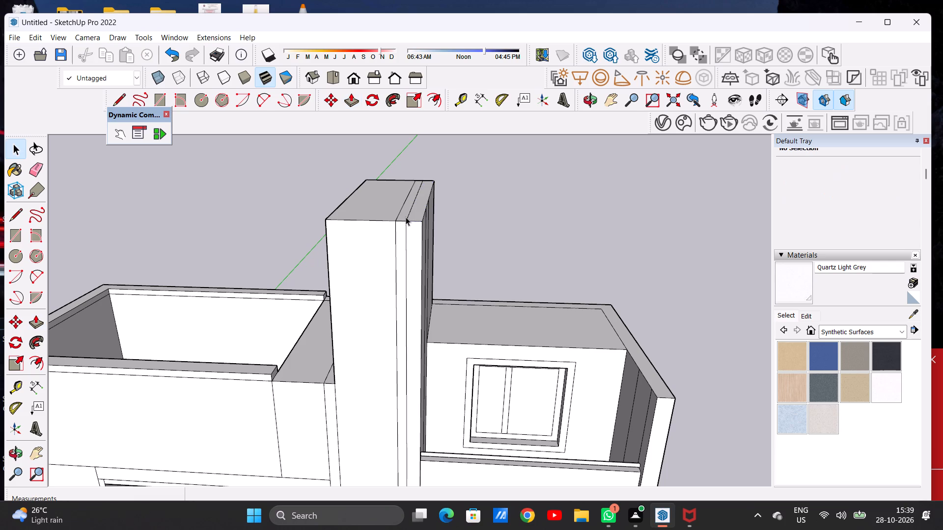
Push/Pull the narrow roof strip on the tower's recess side up about 22' 2", flush with the tower top.
scroll(410, 259, "down", 11)
middle_click_drag(419, 331, 435, 253)
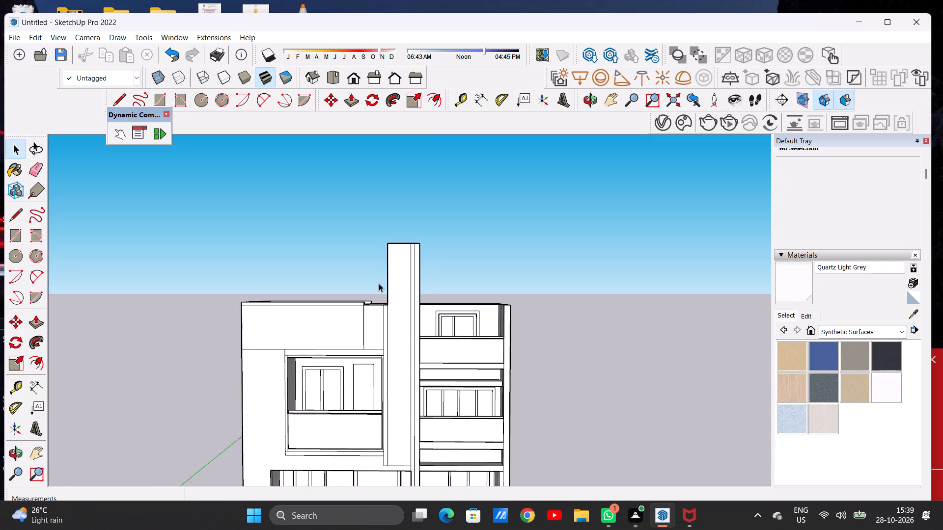
middle_click_drag(379, 283, 435, 358)
scroll(386, 310, "up", 6)
middle_click_drag(394, 308, 394, 308)
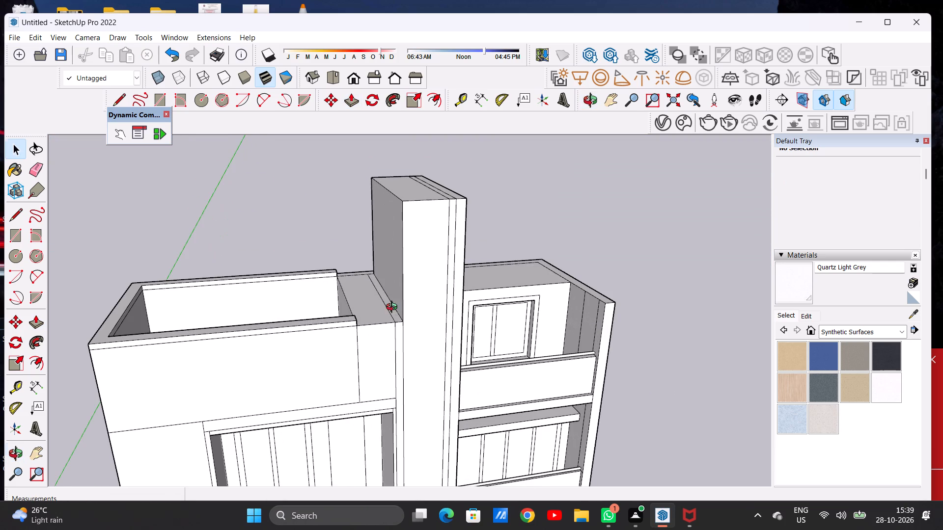
middle_click_drag(394, 308, 382, 320)
scroll(398, 316, "up", 4)
key("p")
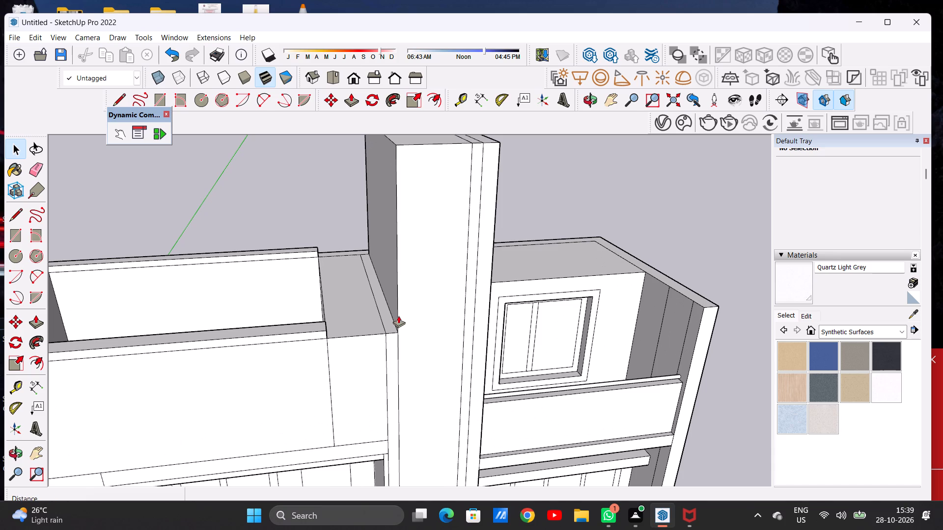
scroll(401, 308, "up", 3)
left_click(382, 332)
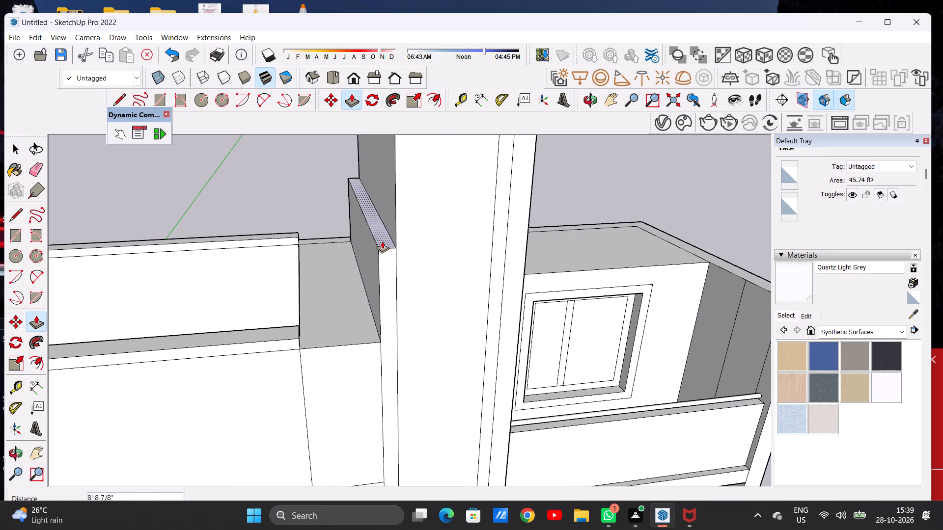
scroll(383, 273, "down", 8)
scroll(385, 293, "up", 1)
scroll(385, 293, "down", 2)
scroll(385, 206, "up", 11)
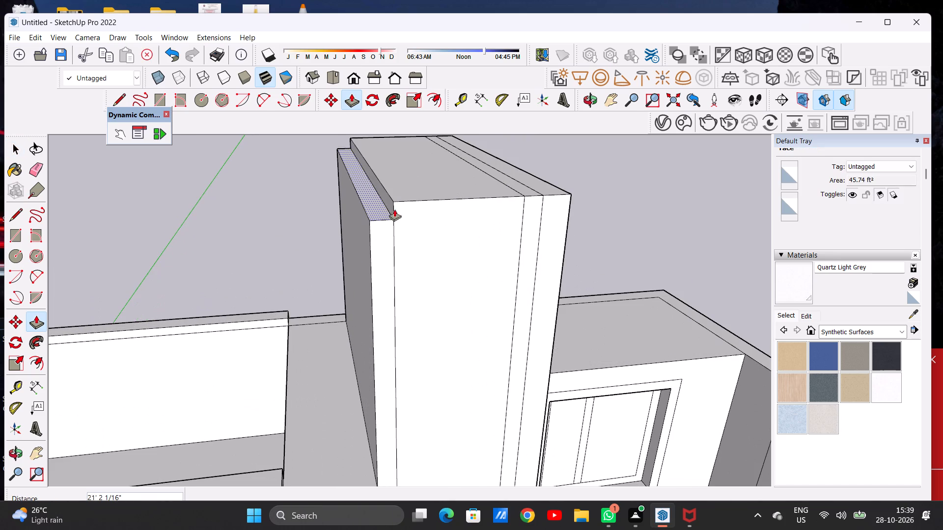
left_click(390, 201)
Push/Pull the wide roof strip between the recess and the tower up about 22' 2", matching the tower top.
scroll(391, 201, "down", 10)
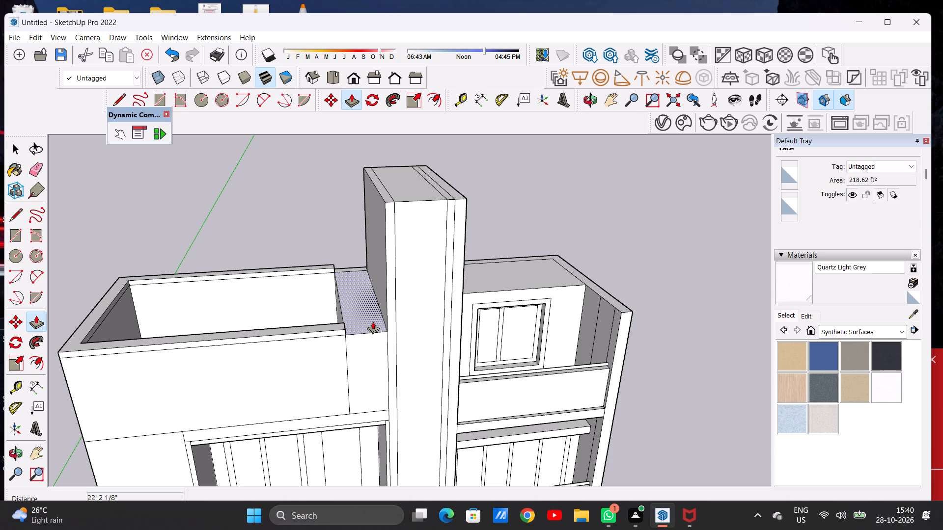
left_click(373, 321)
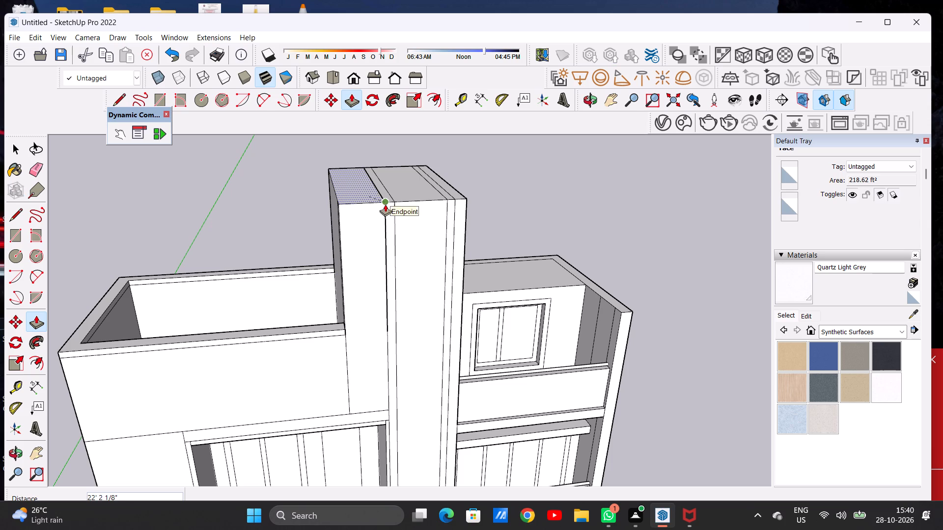
left_click(385, 204)
key("space")
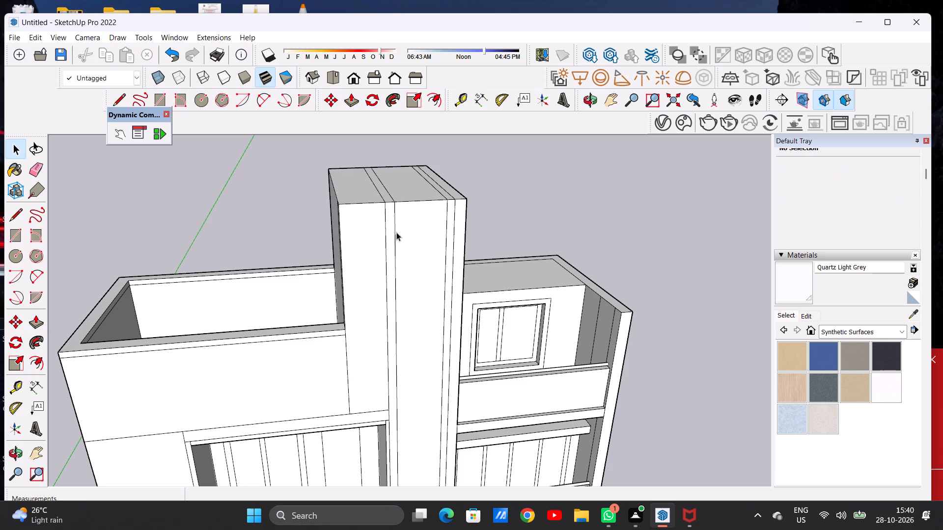
Examine the raised tower from the front, checking its proportions and vertical strips against the facade and balconies.
scroll(411, 243, "down", 12)
middle_click_drag(411, 265, 383, 213)
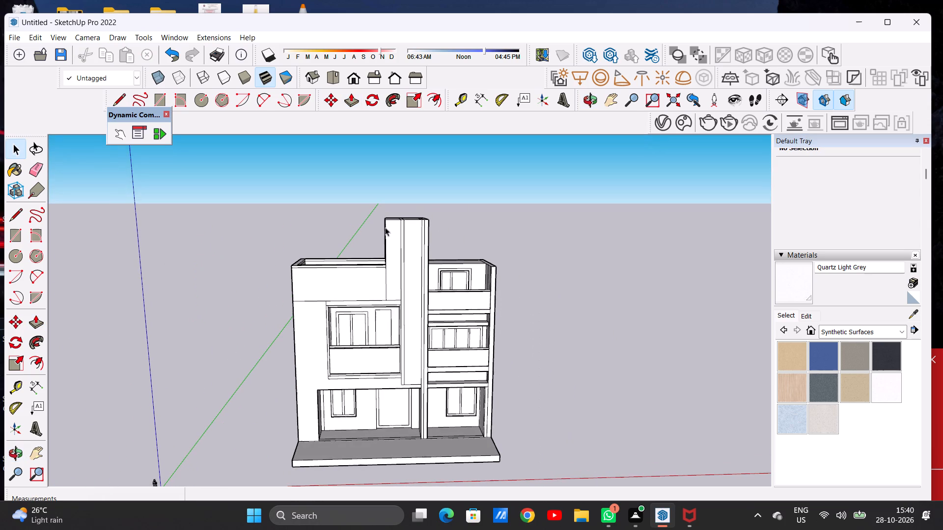
scroll(397, 287, "up", 9)
scroll(385, 300, "down", 5)
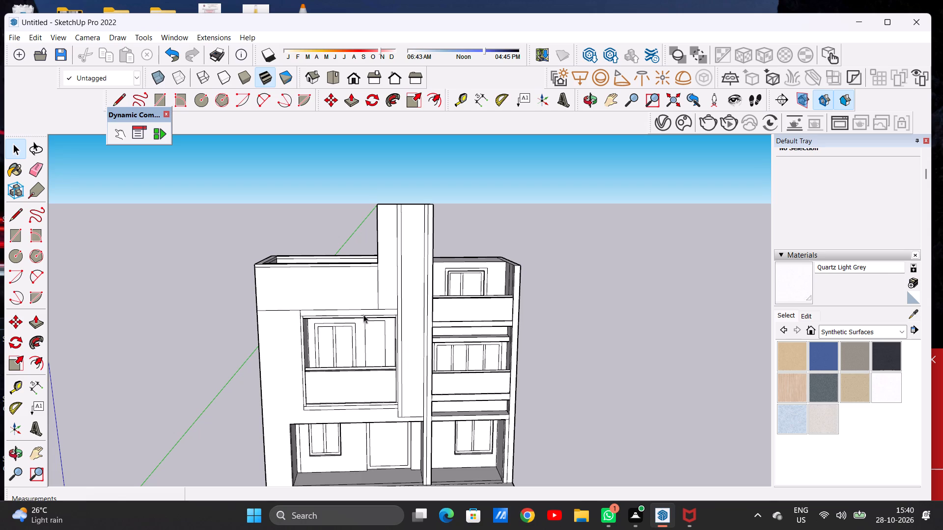
scroll(361, 323, "down", 4)
middle_click_drag(394, 326, 394, 308)
scroll(400, 243, "up", 7)
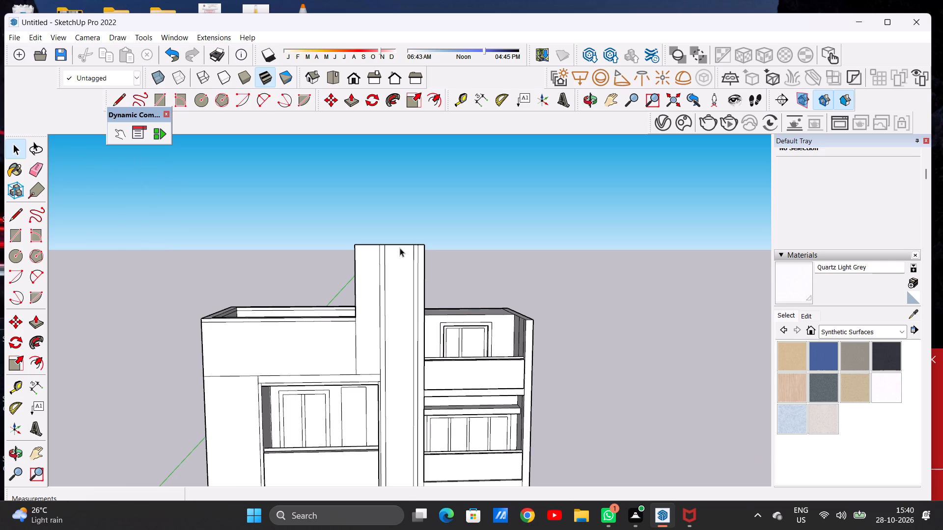
scroll(400, 248, "down", 5)
scroll(406, 255, "up", 1)
scroll(406, 255, "down", 7)
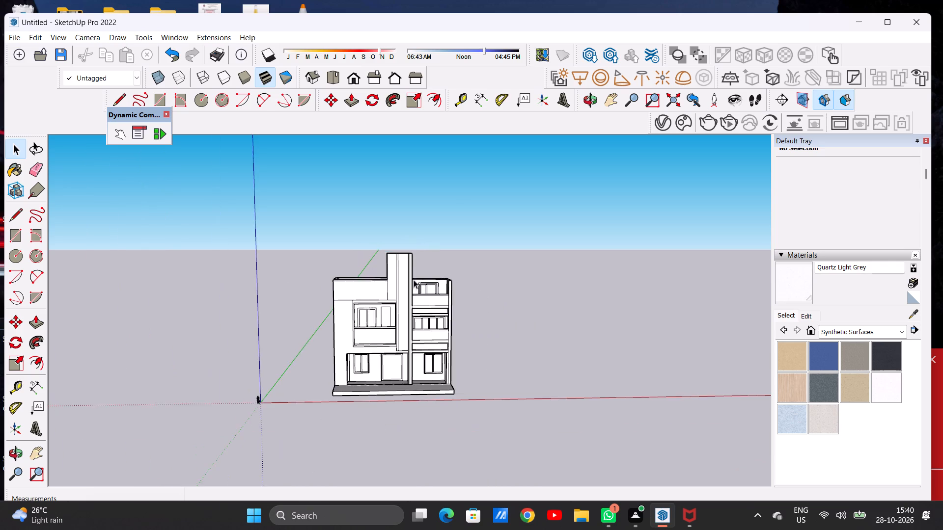
scroll(414, 309, "up", 9)
middle_click_drag(413, 300, 422, 307)
scroll(422, 307, "up", 1)
scroll(419, 304, "down", 8)
scroll(414, 360, "up", 12)
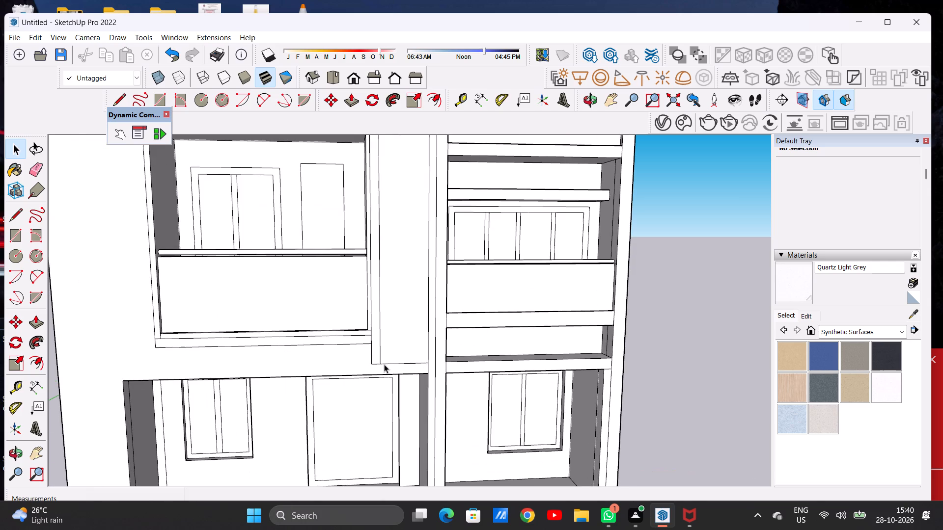
scroll(376, 353, "down", 6)
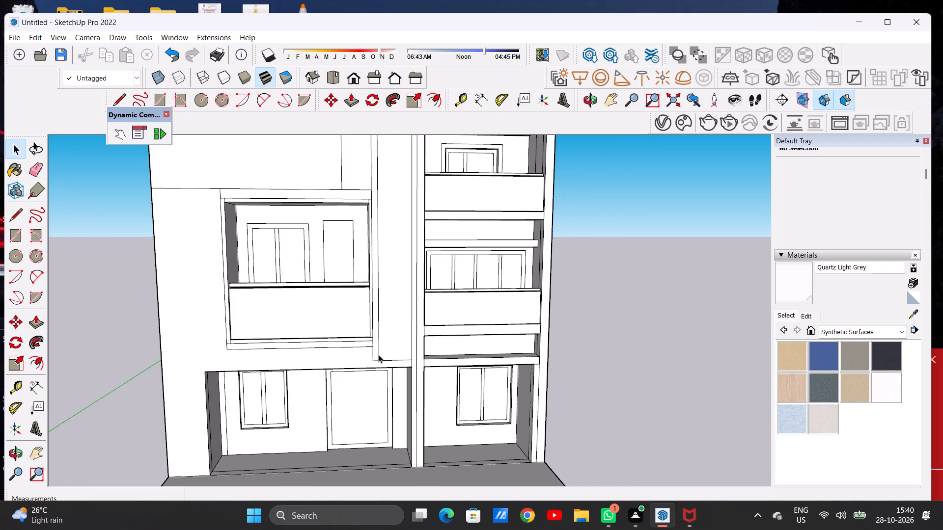
scroll(414, 336, "down", 9)
scroll(401, 252, "up", 7)
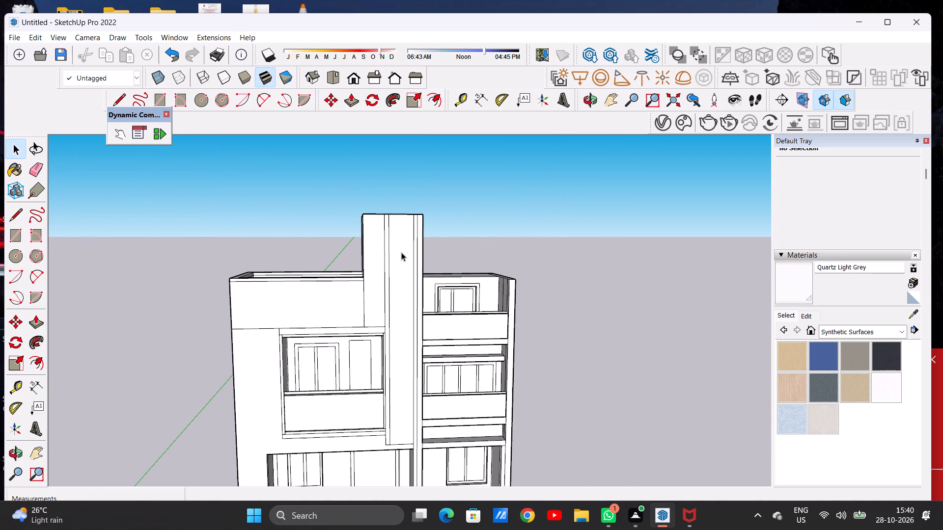
scroll(419, 262, "down", 5)
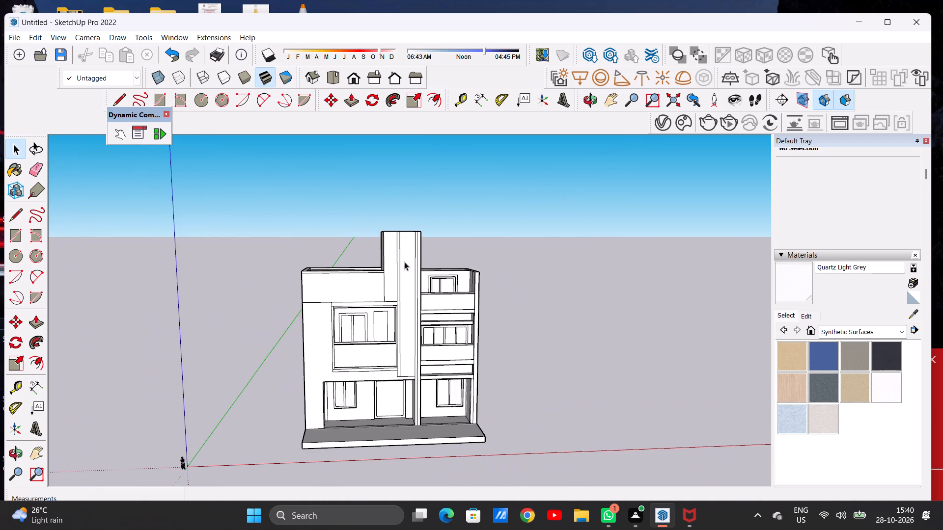
middle_click_drag(404, 262, 398, 260)
scroll(411, 248, "up", 8)
middle_click_drag(409, 254, 395, 256)
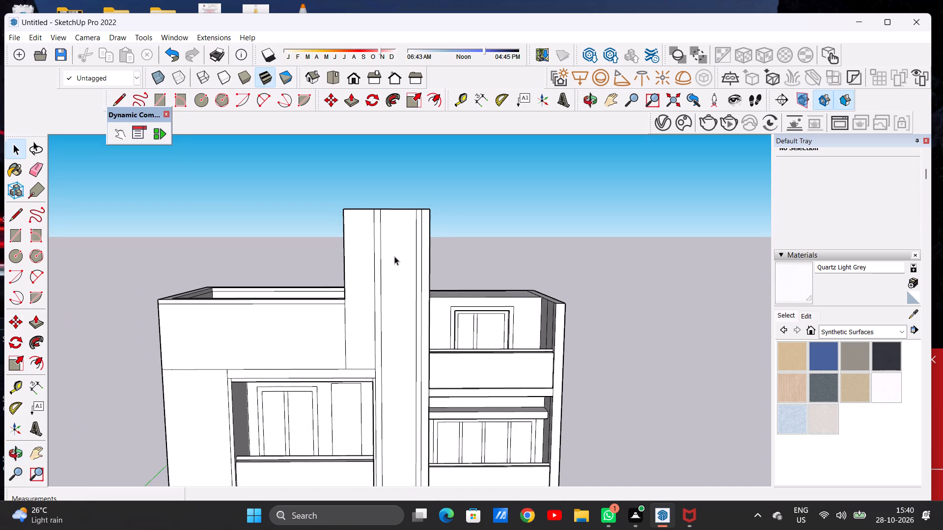
scroll(394, 256, "down", 1)
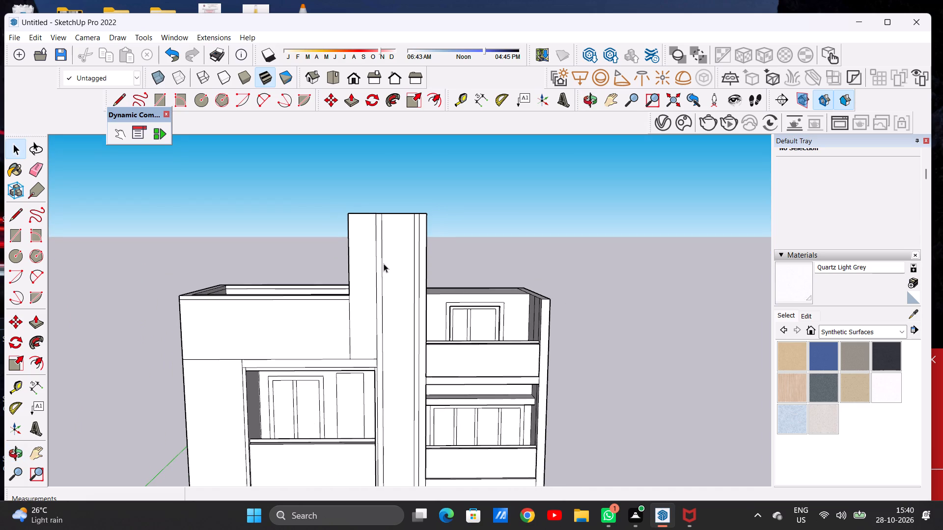
Examine the tower, rooftop recess and parapet obliquely and from above.
key("l")
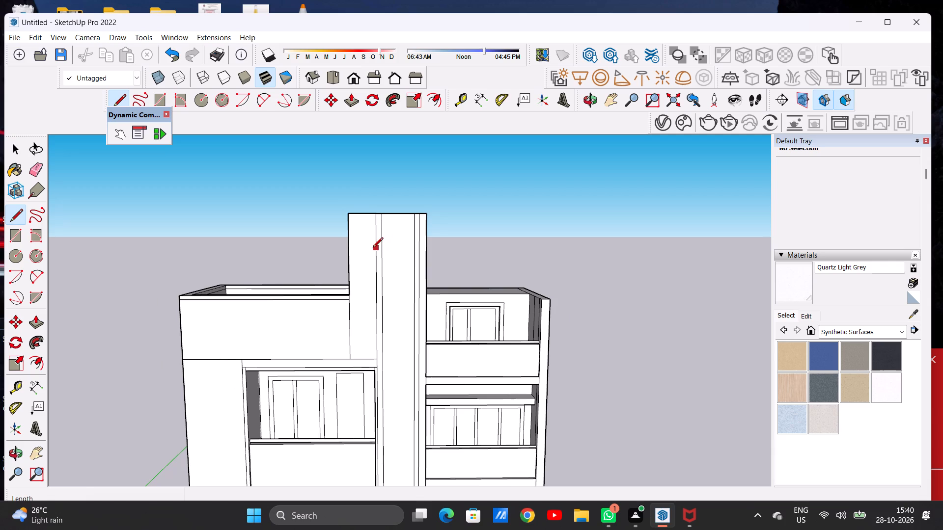
key("space")
scroll(410, 236, "down", 5)
middle_click_drag(333, 257, 387, 280)
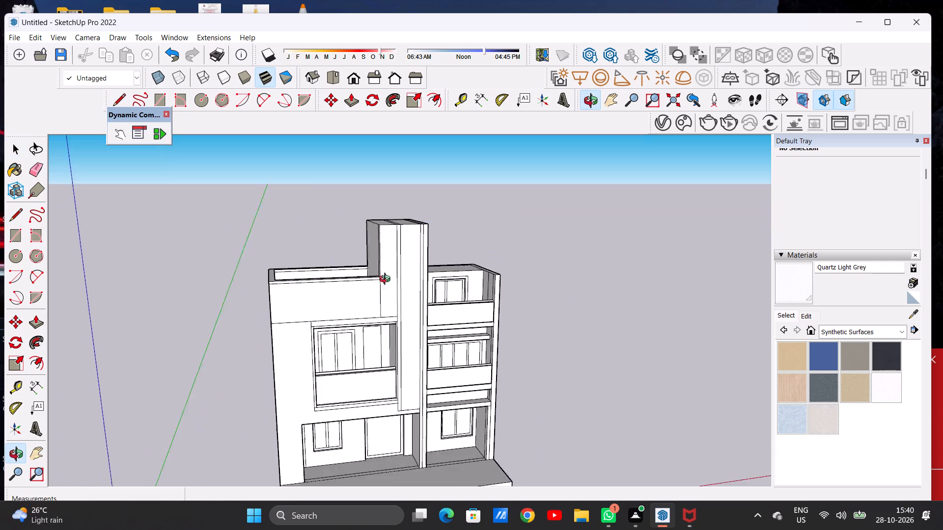
middle_click_drag(387, 280, 427, 308)
scroll(418, 309, "down", 3)
middle_click_drag(321, 312, 297, 341)
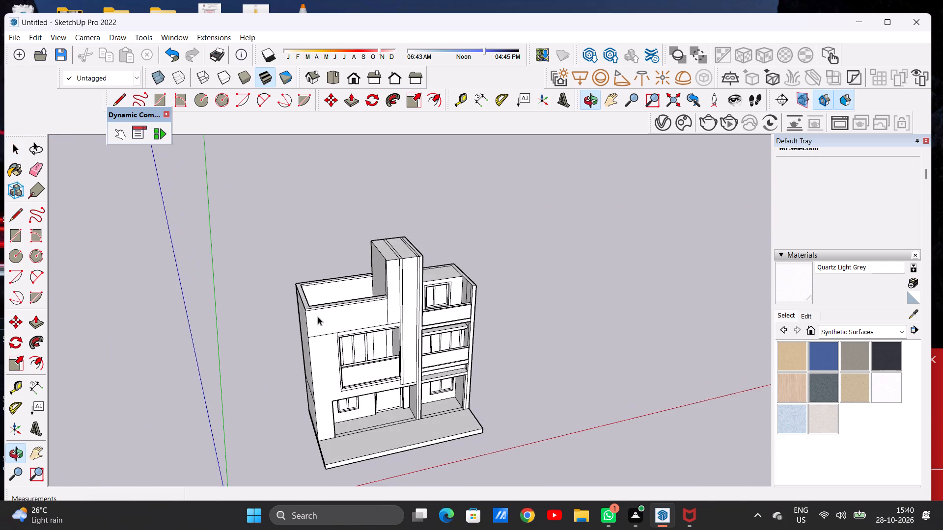
scroll(318, 316, "up", 6)
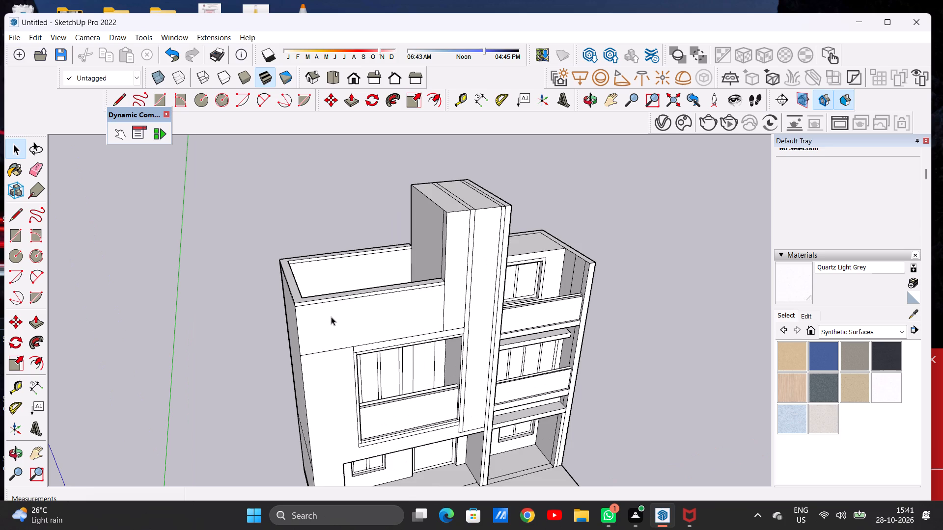
scroll(336, 301, "down", 6)
middle_click_drag(325, 288, 294, 331)
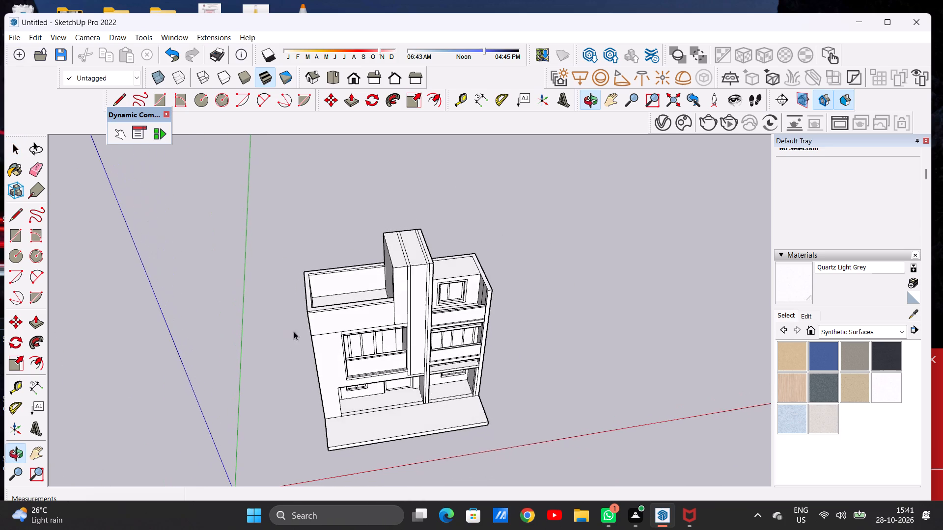
middle_click_drag(294, 331, 294, 343)
scroll(307, 309, "up", 8)
middle_click_drag(320, 313, 313, 323)
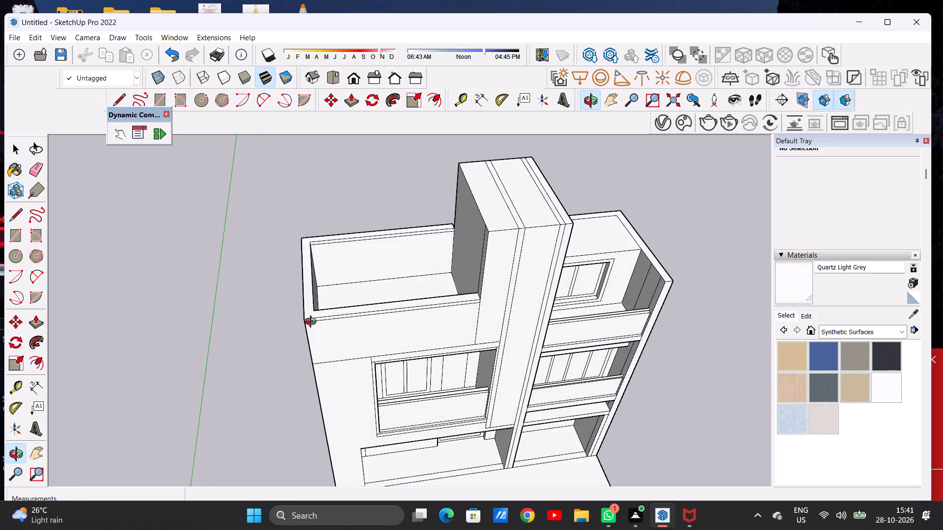
Draw two parallel lines about 2' 5" long across the top of the terrace's outer side parapet, near the front corner.
middle_click_drag(313, 323, 309, 318)
scroll(311, 308, "up", 4)
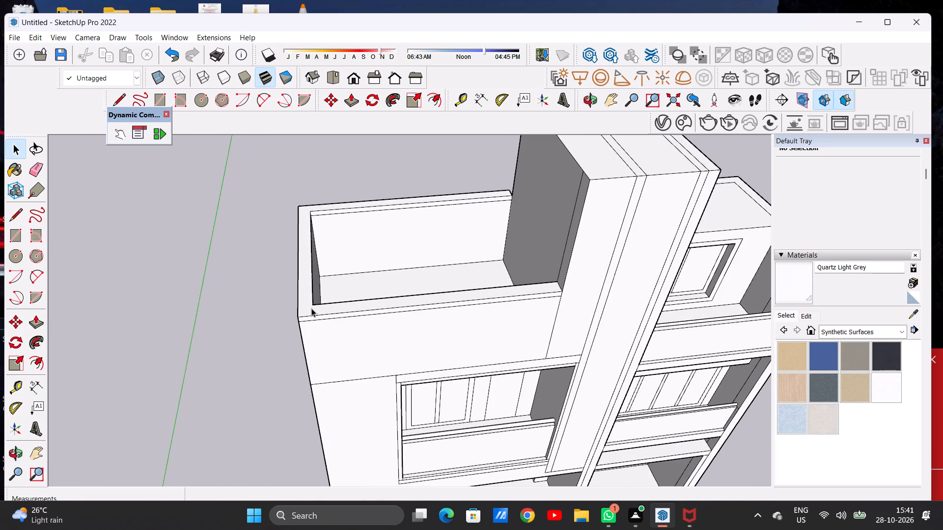
key("l")
middle_click_drag(309, 302, 300, 323)
scroll(301, 304, "up", 5)
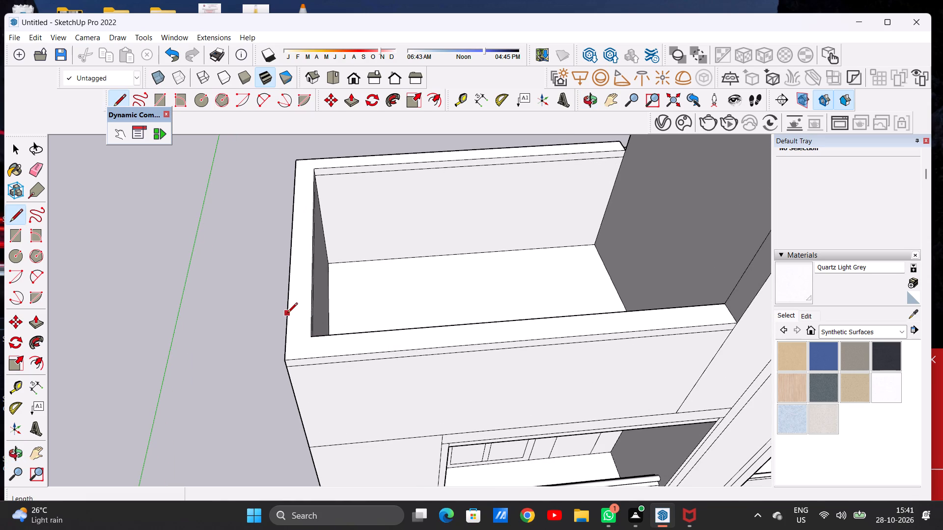
left_click(287, 314)
left_click(310, 315)
left_click(289, 286)
left_click(312, 285)
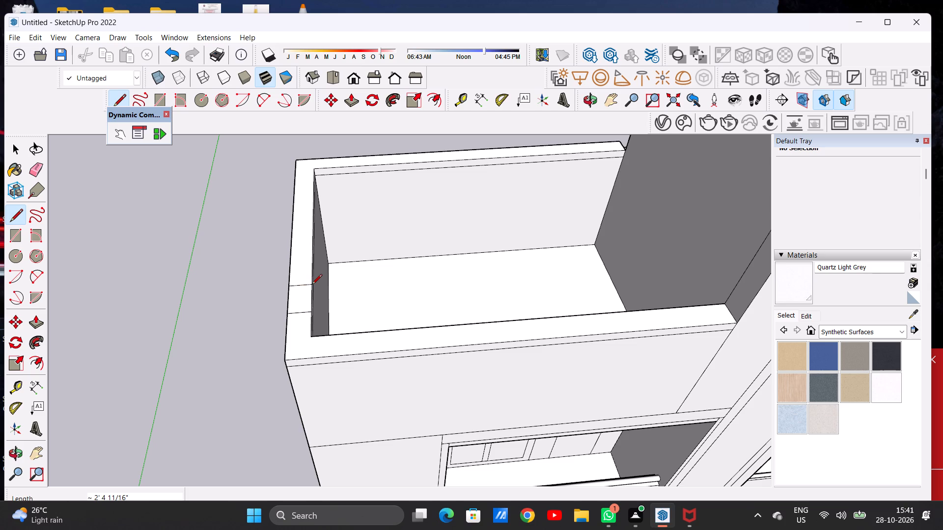
Draw a second pair of lines about 2' 5" long across the same parapet top, near the rear corner.
left_click(293, 199)
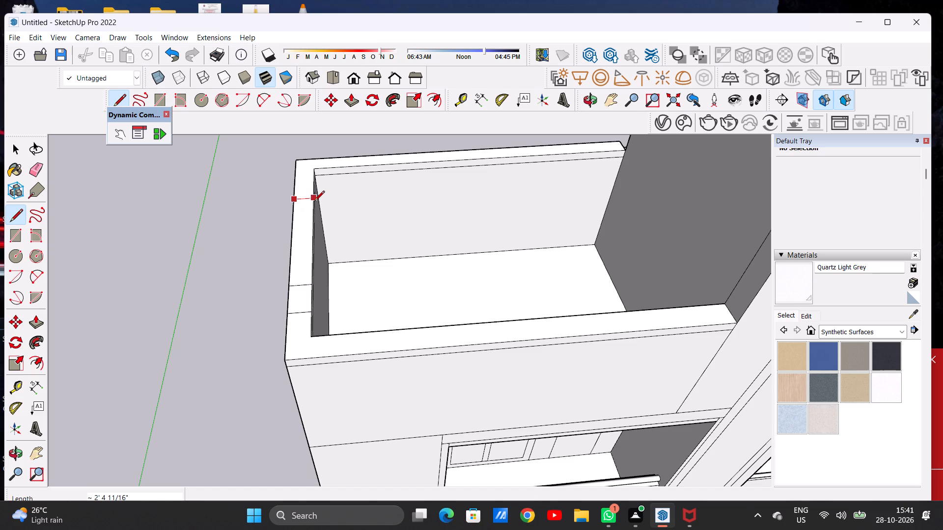
left_click(314, 202)
scroll(306, 212, "up", 4)
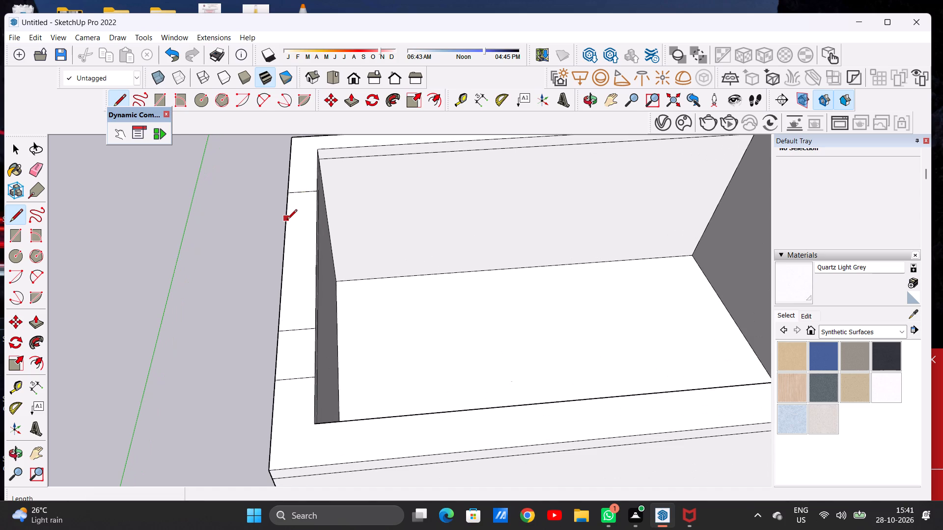
left_click(287, 220)
left_click(318, 221)
key("space")
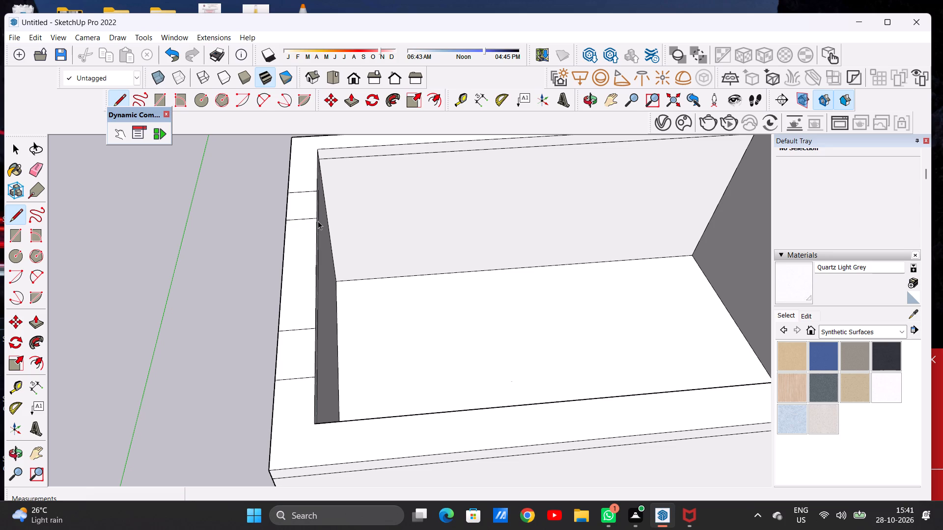
key("space")
Join the rear pair of lines with two lengthwise lines about 3' 6" long, inset from the parapet's outer and inner edges.
scroll(322, 224, "down", 12)
middle_click_drag(317, 268, 304, 225)
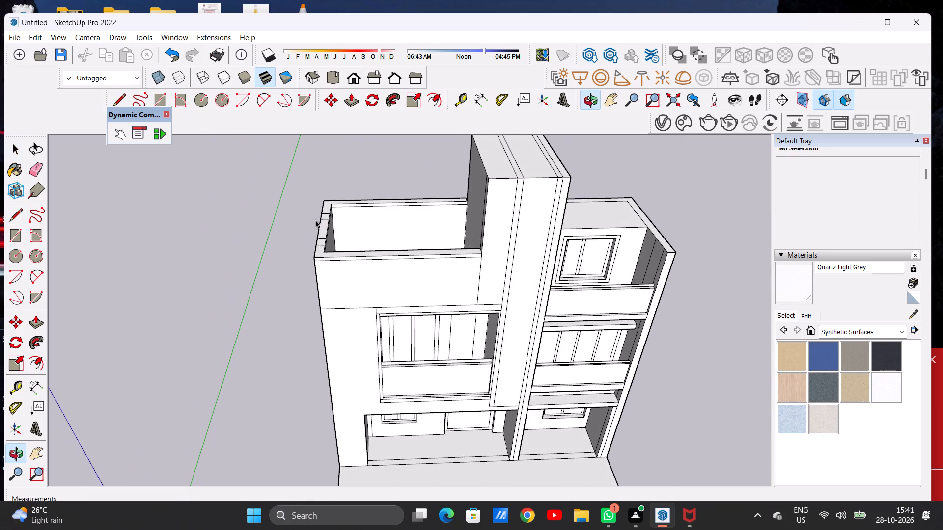
scroll(316, 219, "up", 1)
scroll(316, 219, "down", 1)
scroll(316, 219, "up", 3)
scroll(316, 219, "down", 1)
scroll(316, 219, "up", 8)
middle_click_drag(324, 219, 340, 234)
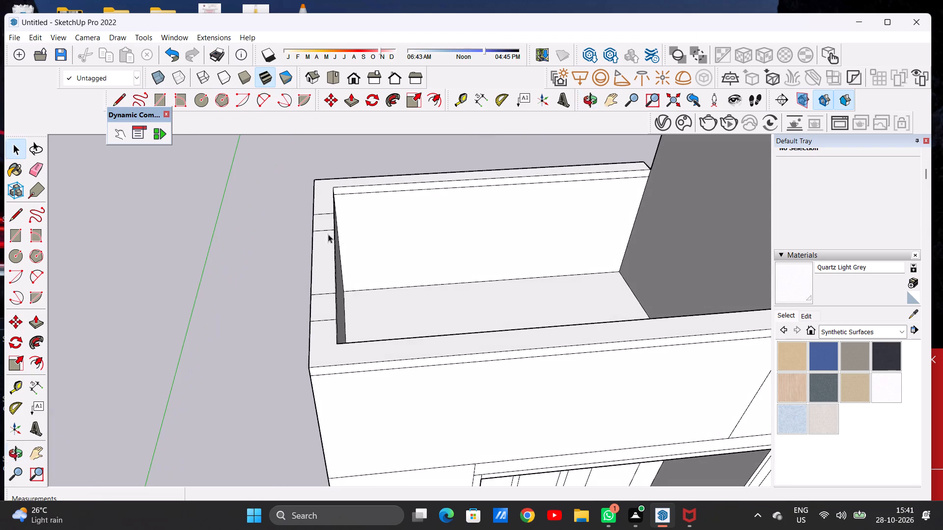
middle_click_drag(317, 235, 322, 255)
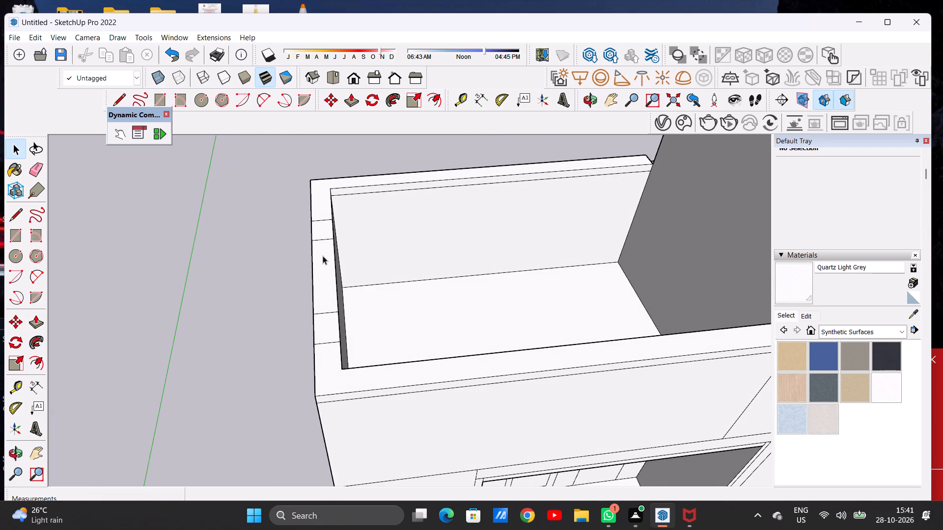
middle_click_drag(321, 238, 320, 251)
key("l")
scroll(319, 239, "up", 6)
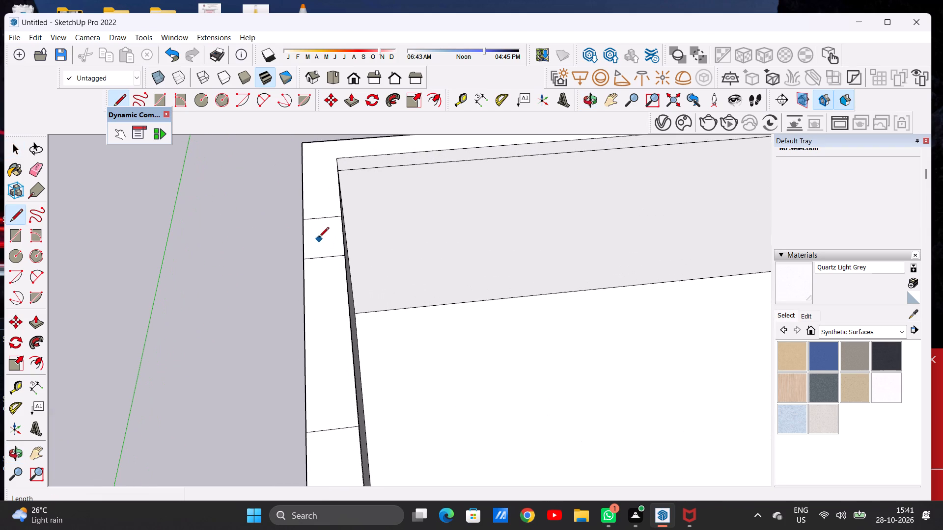
left_click(310, 219)
left_click(311, 258)
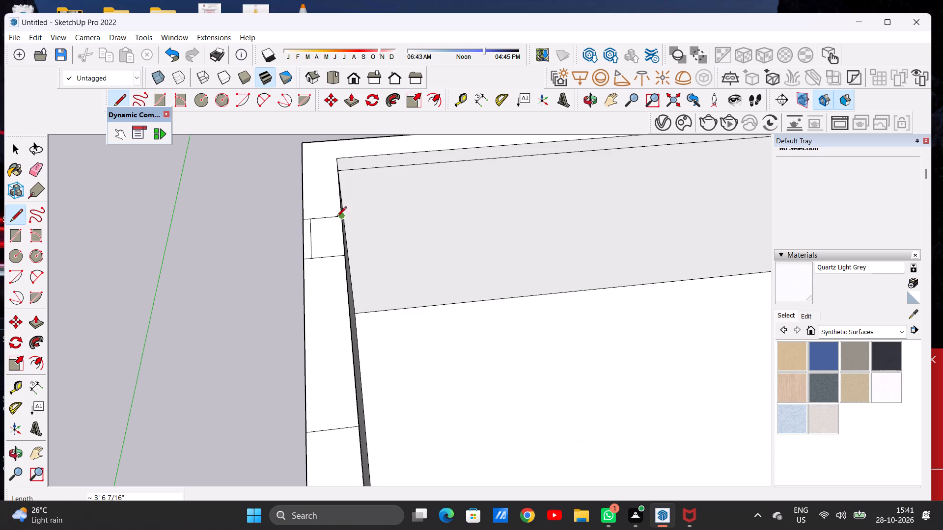
scroll(333, 226, "up", 7)
left_click(337, 209)
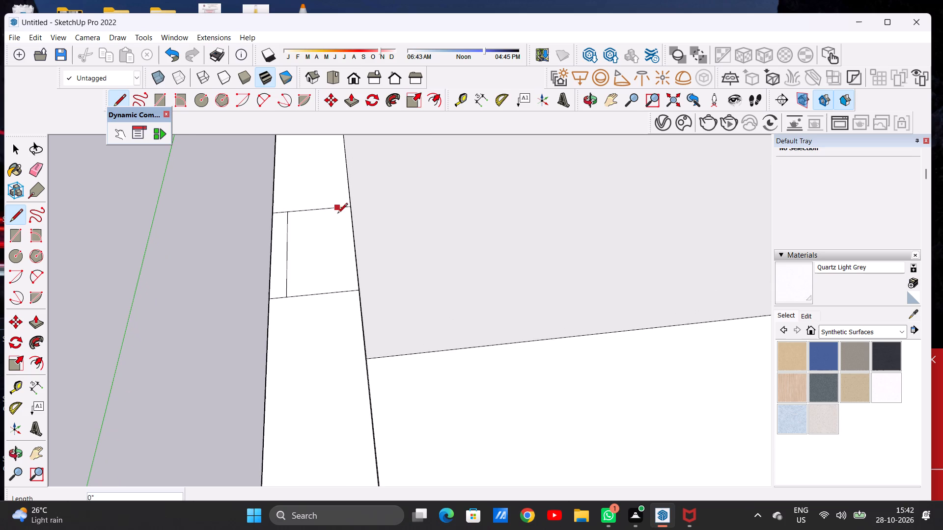
left_click(342, 291)
scroll(314, 195, "down", 1)
scroll(314, 195, "up", 1)
scroll(314, 195, "down", 9)
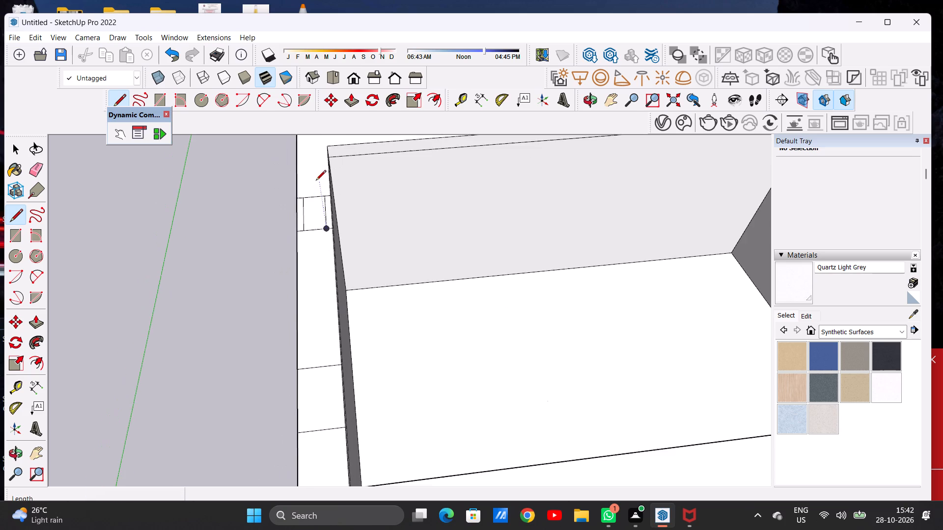
scroll(316, 181, "down", 1)
key("space")
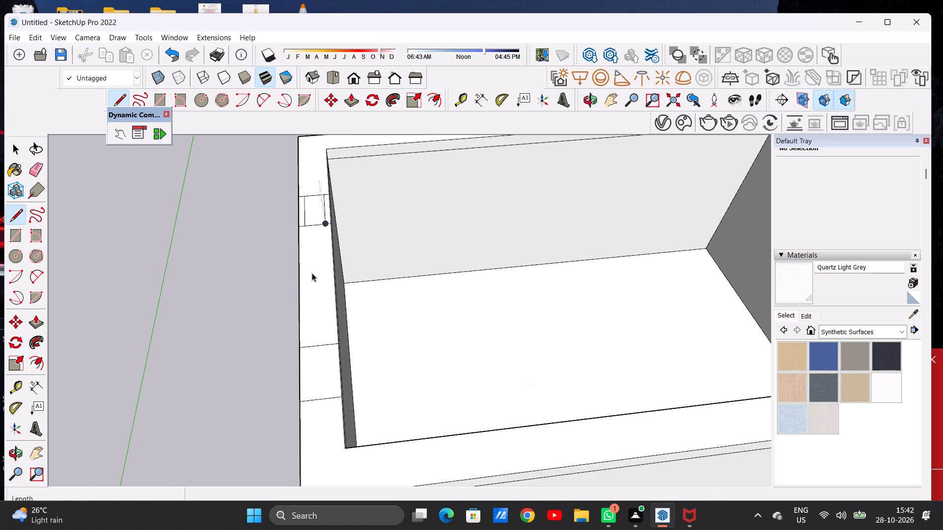
Join the front pair of lines with two lengthwise lines about 3' 10" long, inset from both parapet edges.
key("l")
left_click(307, 348)
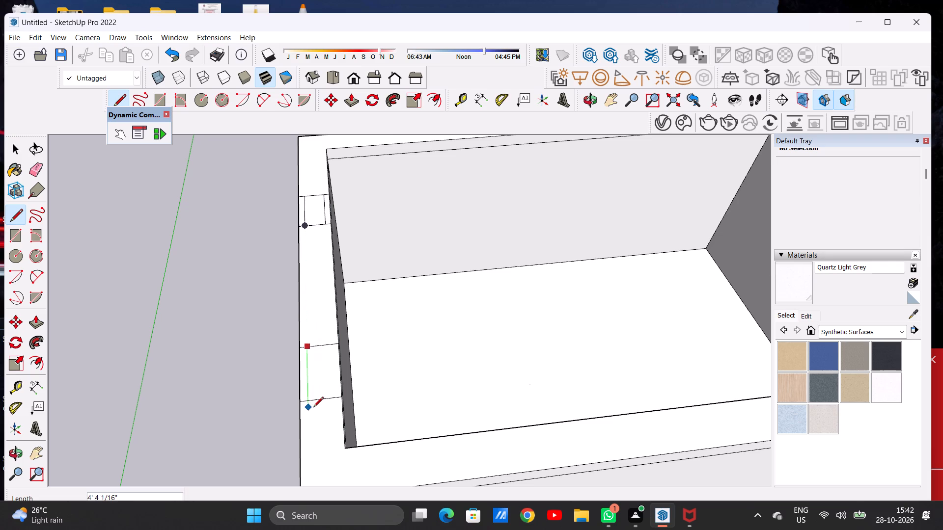
left_click(311, 402)
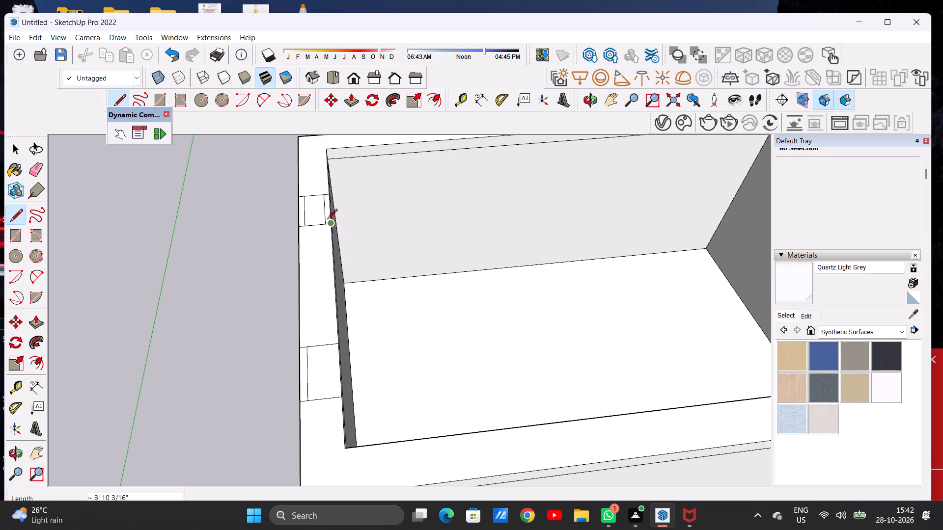
left_click(330, 346)
left_click(330, 397)
key("space")
Erase the four line ends between the front rectangle and the parapet edges, leaving a freestanding rectangle.
scroll(315, 404, "up", 7)
key("e")
scroll(305, 410, "up", 3)
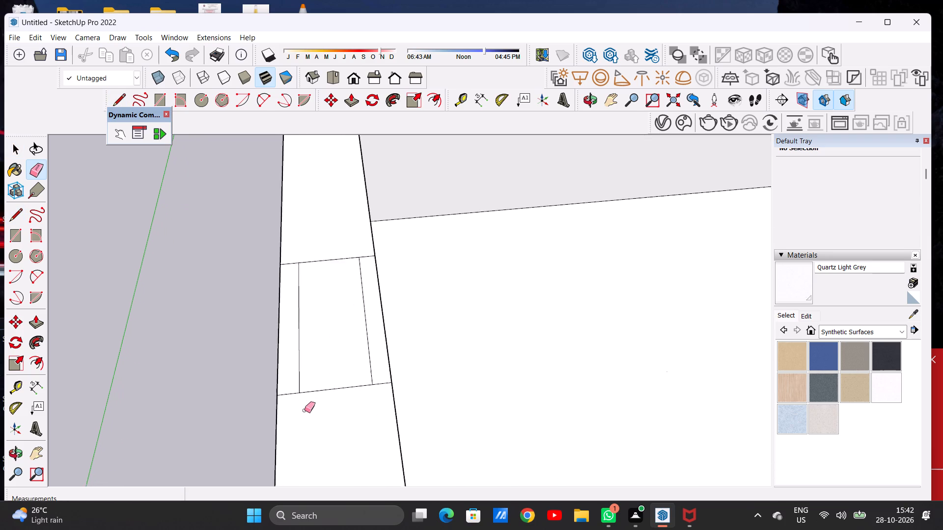
scroll(305, 410, "up", 3)
left_click_drag(285, 388, 285, 396)
left_click_drag(397, 375, 396, 381)
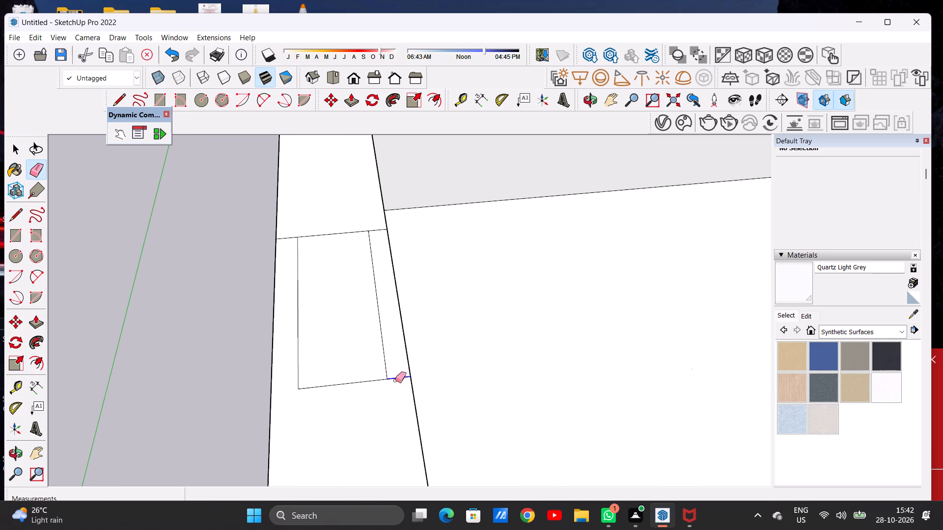
left_click_drag(377, 228, 378, 236)
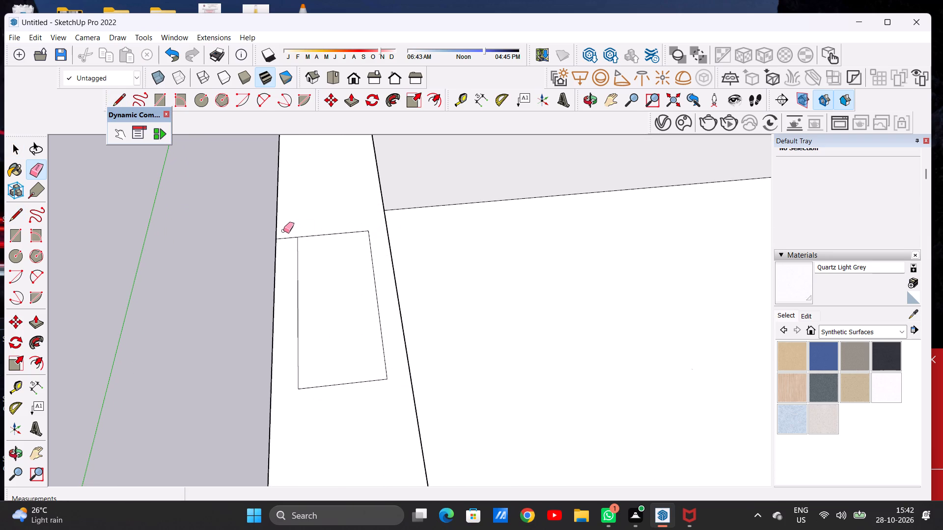
left_click_drag(284, 234, 286, 247)
Erase the four line ends around the rear rectangle so it stands clear of the parapet edges.
scroll(314, 278, "down", 6)
scroll(316, 288, "up", 1)
scroll(316, 289, "down", 18)
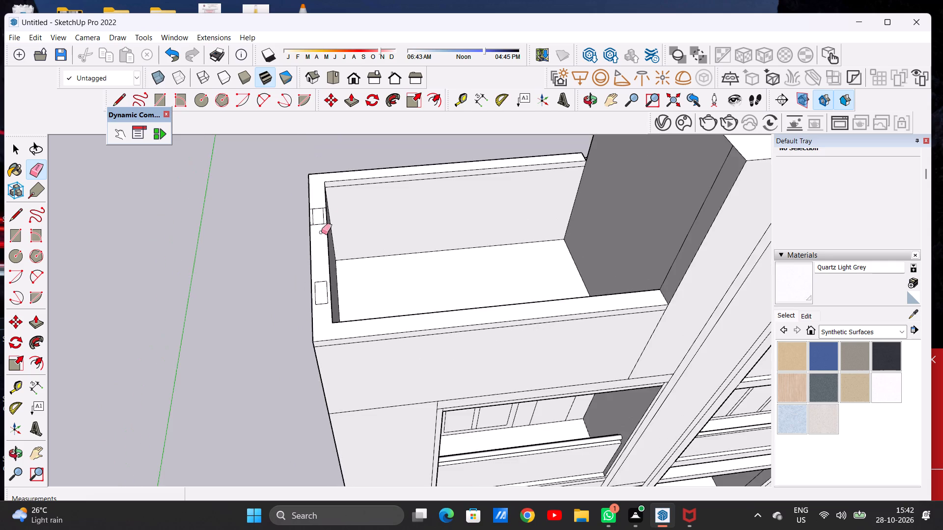
scroll(323, 192, "up", 4)
scroll(317, 233, "down", 1)
scroll(317, 233, "up", 7)
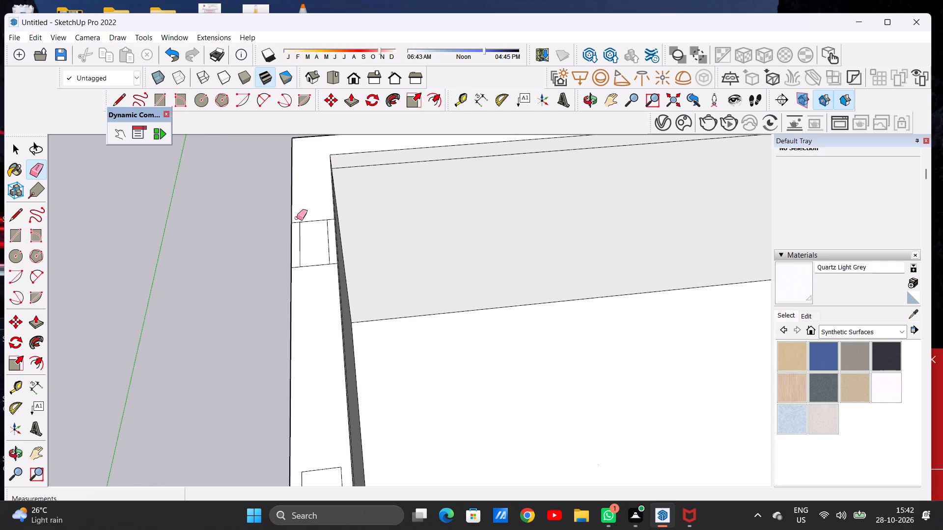
scroll(300, 242, "up", 8)
left_click_drag(289, 201, 291, 207)
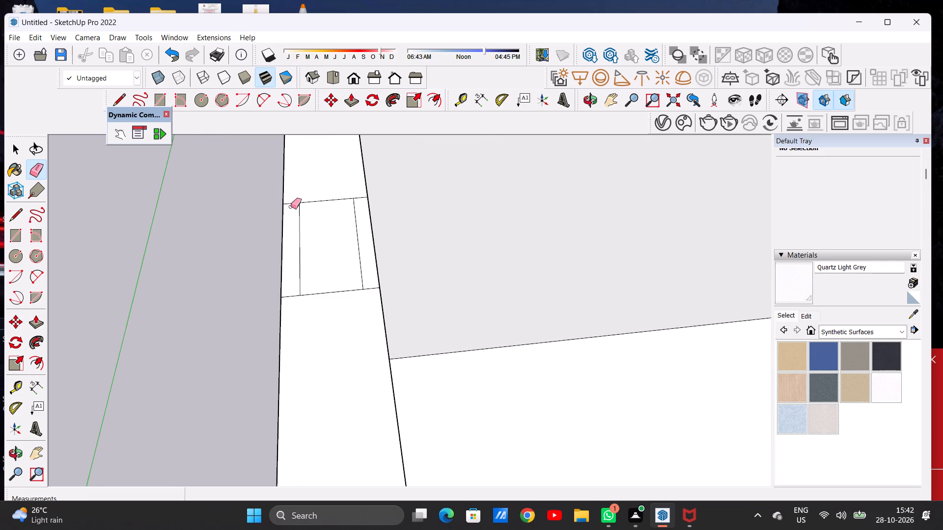
left_click_drag(291, 207, 291, 207)
left_click_drag(289, 291, 288, 303)
left_click_drag(373, 282, 373, 296)
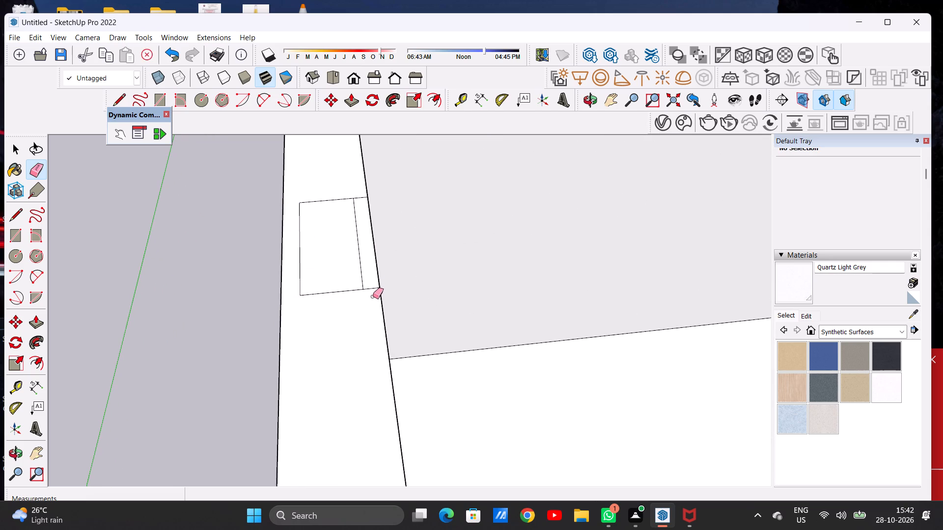
left_click_drag(373, 296, 373, 297)
left_click_drag(358, 195, 361, 204)
Push/Pull the front rectangle on the side parapet up about 10' 8 1/2" into a post.
key("space")
scroll(370, 271, "down", 15)
scroll(330, 268, "up", 1)
scroll(330, 268, "down", 10)
middle_click_drag(357, 286, 350, 269)
scroll(339, 301, "up", 5)
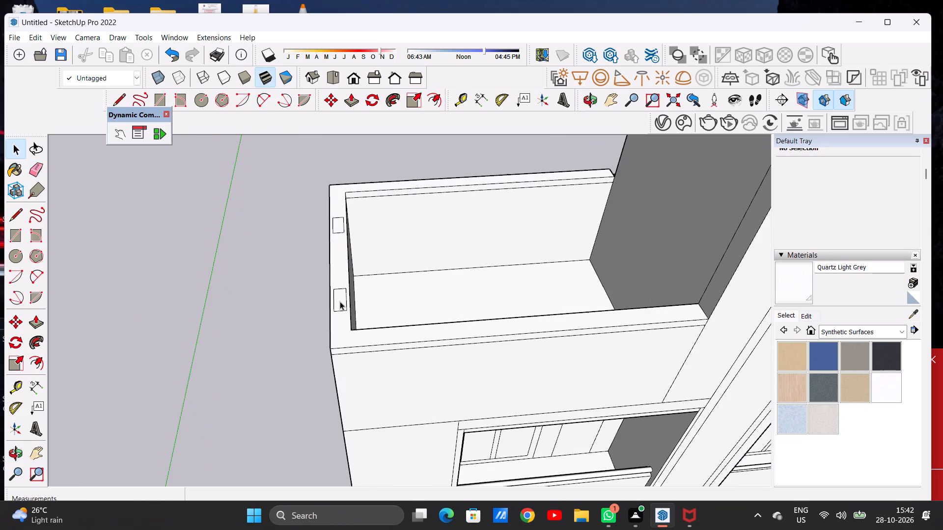
key("p")
scroll(341, 295, "up", 7)
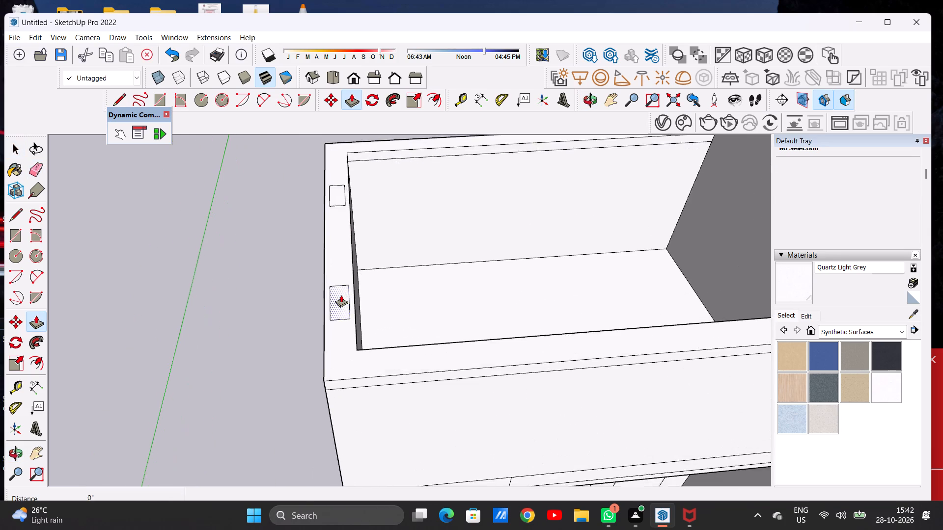
left_click(338, 303)
scroll(343, 286, "down", 13)
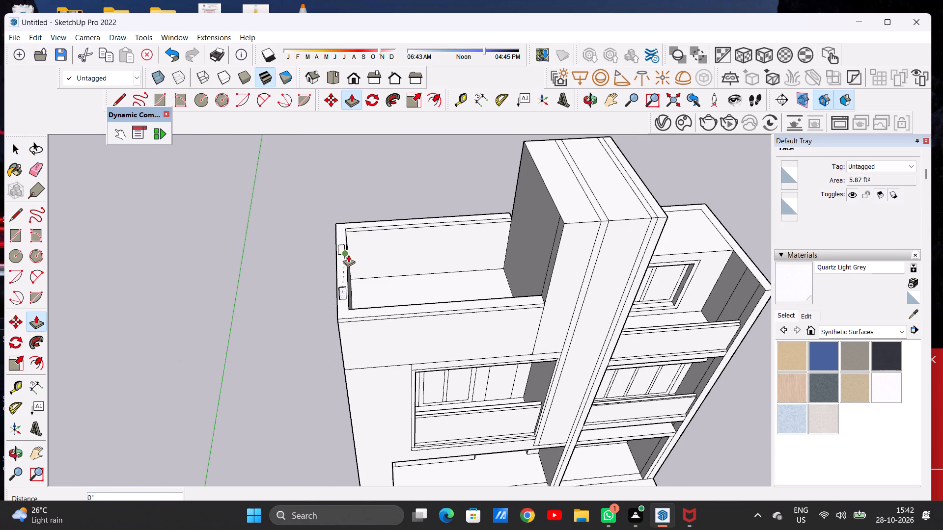
left_click(334, 256)
Push/Pull the rear rectangle on the side parapet up 10' 8 1/2" into a post level with the front post.
scroll(383, 283, "down", 6)
middle_click_drag(386, 283, 319, 216)
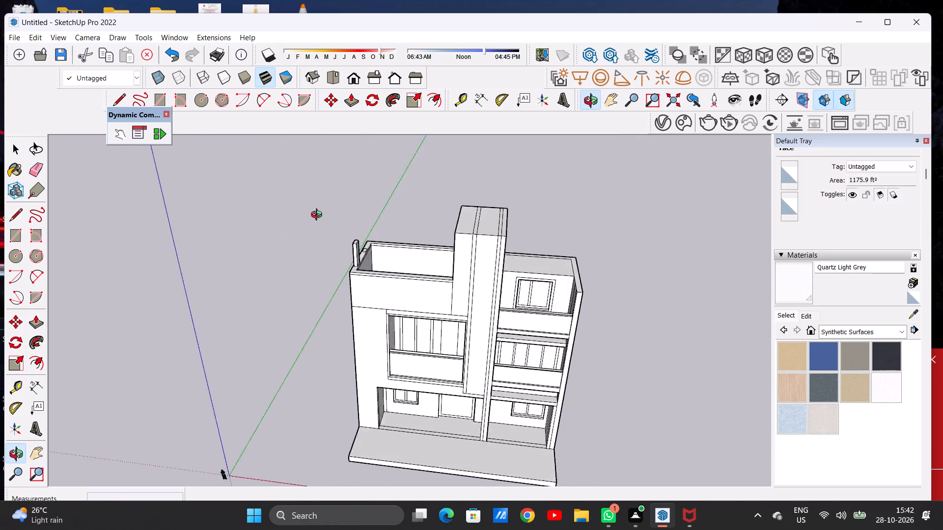
middle_click_drag(319, 216, 549, 229)
middle_click_drag(371, 264, 450, 286)
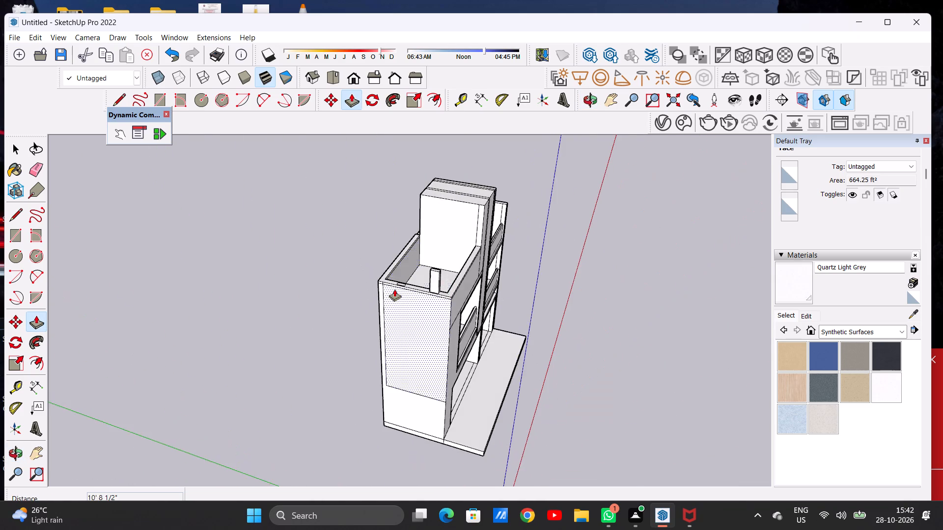
scroll(394, 289, "up", 9)
scroll(420, 281, "down", 1)
scroll(420, 281, "up", 12)
left_click(411, 276)
scroll(417, 231, "down", 8)
scroll(418, 234, "up", 1)
scroll(419, 234, "down", 2)
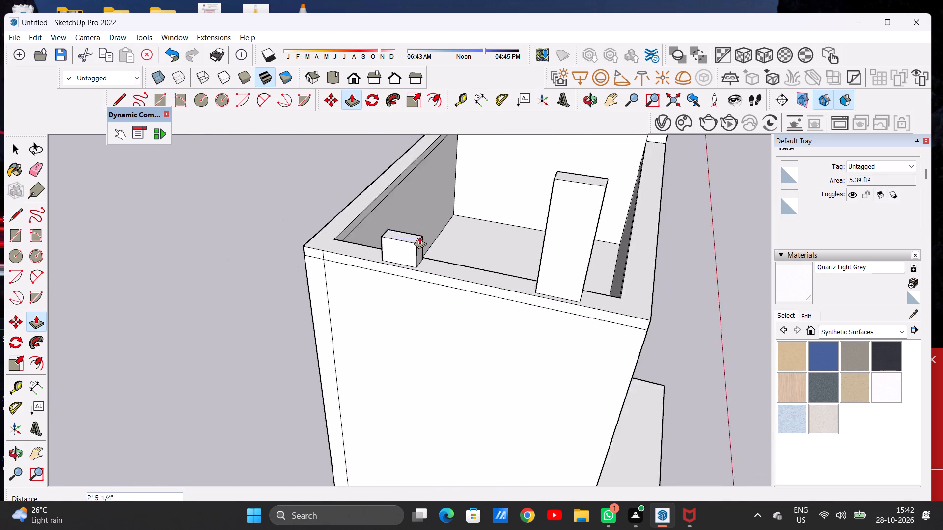
scroll(419, 237, "down", 5)
left_click(490, 214)
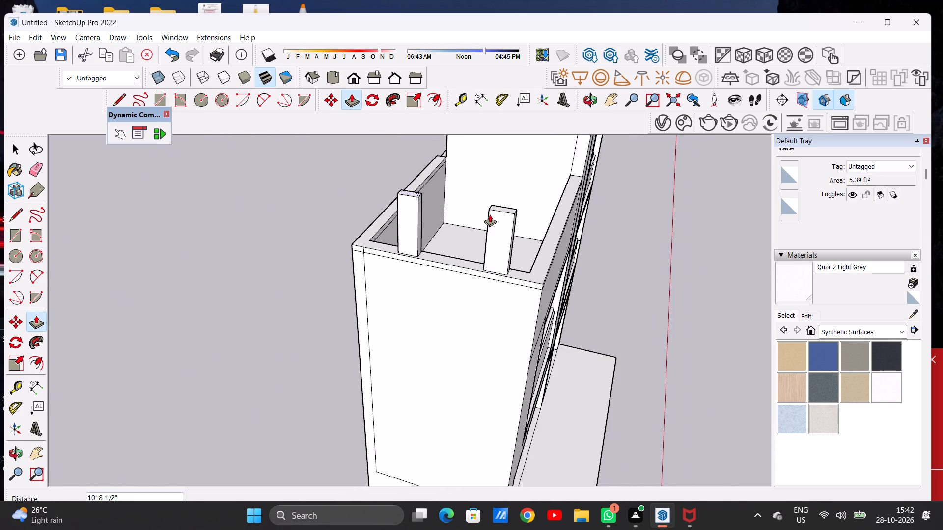
key("space")
Push/Pull the tops of both parapet posts up about 1' 10 13/16", matching the rear post to the front one.
scroll(479, 229, "down", 8)
middle_click_drag(523, 238, 238, 194)
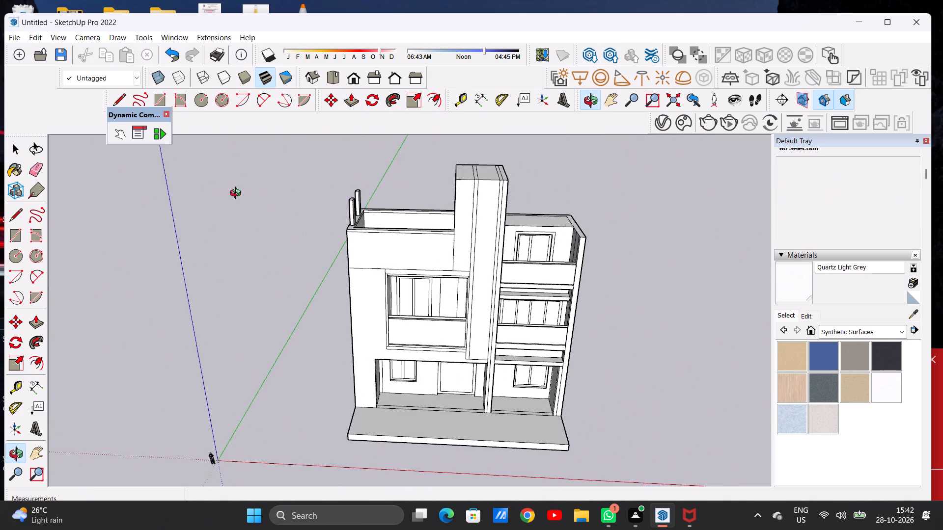
middle_click_drag(238, 194, 269, 173)
scroll(351, 181, "up", 6)
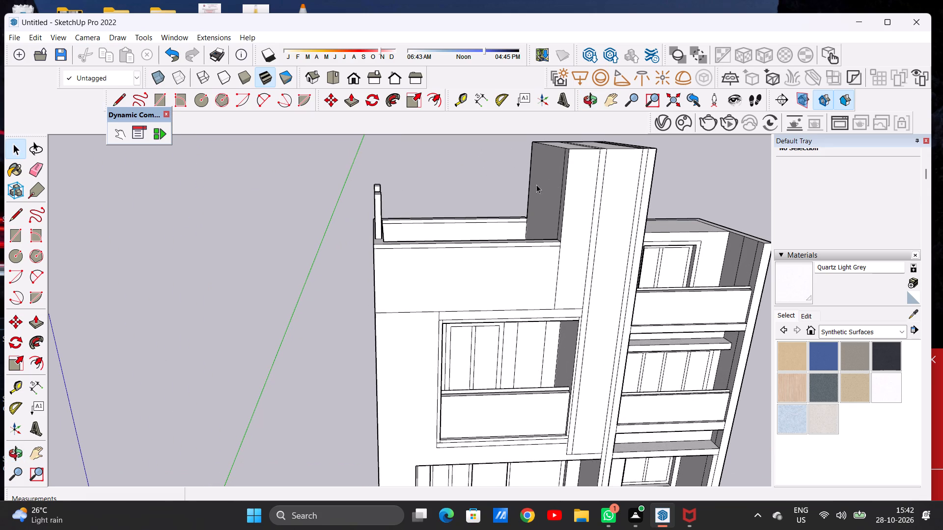
middle_click_drag(522, 205, 490, 175)
scroll(481, 176, "up", 1)
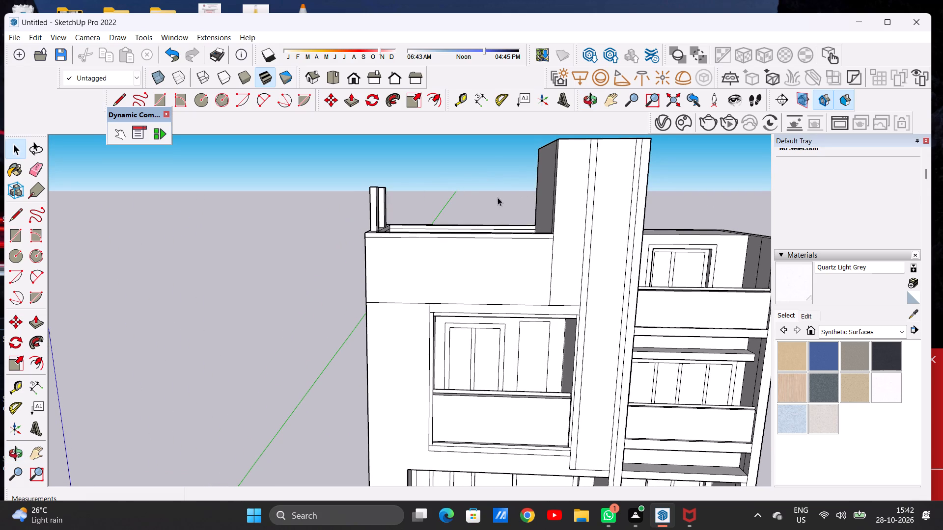
middle_click_drag(373, 194, 274, 299)
scroll(349, 204, "up", 3)
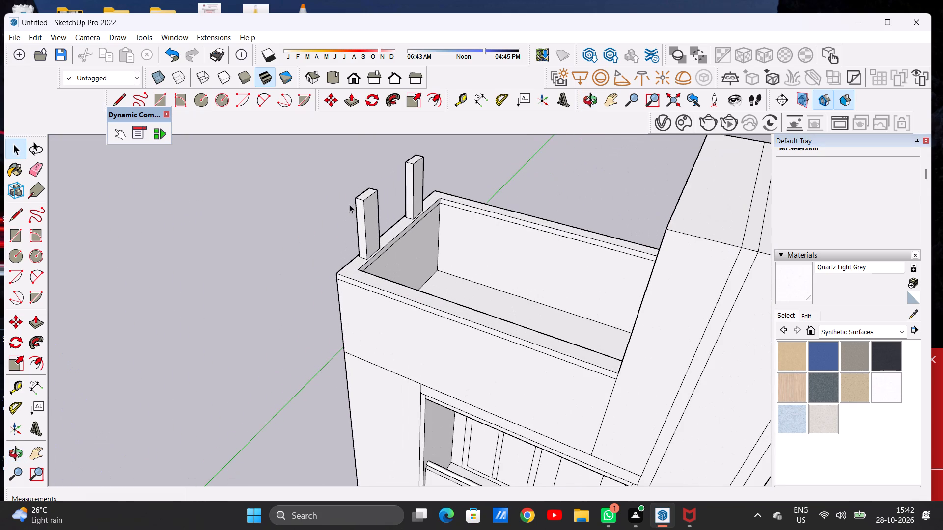
key("p")
scroll(376, 183, "up", 2)
scroll(372, 185, "down", 1)
scroll(372, 185, "up", 3)
scroll(372, 185, "down", 1)
left_click(362, 199)
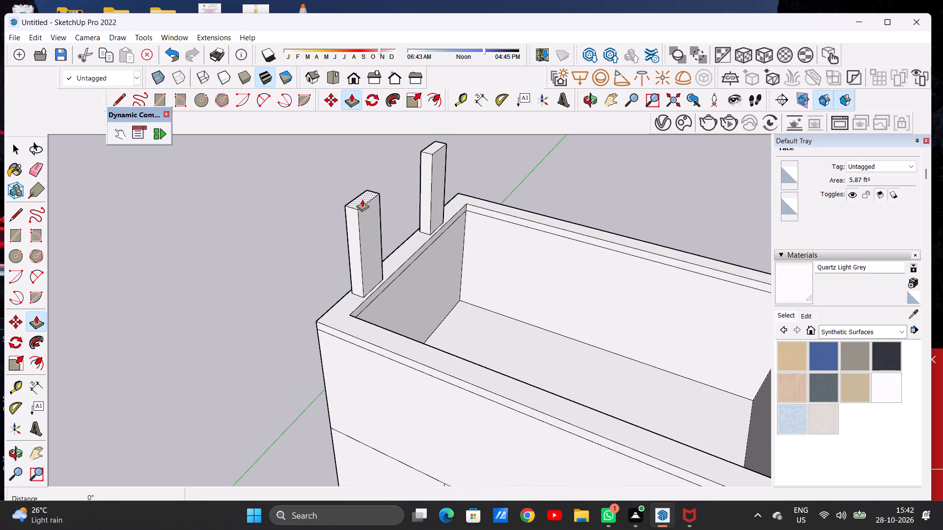
left_click(362, 182)
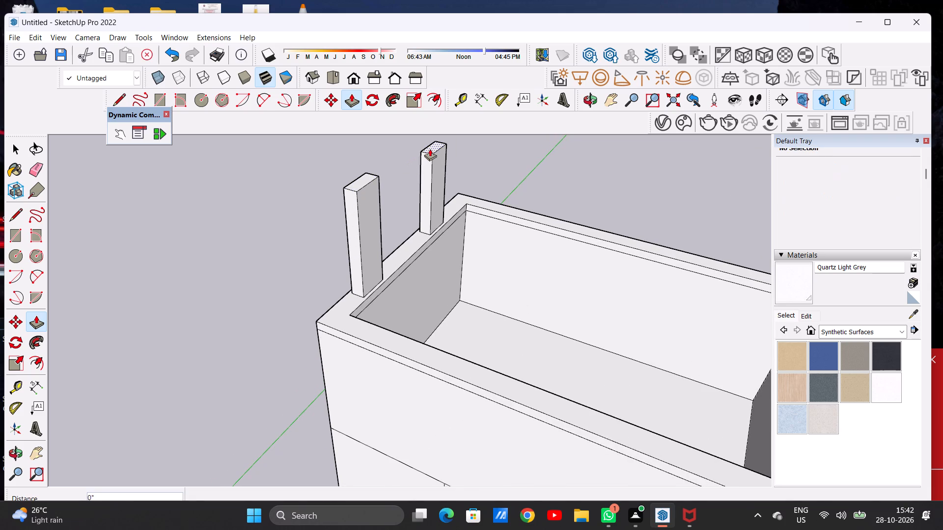
left_click(430, 149)
left_click(369, 181)
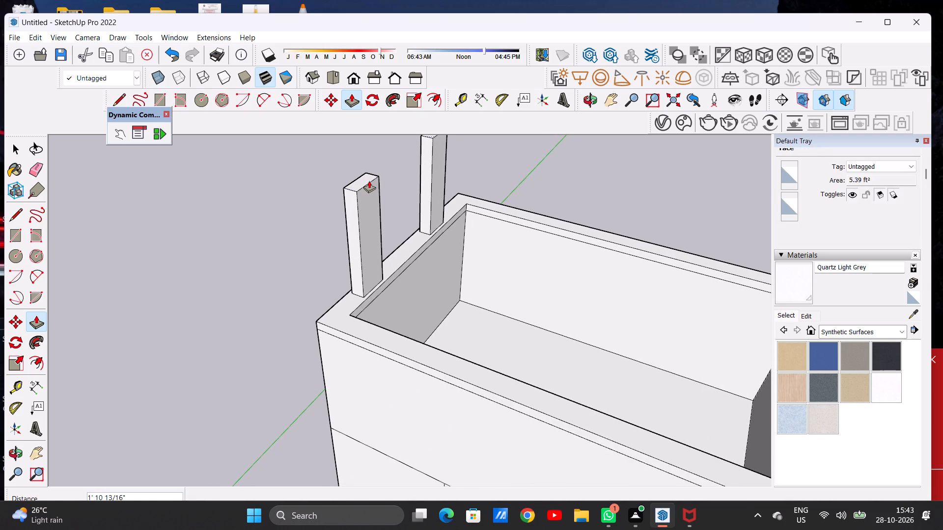
key("space")
Draw a horizontal line across the rear post's face toward the front post, a short distance below its top.
scroll(430, 198, "down", 5)
middle_click_drag(434, 206, 265, 181)
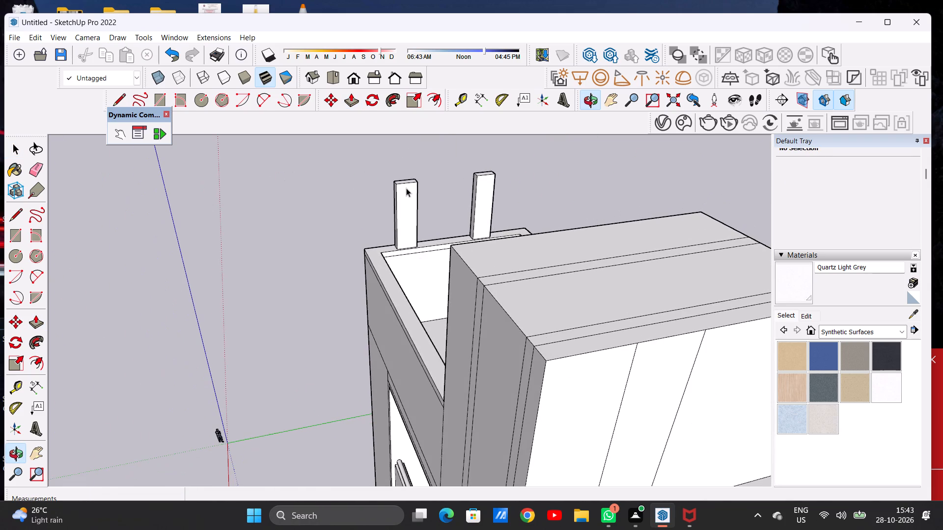
middle_click_drag(382, 201, 575, 167)
middle_click_drag(354, 231, 521, 211)
middle_click_drag(405, 216, 391, 223)
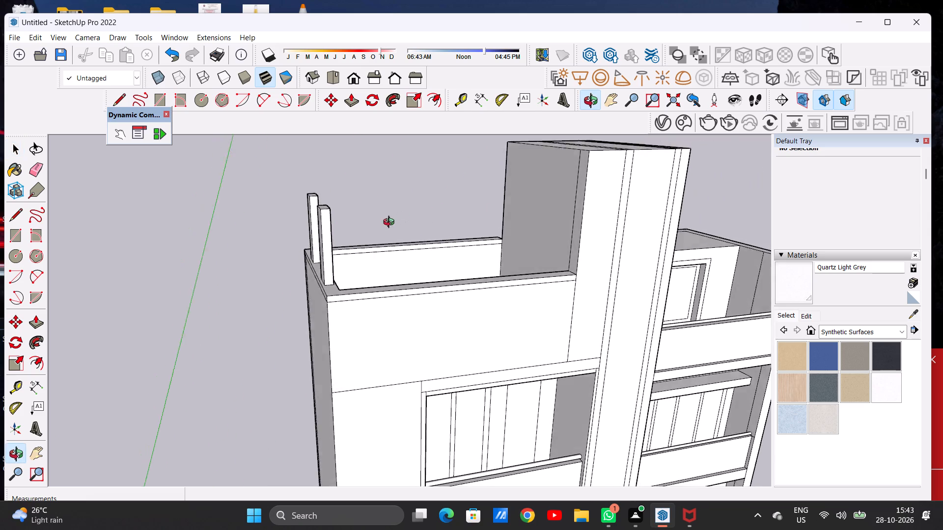
middle_click_drag(391, 223, 371, 234)
scroll(305, 211, "up", 7)
scroll(305, 211, "down", 1)
scroll(305, 211, "up", 7)
key("l")
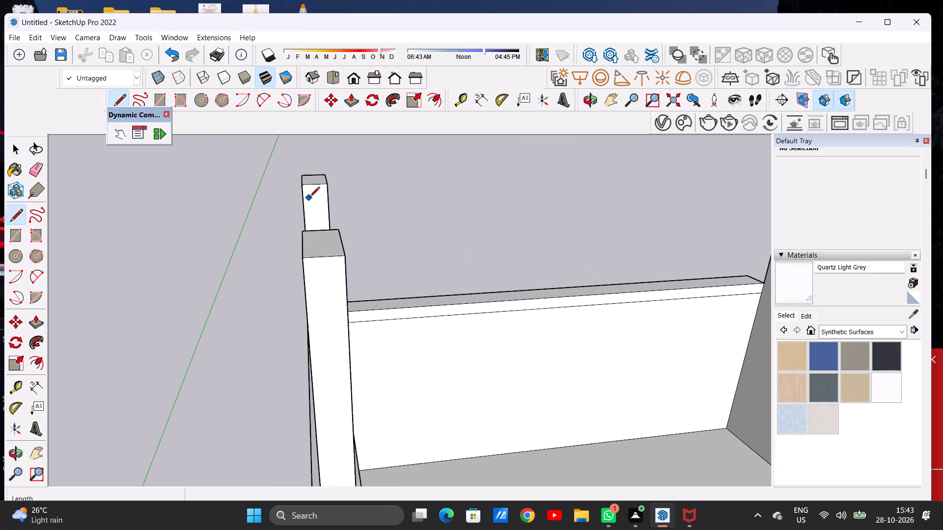
scroll(309, 198, "up", 5)
left_click(299, 195)
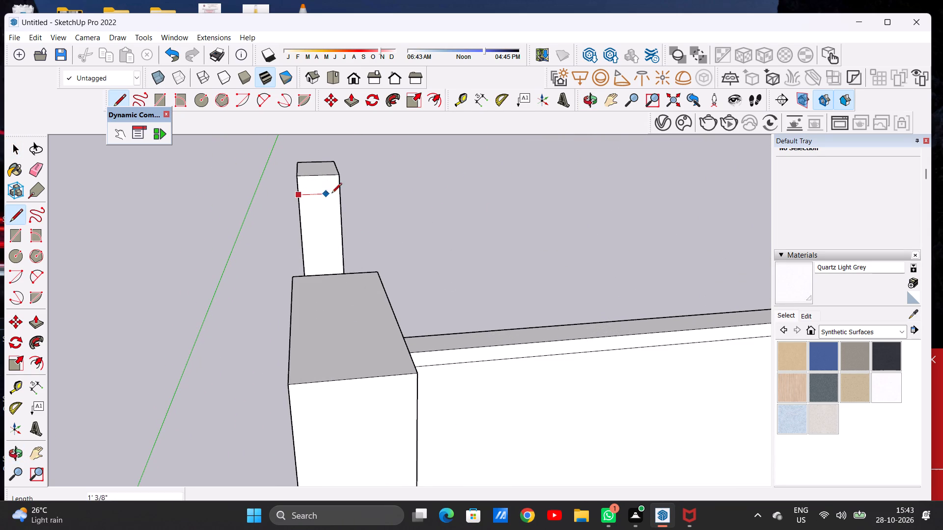
left_click(338, 192)
key("space")
Push/Pull the top strip of the rear post across to the front post to form a connecting beam.
middle_click_drag(363, 202, 236, 212)
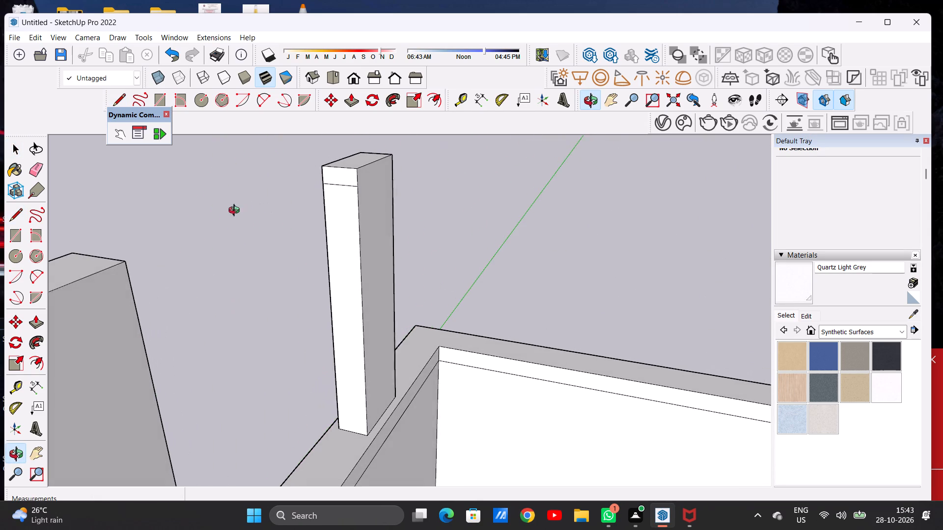
middle_click_drag(236, 212, 235, 212)
key("p")
scroll(323, 186, "up", 3)
scroll(342, 172, "down", 1)
scroll(342, 172, "up", 1)
left_click(344, 172)
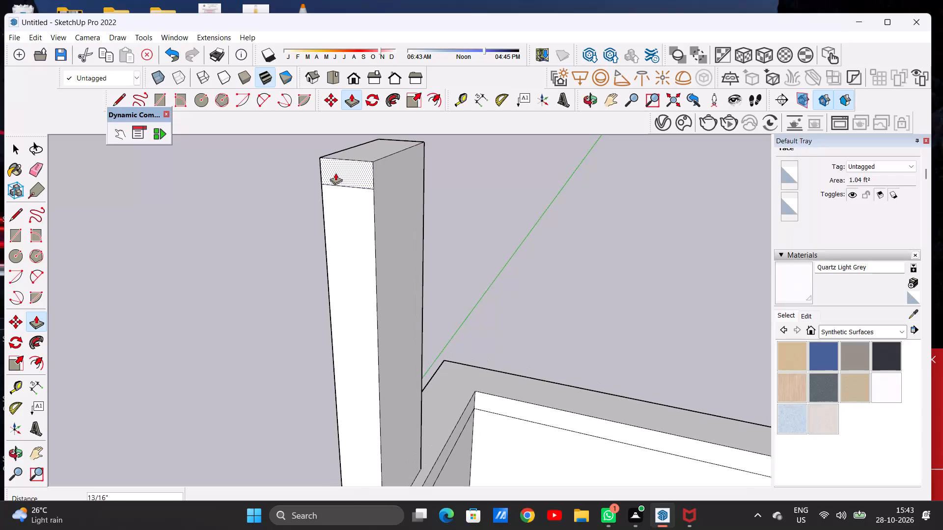
scroll(333, 198, "down", 4)
scroll(334, 196, "up", 1)
scroll(334, 195, "down", 8)
middle_click_drag(276, 215, 209, 219)
scroll(250, 216, "up", 7)
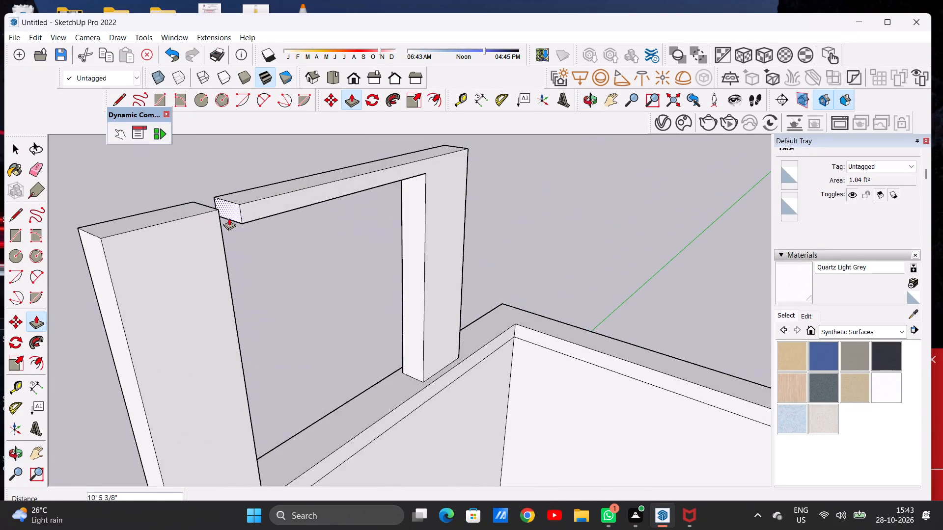
scroll(229, 218, "up", 5)
middle_click_drag(257, 213, 163, 208)
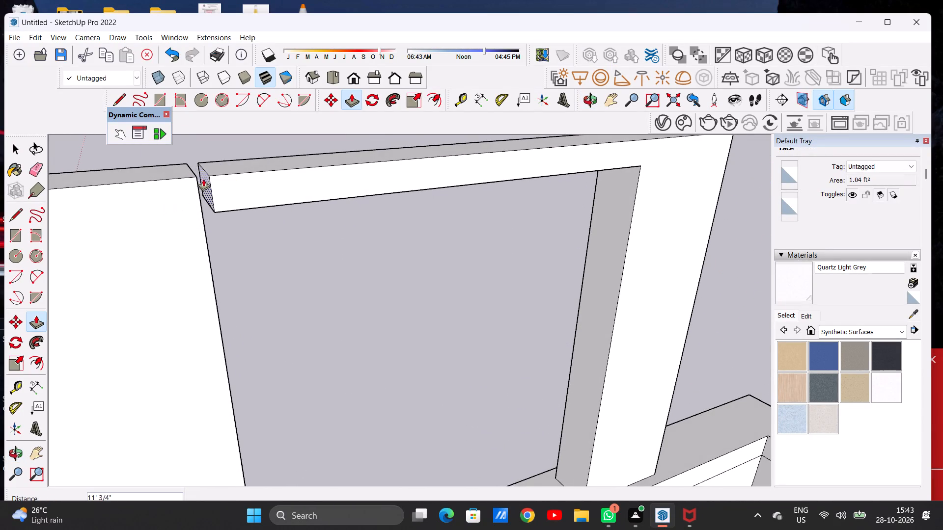
left_click(195, 176)
key("space")
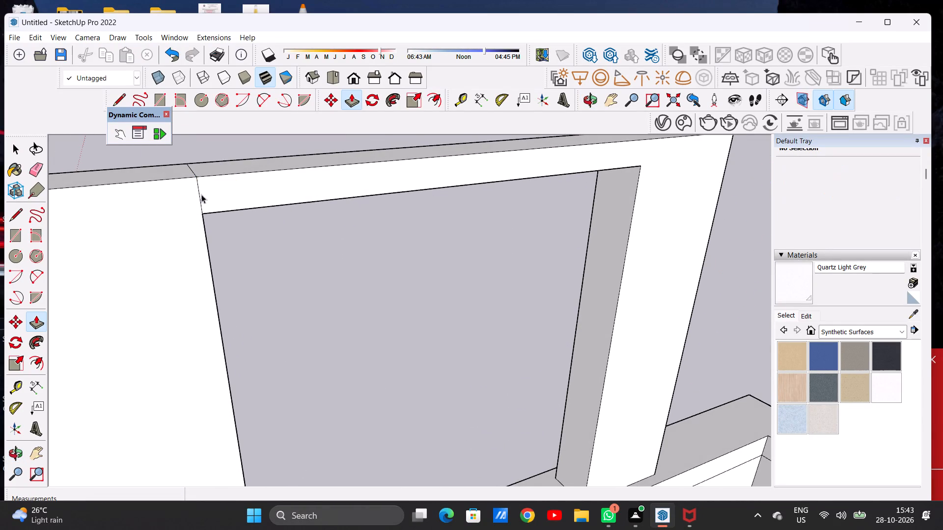
Erase the seam between the beam and the front post on the frame's top face.
middle_click_drag(218, 198, 357, 191)
scroll(358, 196, "down", 17)
middle_click_drag(276, 225, 467, 194)
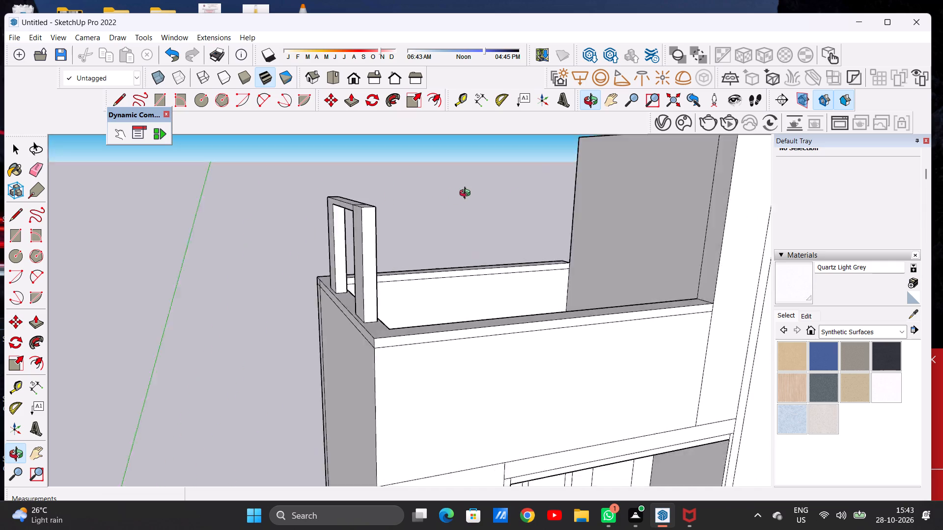
middle_click_drag(467, 194, 381, 287)
scroll(336, 246, "up", 2)
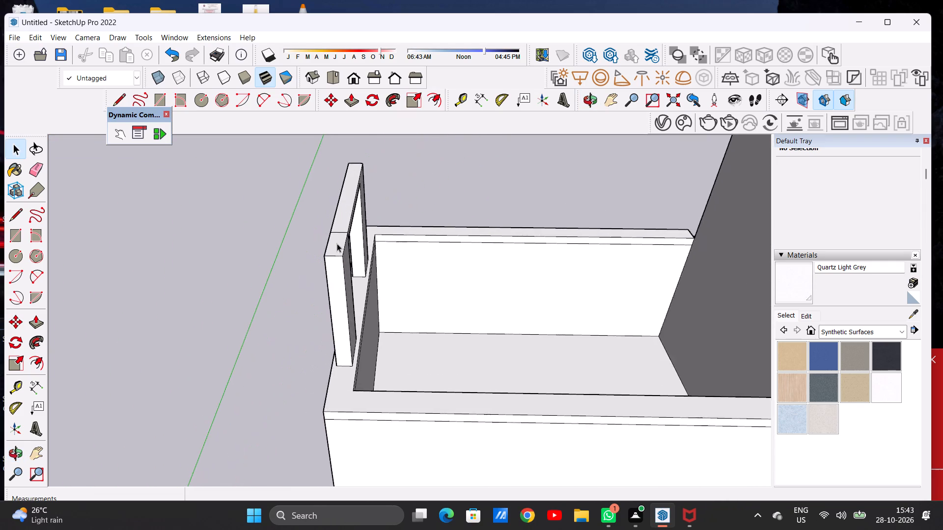
scroll(337, 243, "up", 4)
key("e")
left_click_drag(340, 222, 340, 233)
scroll(350, 250, "down", 2)
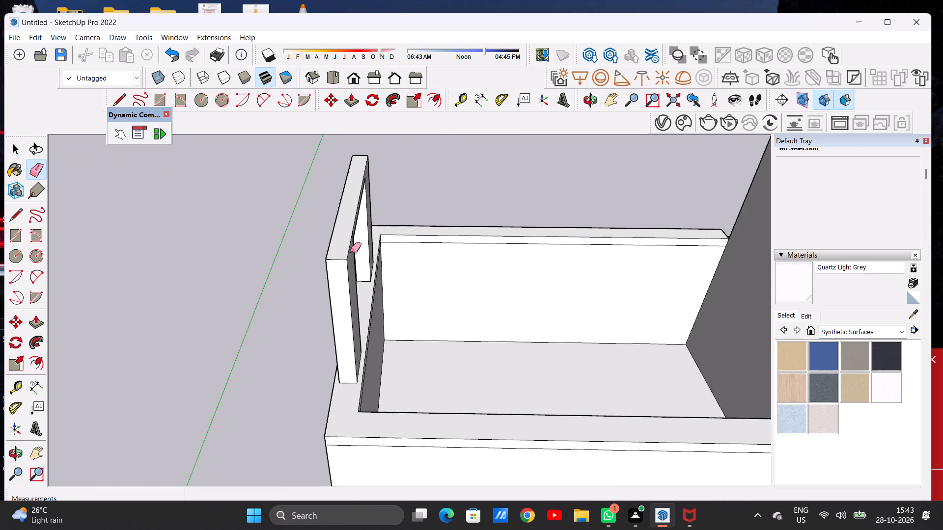
scroll(351, 251, "down", 2)
middle_click_drag(360, 279, 374, 249)
key("space")
Push/Pull the frame's continuous top face upward to deepen the beam above the opening.
scroll(366, 257, "down", 3)
scroll(364, 258, "up", 1)
scroll(364, 258, "down", 3)
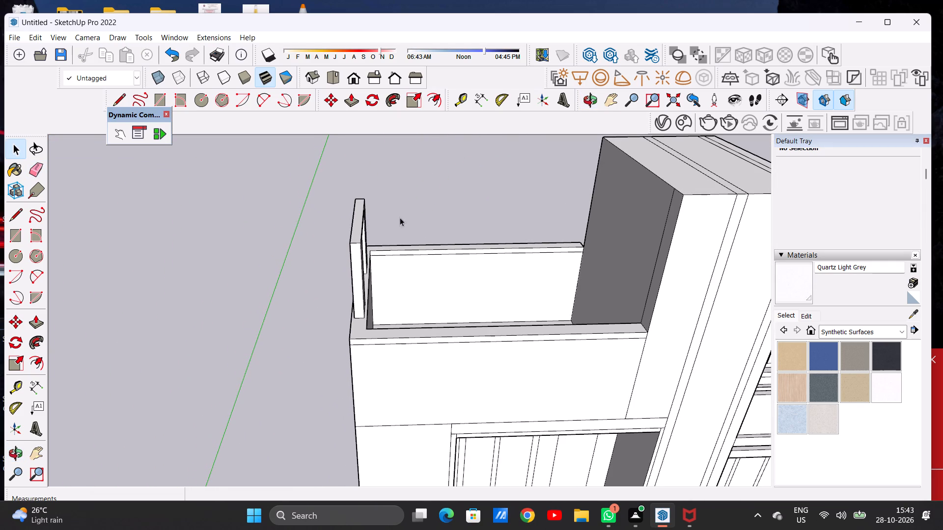
middle_click_drag(412, 272, 398, 193)
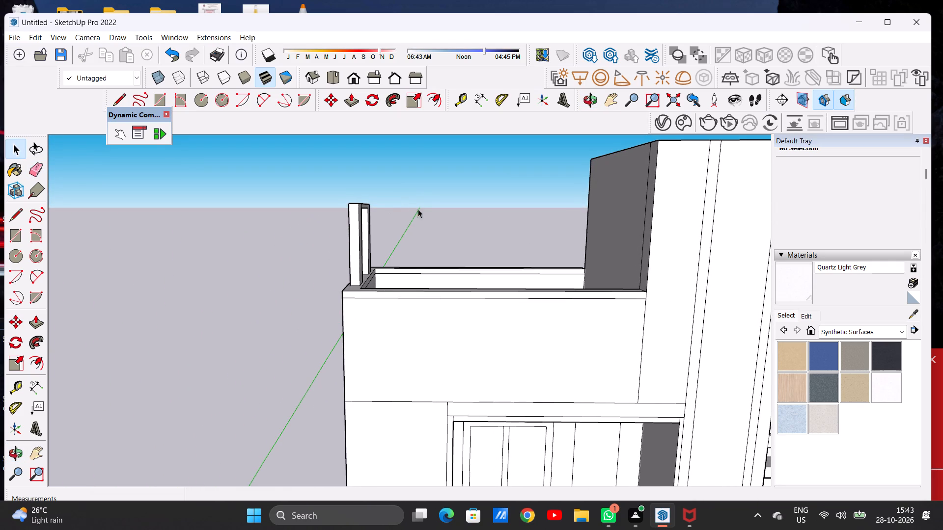
middle_click_drag(502, 220, 421, 221)
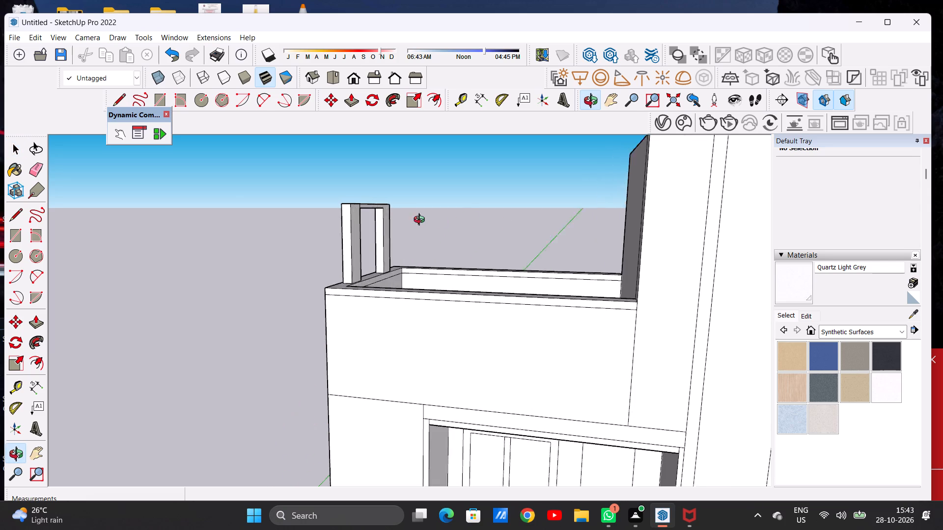
middle_click_drag(421, 221, 316, 241)
scroll(370, 204, "up", 12)
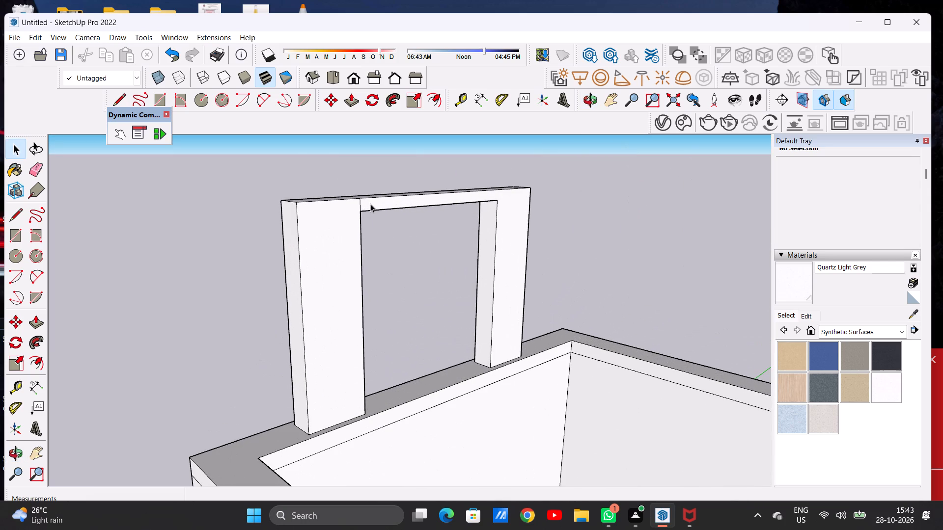
key("p")
middle_click_drag(344, 207, 329, 269)
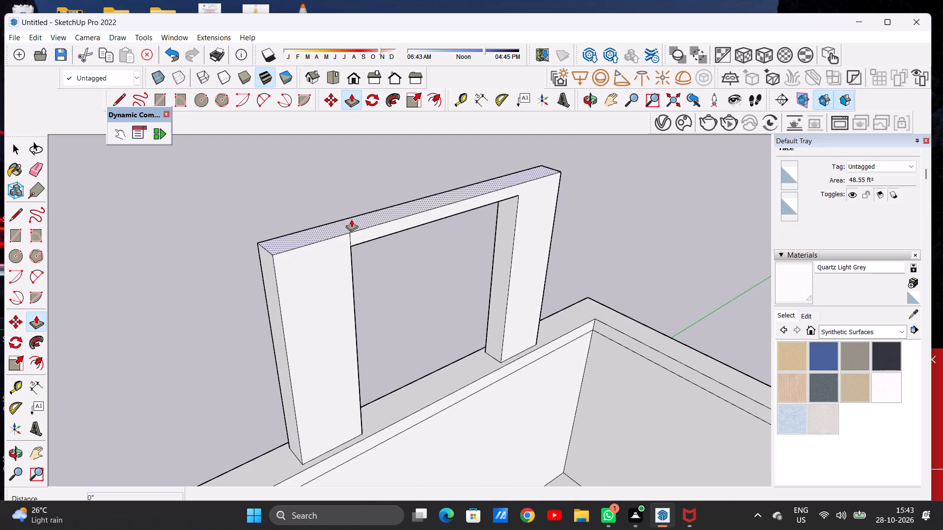
left_click(369, 217)
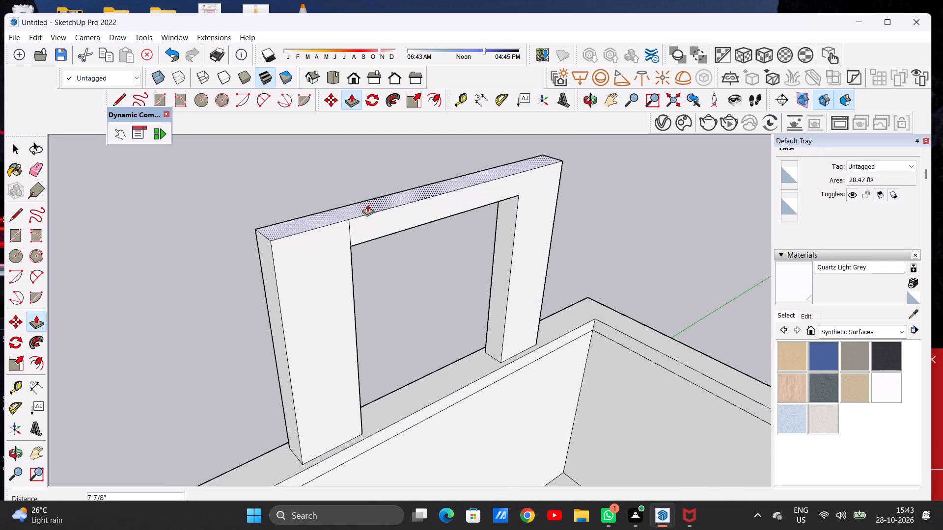
left_click(367, 204)
key("space")
Draw lines continuing the beam's underside across the inner faces of both posts, about 3' 10" long on the front post.
middle_click_drag(361, 243, 348, 227)
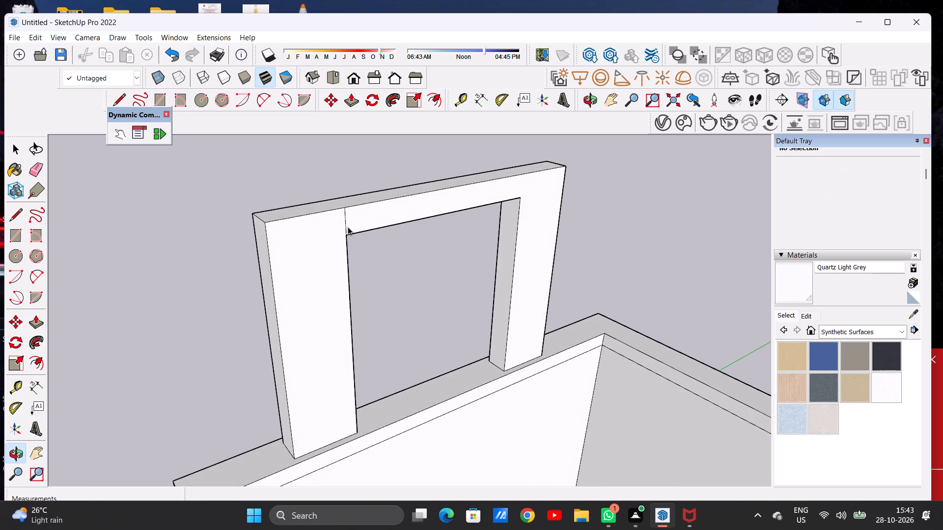
key("l")
scroll(345, 231, "up", 7)
left_click(348, 239)
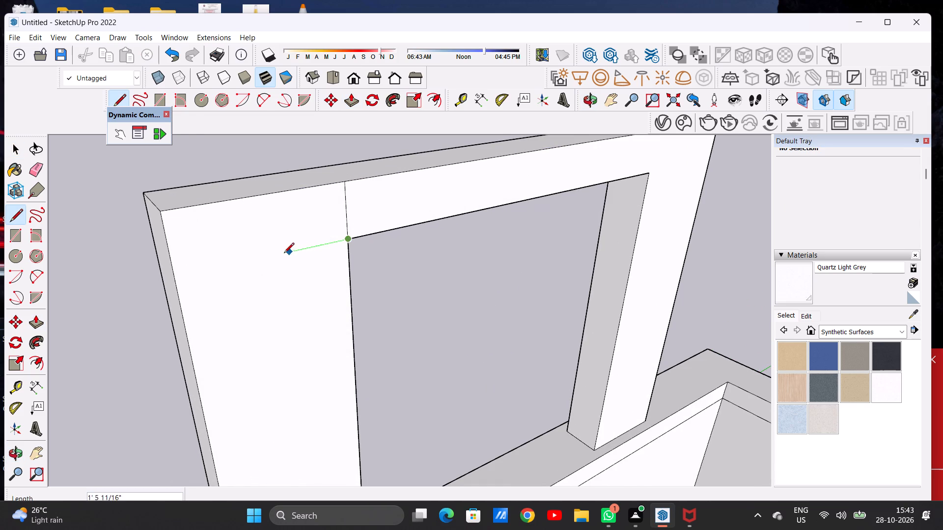
left_click(175, 276)
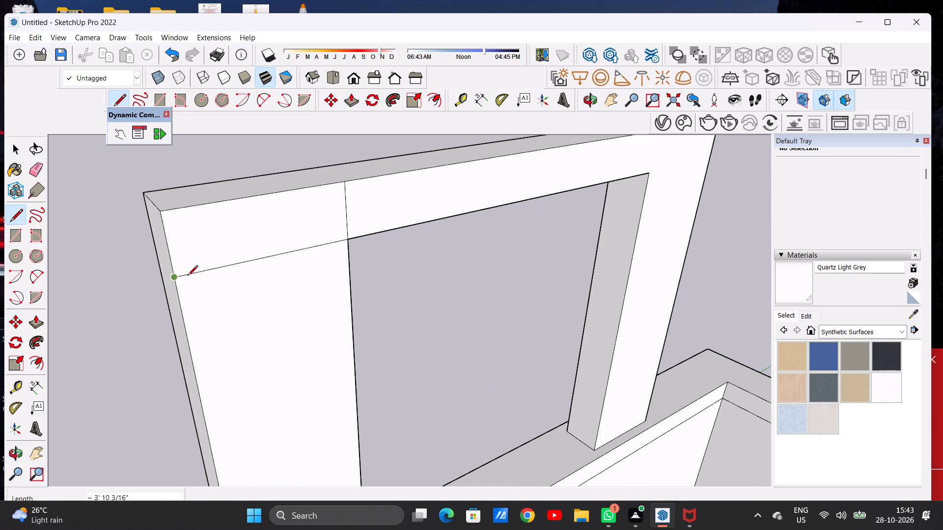
scroll(283, 259, "down", 8)
scroll(504, 220, "up", 6)
left_click(492, 205)
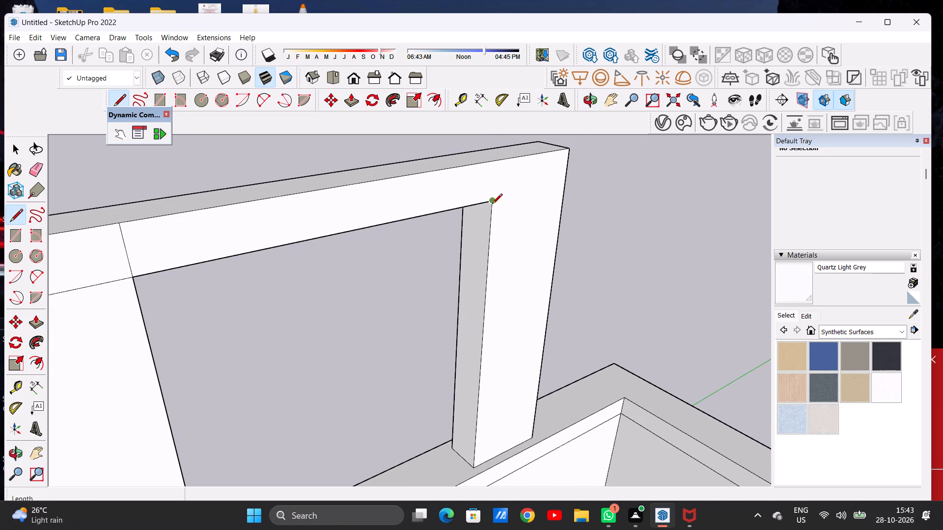
left_click(563, 182)
key("space")
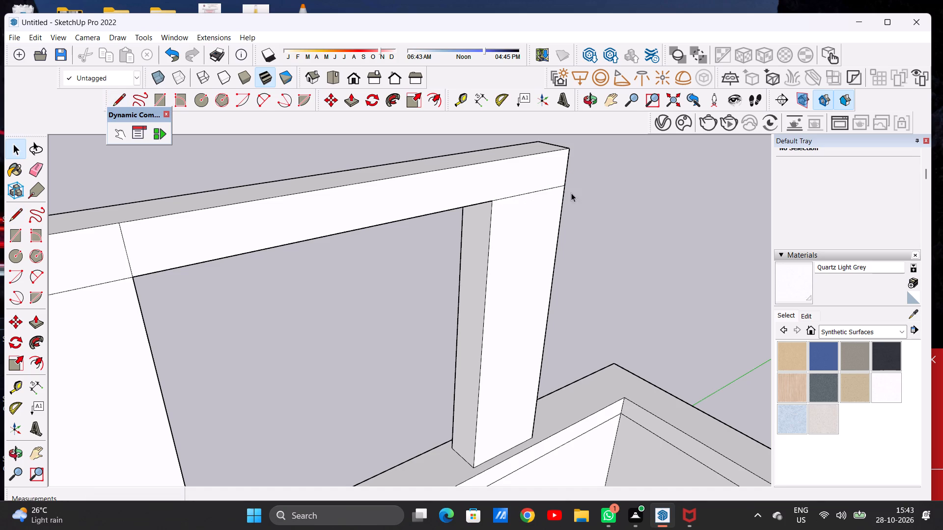
scroll(583, 207, "down", 8)
middle_click_drag(509, 255, 467, 205)
scroll(474, 205, "up", 10)
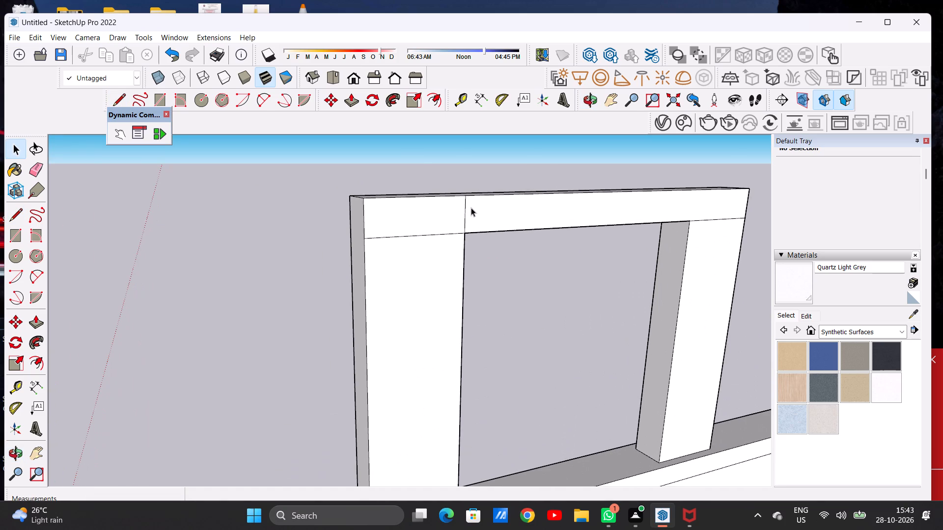
Erase the vertical seam between the front post and the beam on the frame's inner face.
key("e")
left_click_drag(468, 210, 460, 215)
key("space")
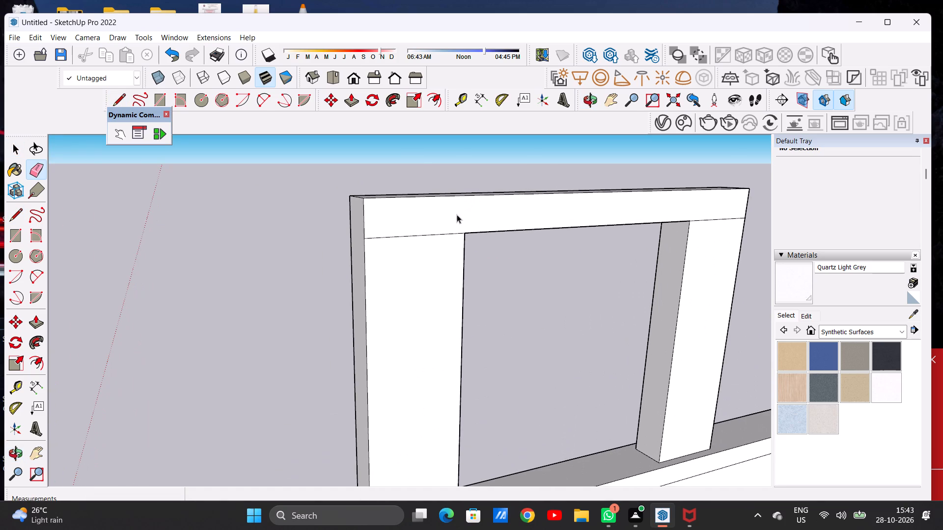
Push/Pull the beam's top face down by 3".
middle_click_drag(443, 206, 484, 266)
key("p")
left_click(421, 240)
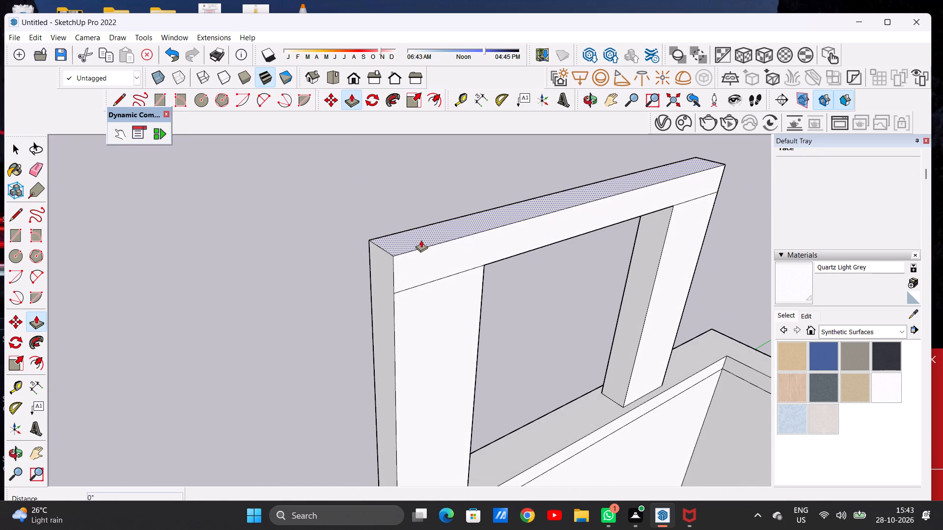
left_click(421, 247)
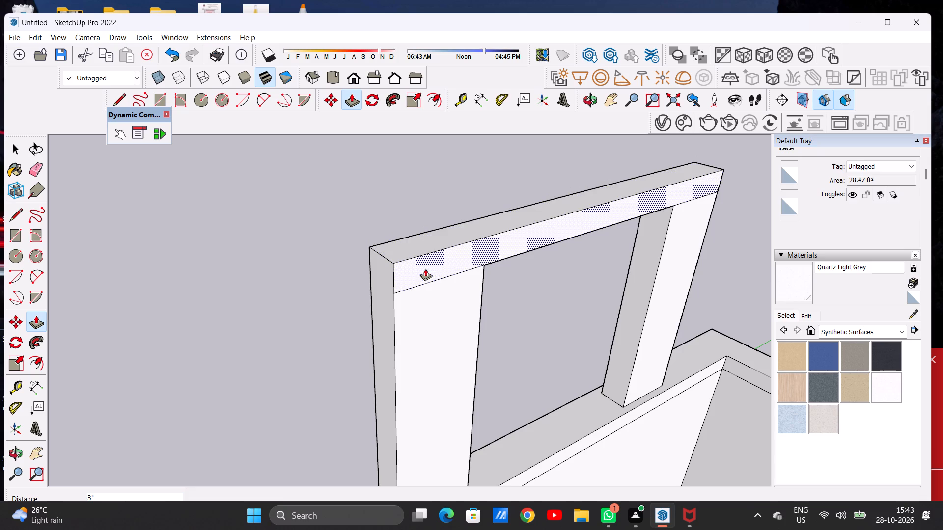
Push/Pull the beam's inner side face across the terrace to the tower wall, forming a flat roof slab.
left_click(425, 268)
scroll(474, 263, "down", 13)
scroll(456, 246, "up", 1)
scroll(456, 246, "down", 4)
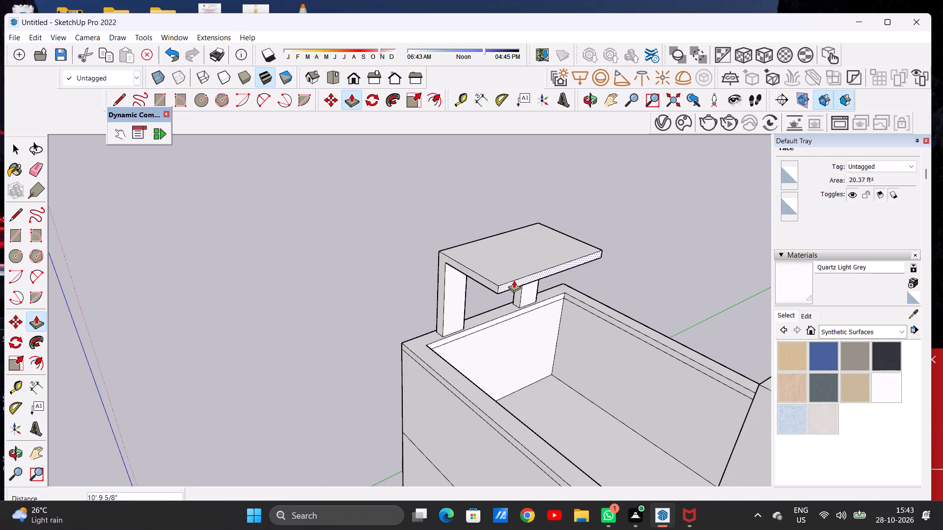
middle_click_drag(514, 280, 608, 257)
scroll(480, 258, "down", 7)
middle_click_drag(543, 256, 616, 224)
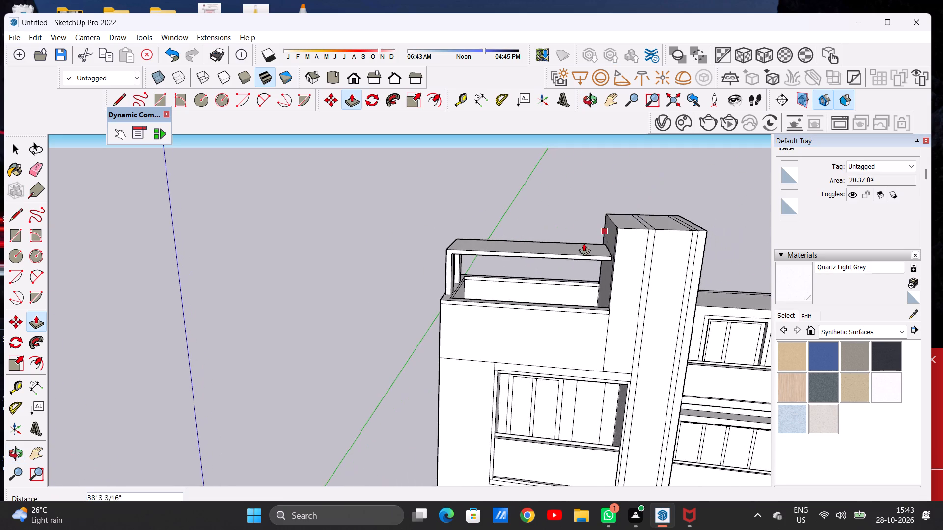
scroll(573, 255, "up", 7)
middle_click_drag(599, 263, 610, 227)
scroll(647, 231, "up", 12)
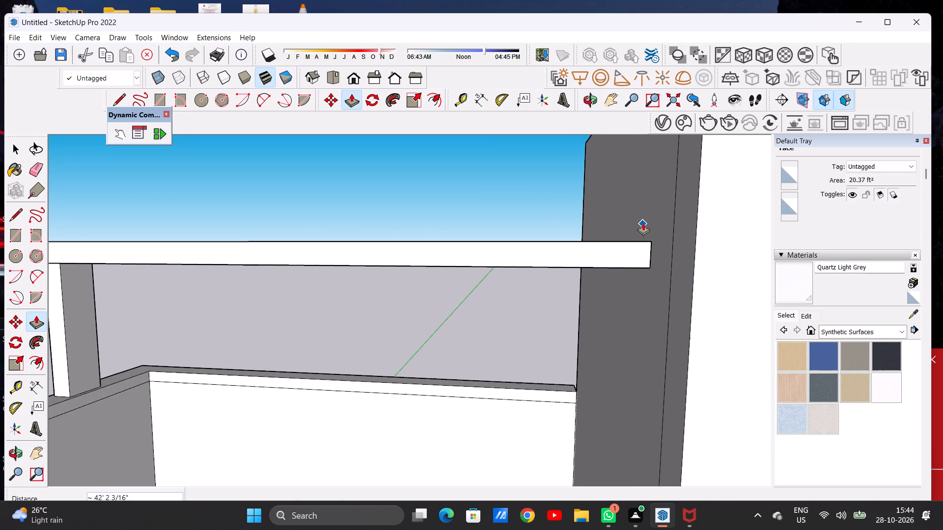
left_click(644, 220)
key("space")
Examine the terrace roof slab and its posts from several angles against the whole front facade.
scroll(533, 294, "down", 4)
scroll(523, 295, "up", 2)
scroll(520, 294, "down", 10)
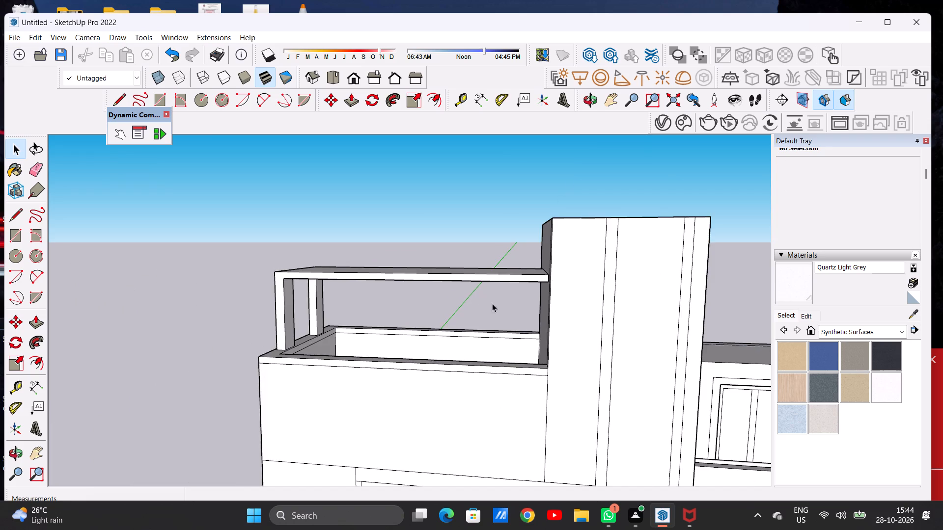
middle_click_drag(434, 311, 473, 281)
scroll(519, 298, "down", 8)
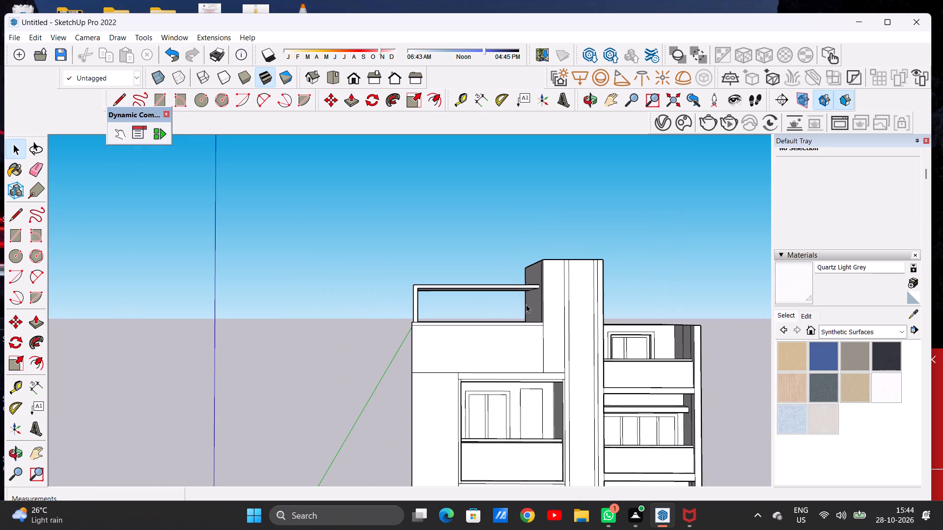
scroll(487, 313, "up", 7)
scroll(370, 317, "down", 7)
scroll(391, 326, "up", 6)
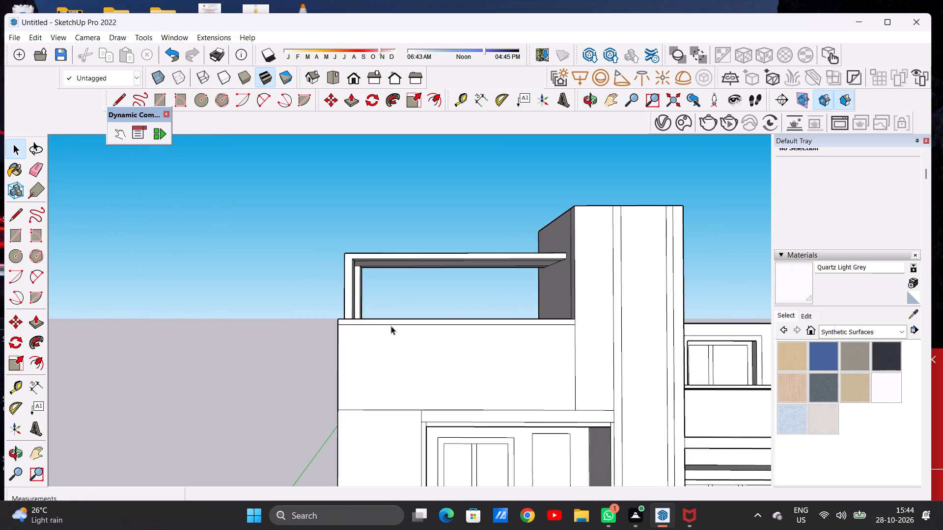
scroll(391, 326, "up", 1)
middle_click_drag(402, 329, 344, 376)
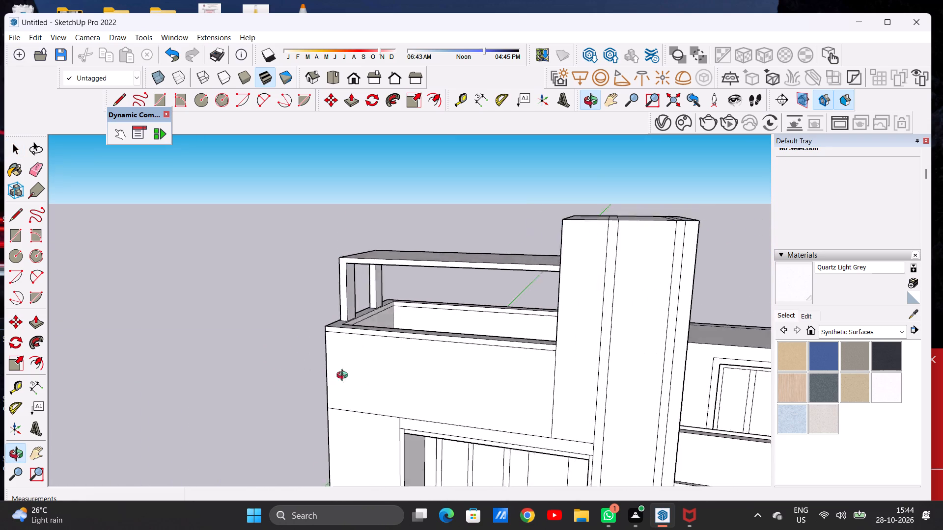
middle_click_drag(344, 376, 485, 363)
scroll(485, 318, "down", 3)
middle_click_drag(388, 323, 401, 308)
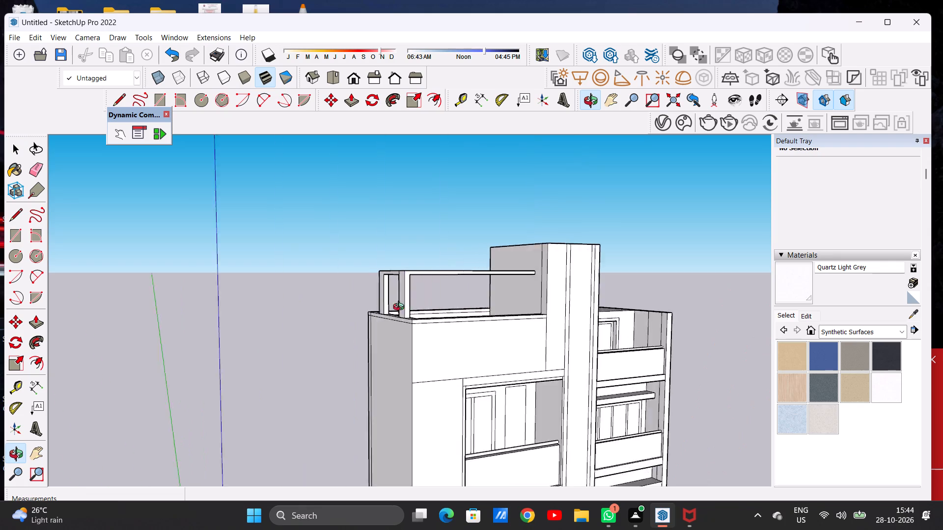
middle_click_drag(401, 308, 305, 310)
scroll(372, 301, "down", 3)
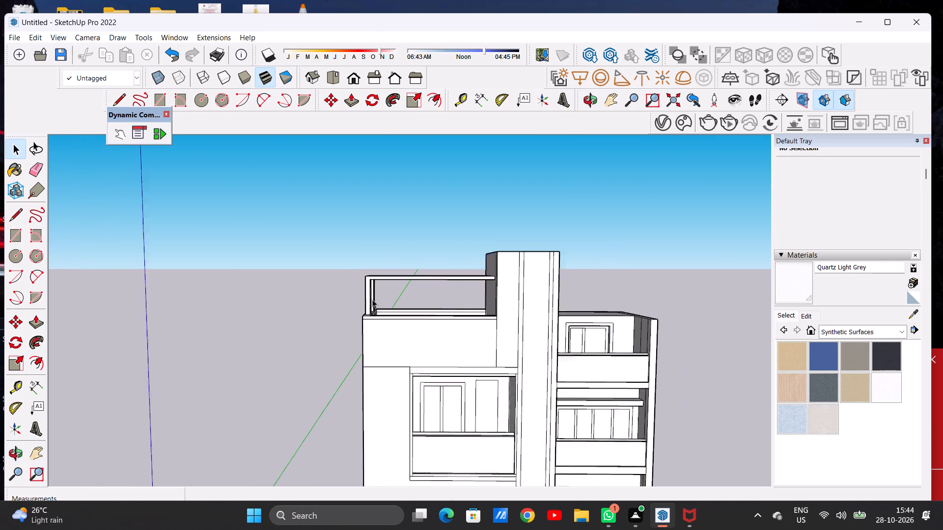
scroll(372, 299, "down", 4)
scroll(455, 282, "down", 4)
scroll(411, 323, "up", 6)
scroll(384, 310, "down", 2)
scroll(384, 310, "up", 1)
scroll(387, 310, "down", 2)
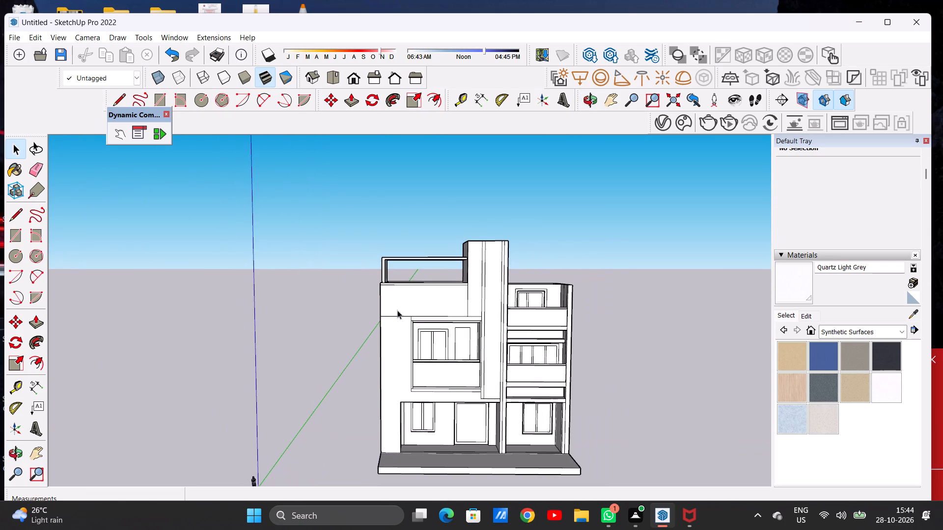
Draw a rectangle about 5' 10" by 9' 6" on the terrace's front parapet wall, hanging from the line below its top edge.
middle_click_drag(420, 310, 426, 302)
scroll(416, 304, "up", 11)
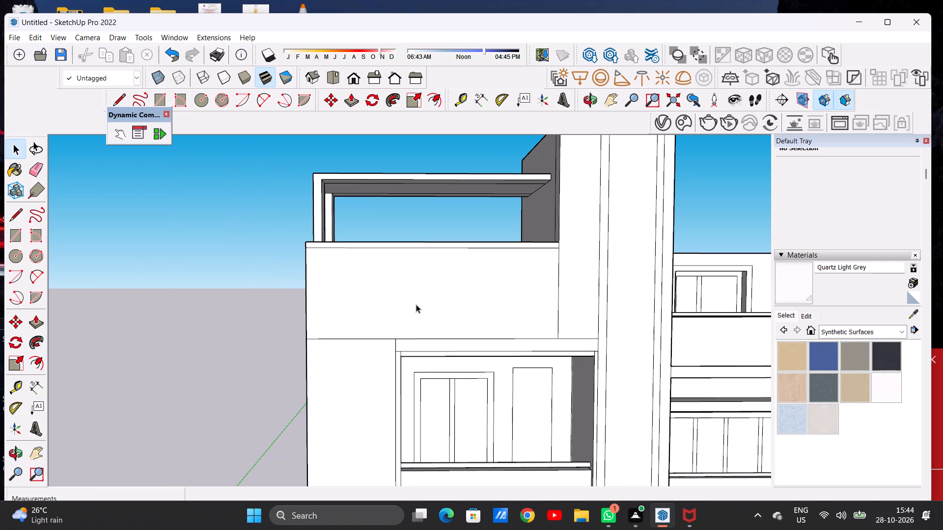
key("r")
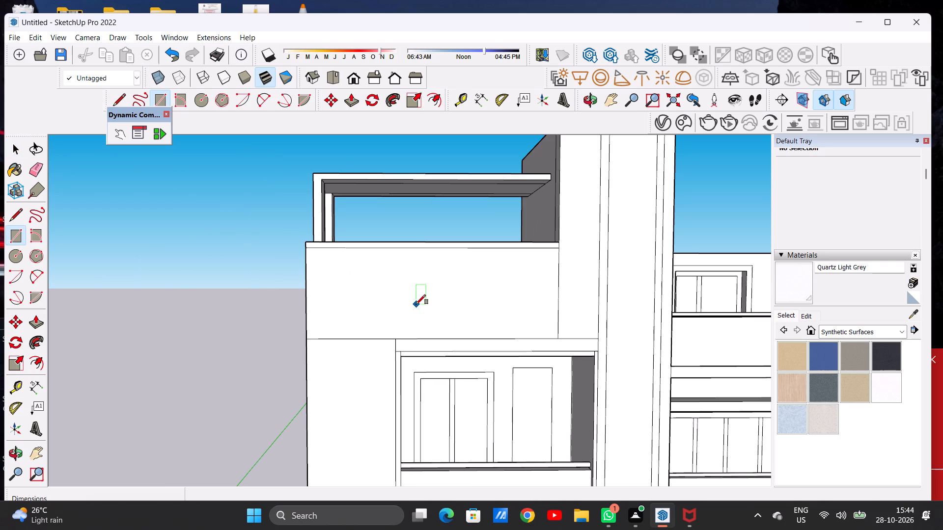
left_click(349, 251)
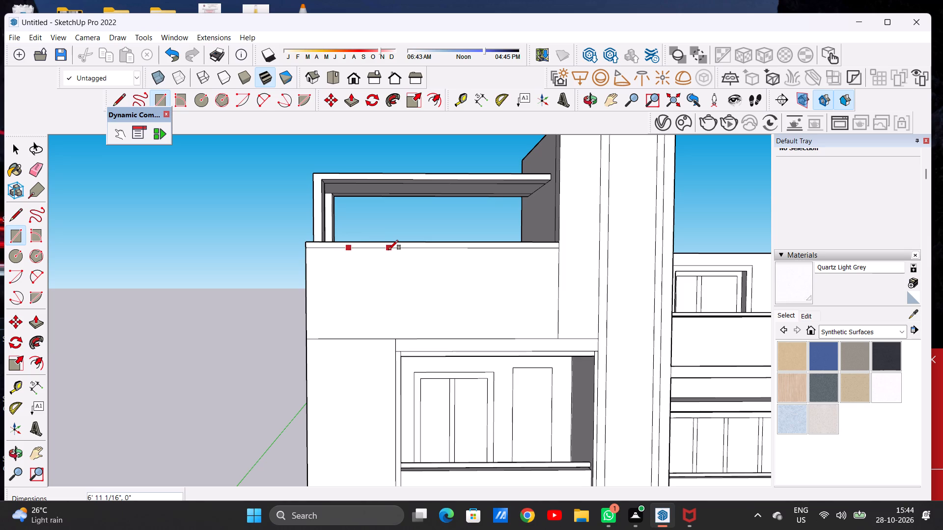
left_click(388, 250)
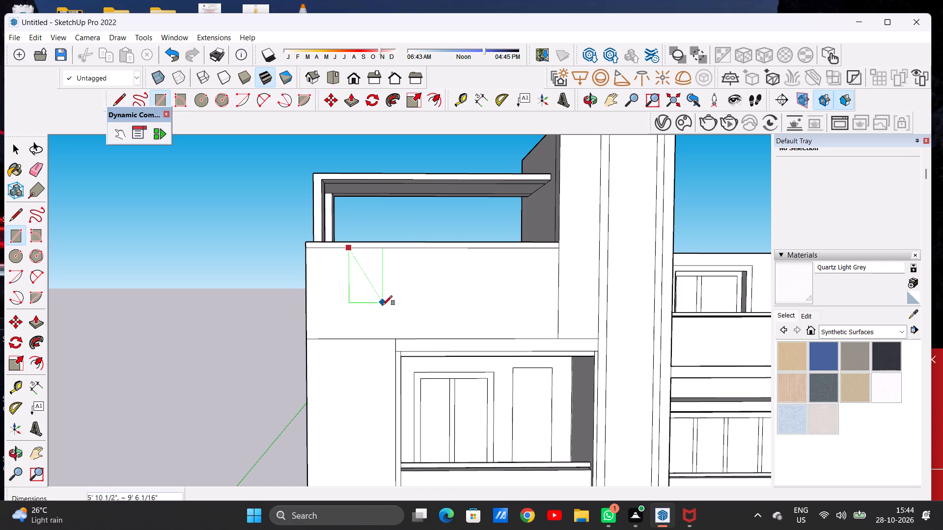
left_click(383, 305)
key("space")
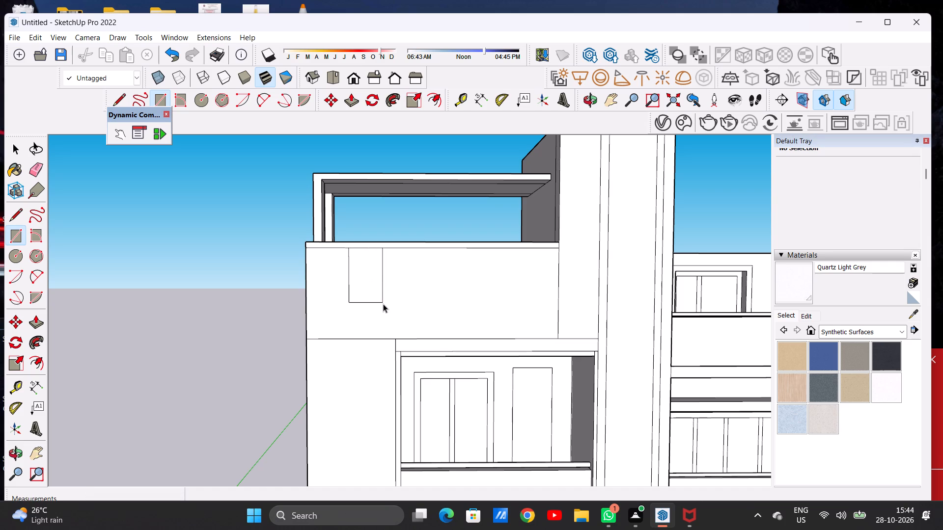
Offset the parapet rectangle's outline inward by about 1' to form a border.
scroll(382, 264, "up", 3)
scroll(380, 257, "down", 1)
scroll(380, 257, "up", 5)
key("o")
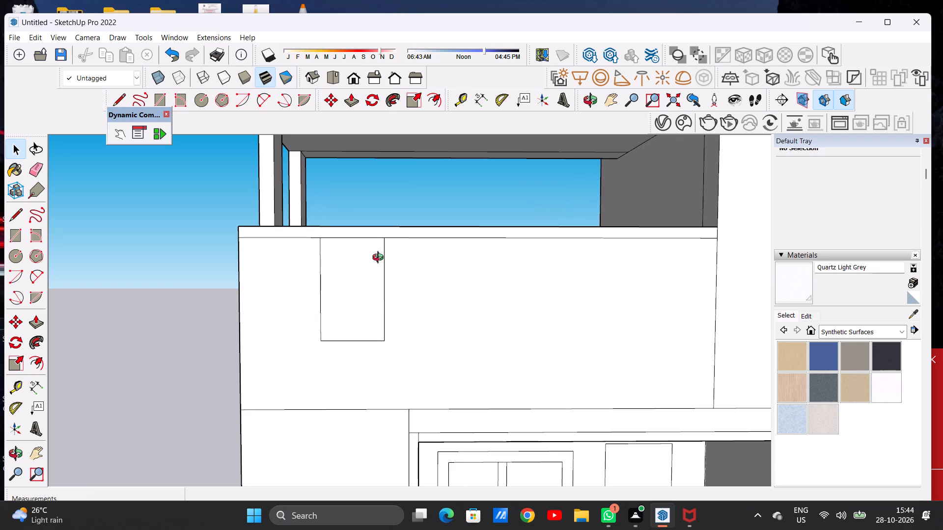
key("f")
left_click(343, 249)
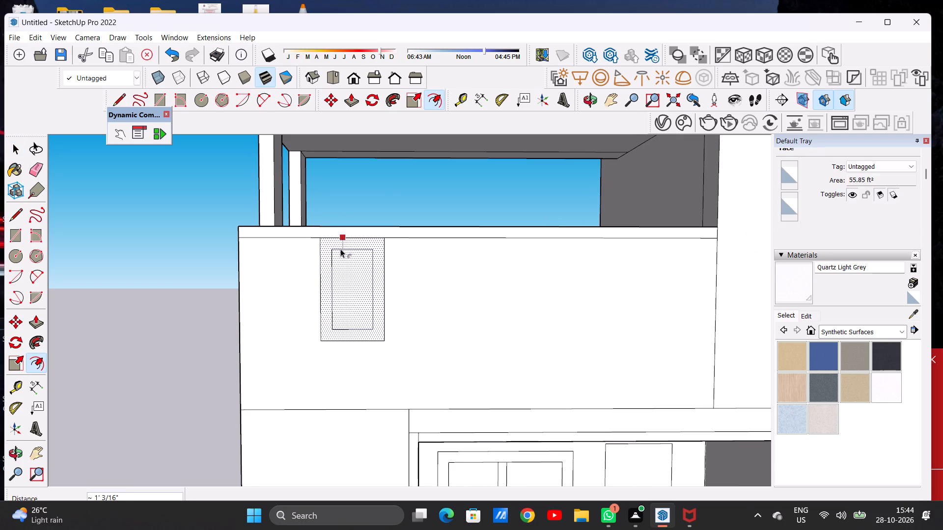
left_click(340, 249)
key("space")
Push/Pull the rectangle's border outward from the parapet wall by about 11" to make a raised frame.
scroll(364, 236, "down", 4)
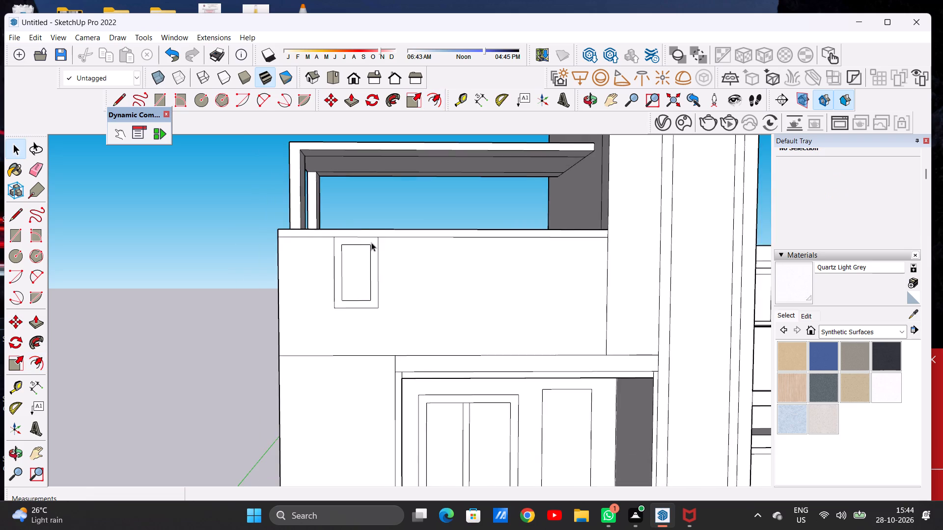
middle_click_drag(371, 242, 307, 285)
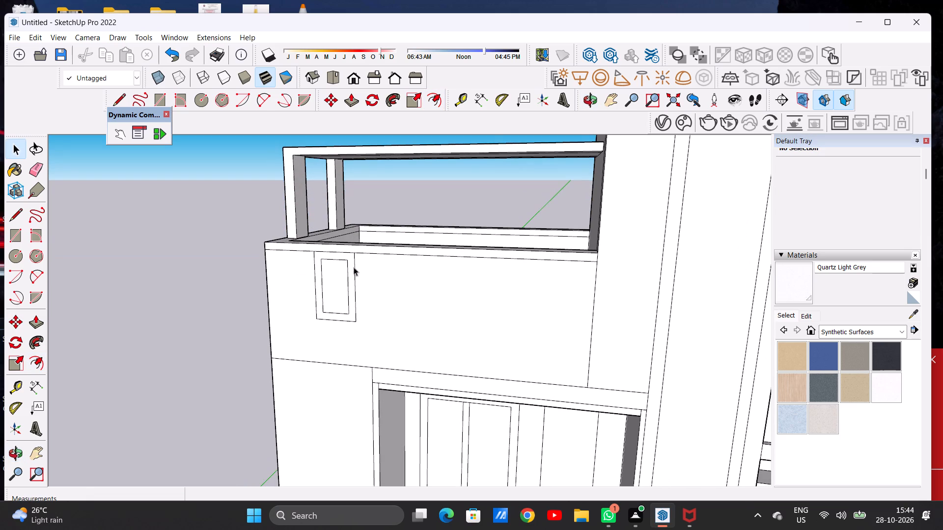
scroll(363, 264, "down", 4)
middle_click_drag(374, 281, 312, 279)
scroll(340, 265, "up", 4)
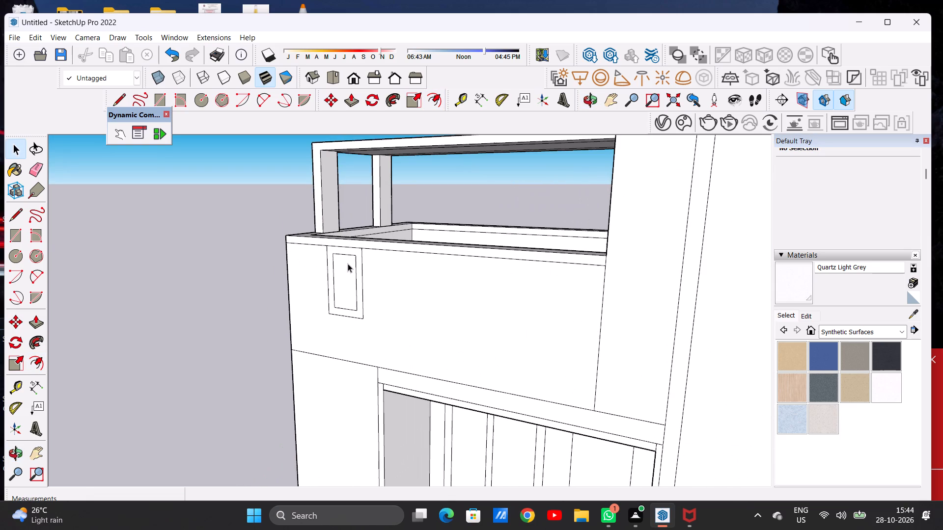
key("p")
scroll(360, 249, "up", 5)
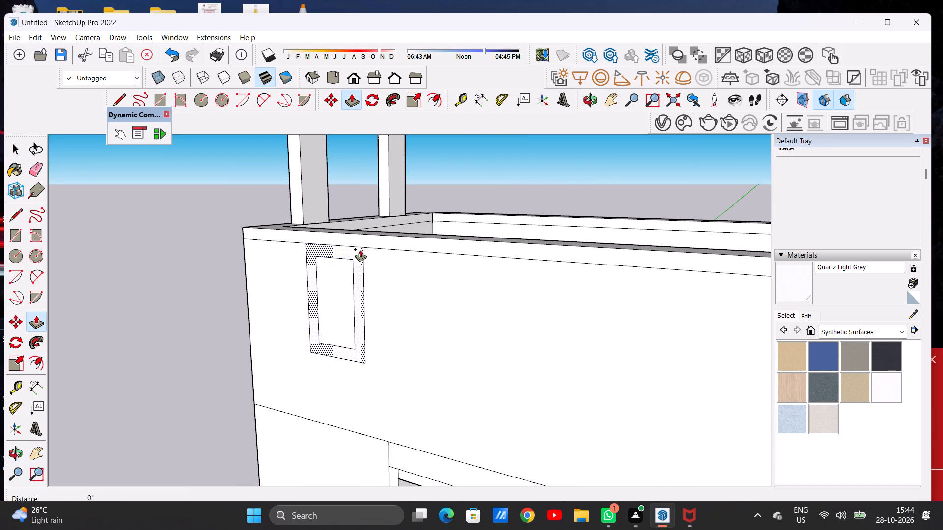
left_click(360, 249)
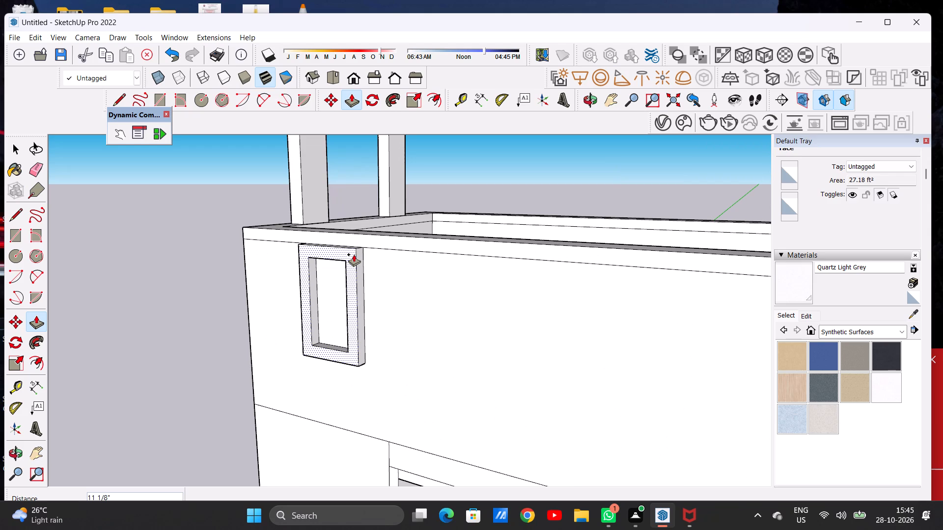
left_click(354, 254)
key("space")
Examine the raised parapet frame from several angles and how it sits on the front facade.
scroll(390, 245, "down", 9)
middle_click_drag(360, 259, 282, 260)
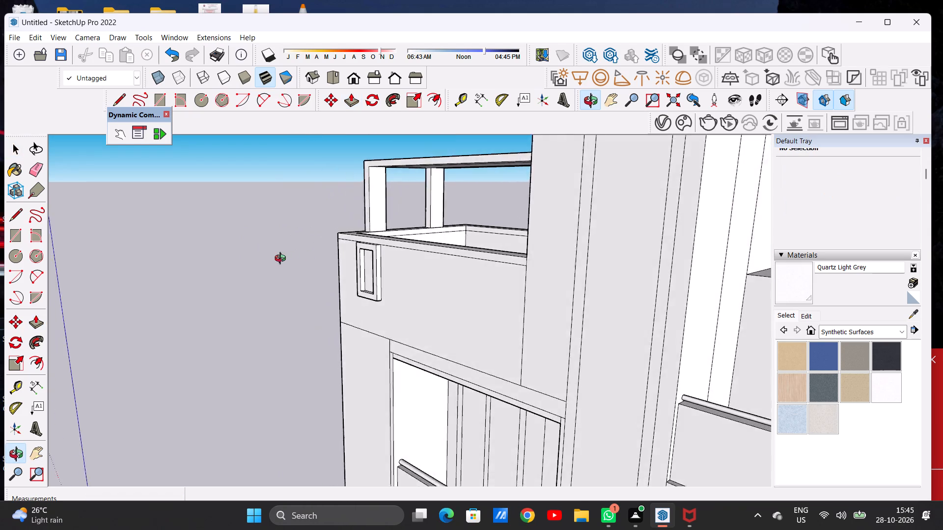
middle_click_drag(282, 260, 430, 242)
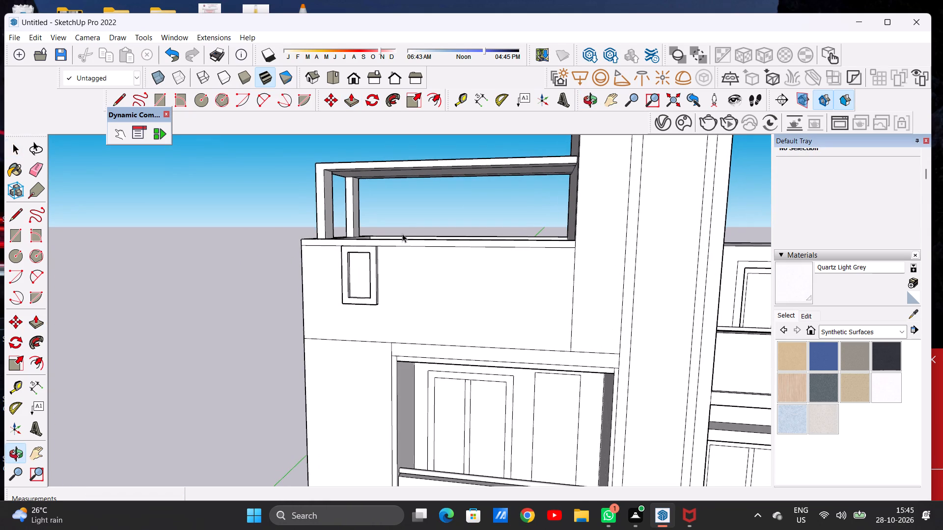
scroll(402, 234, "down", 3)
middle_click_drag(422, 244, 307, 300)
middle_click_drag(373, 287, 436, 280)
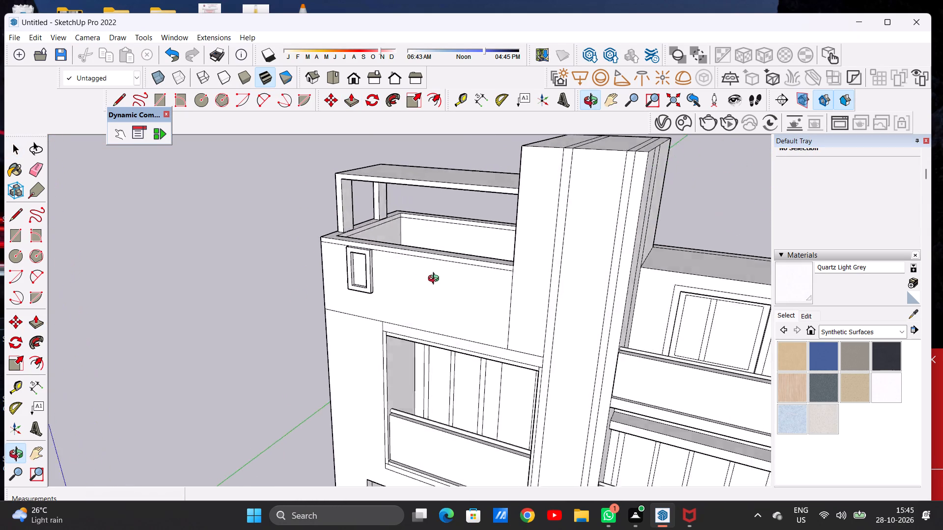
middle_click_drag(436, 280, 514, 249)
scroll(429, 254, "down", 5)
middle_click_drag(387, 285, 395, 266)
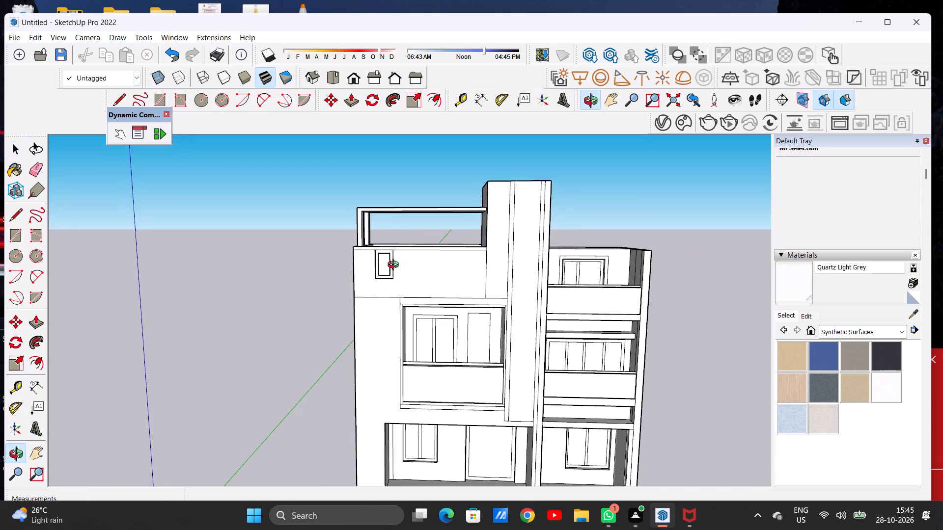
middle_click_drag(395, 266, 396, 262)
scroll(373, 260, "down", 5)
scroll(393, 272, "up", 5)
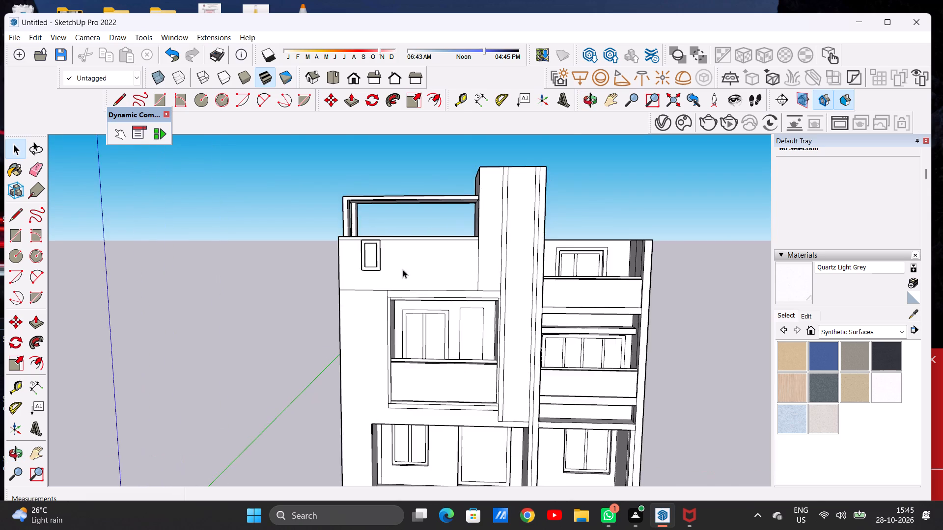
scroll(403, 269, "up", 4)
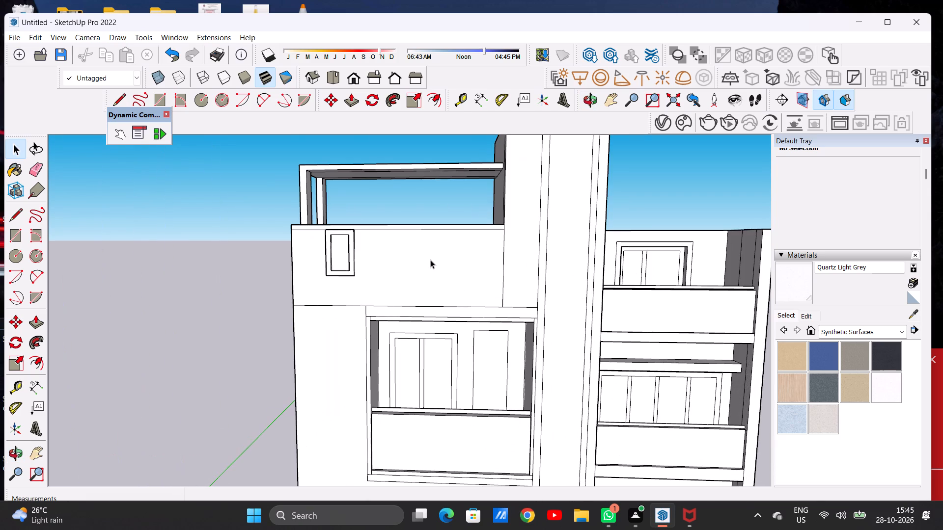
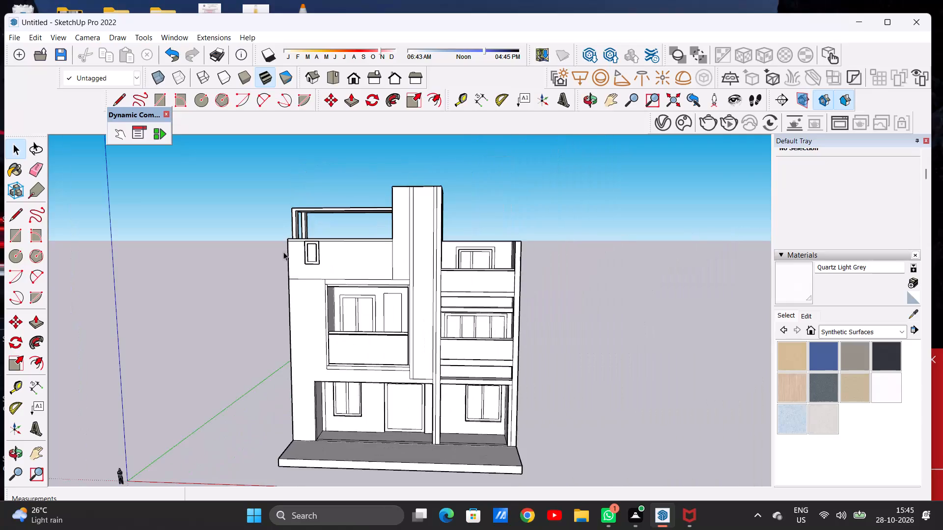
Examine the raised parapet frame and the blank parapet face beside it, from close up and from further away.
scroll(316, 246, "up", 11)
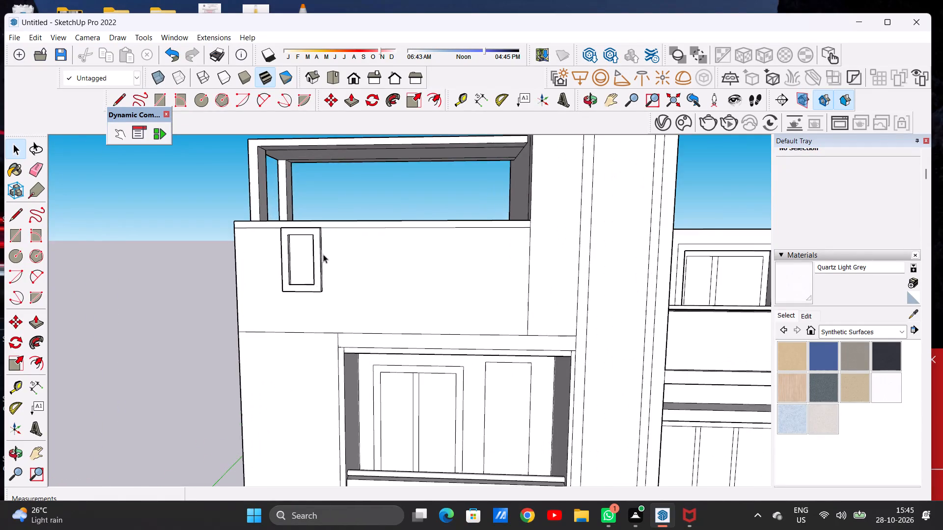
middle_click_drag(356, 249, 449, 244)
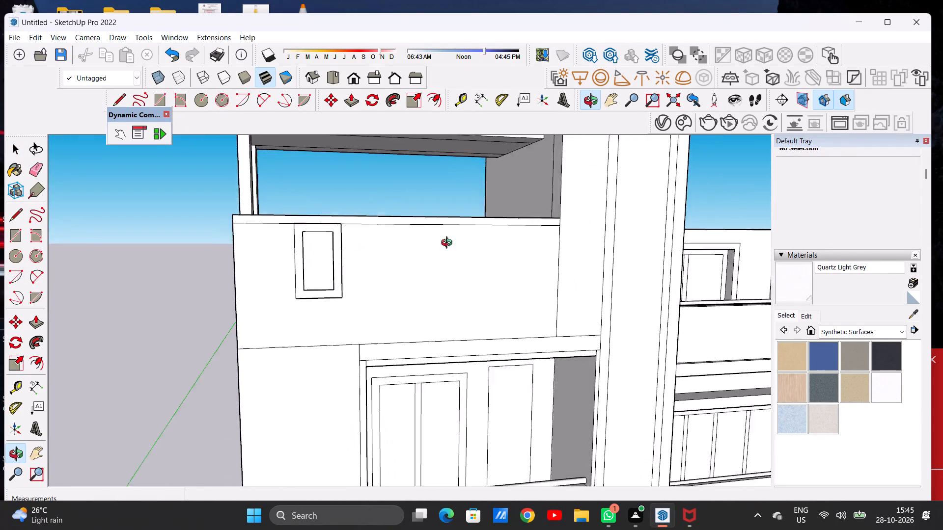
middle_click_drag(449, 244, 361, 253)
scroll(298, 269, "down", 6)
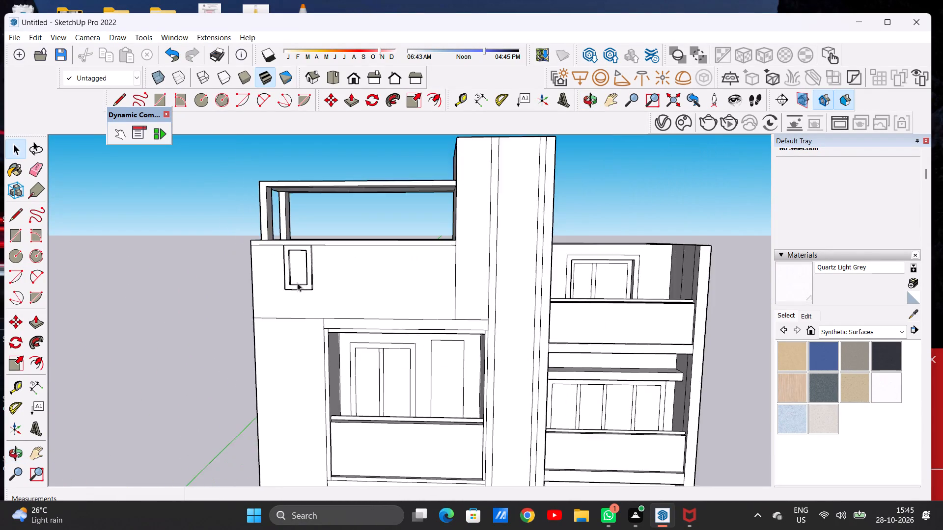
scroll(297, 283, "down", 4)
scroll(360, 265, "down", 1)
scroll(360, 265, "up", 2)
scroll(360, 265, "down", 3)
scroll(343, 267, "up", 2)
scroll(339, 266, "down", 1)
scroll(339, 266, "up", 2)
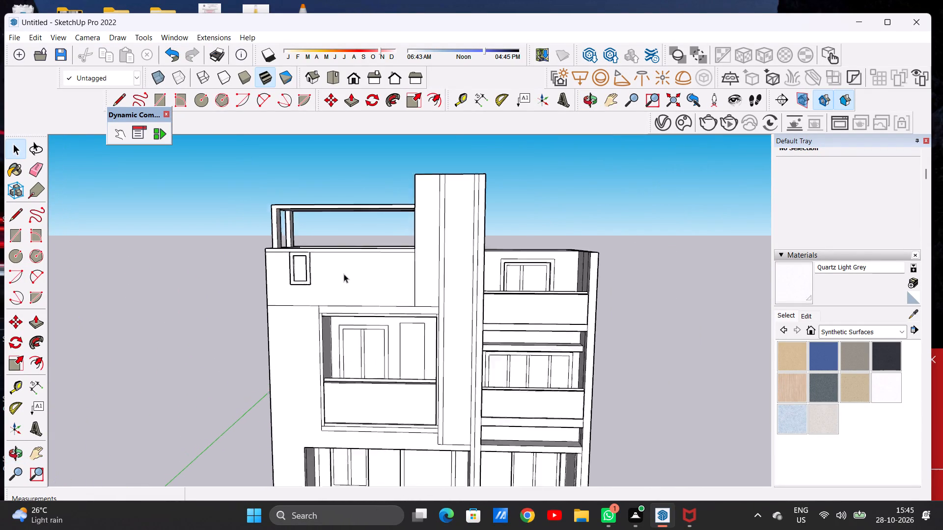
scroll(344, 274, "up", 5)
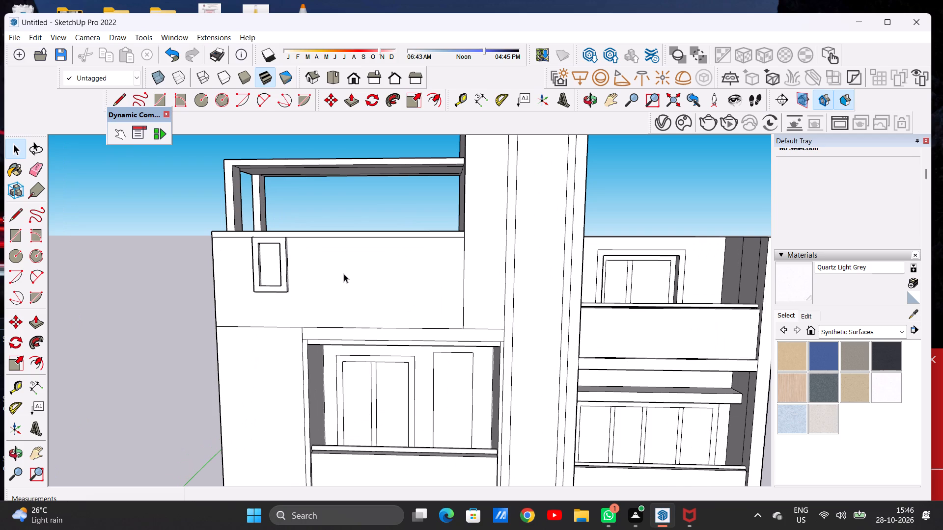
scroll(267, 285, "down", 7)
middle_click_drag(285, 280, 299, 276)
scroll(299, 286, "up", 4)
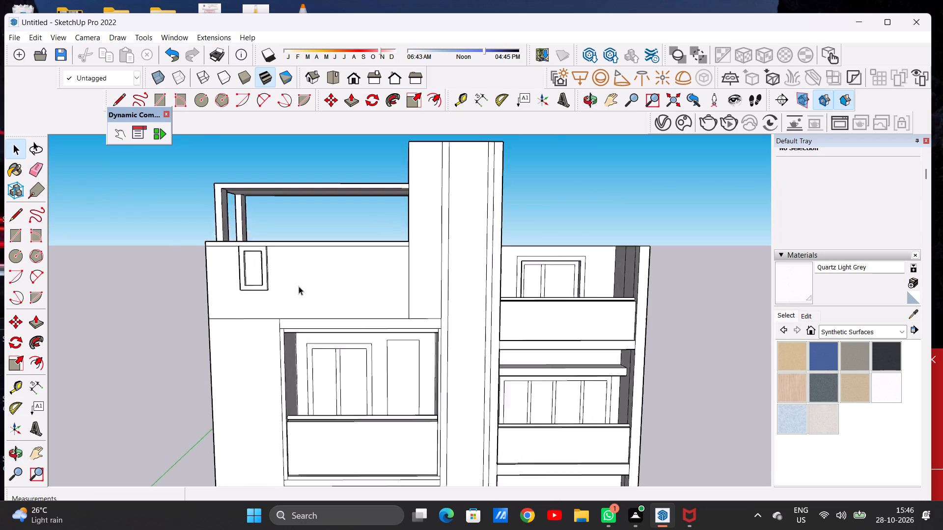
scroll(299, 286, "up", 3)
scroll(283, 264, "down", 6)
scroll(306, 290, "up", 5)
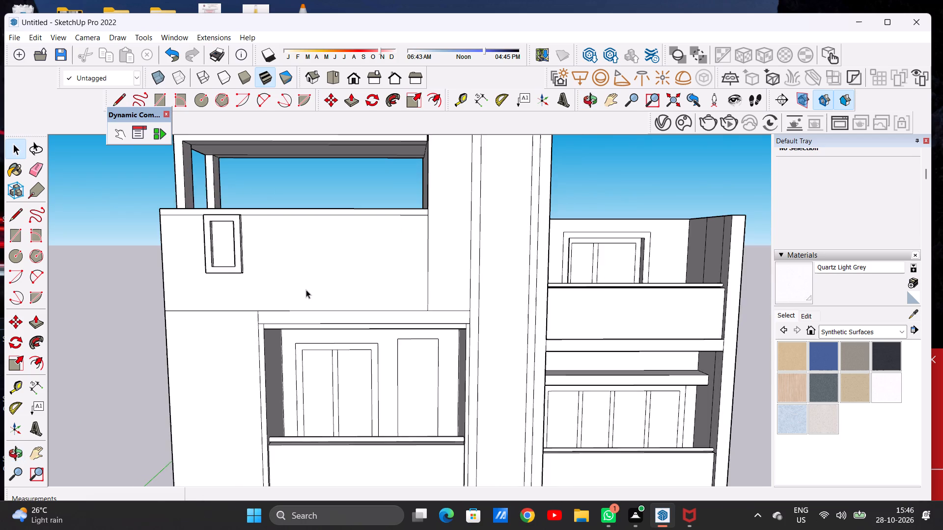
scroll(306, 290, "up", 2)
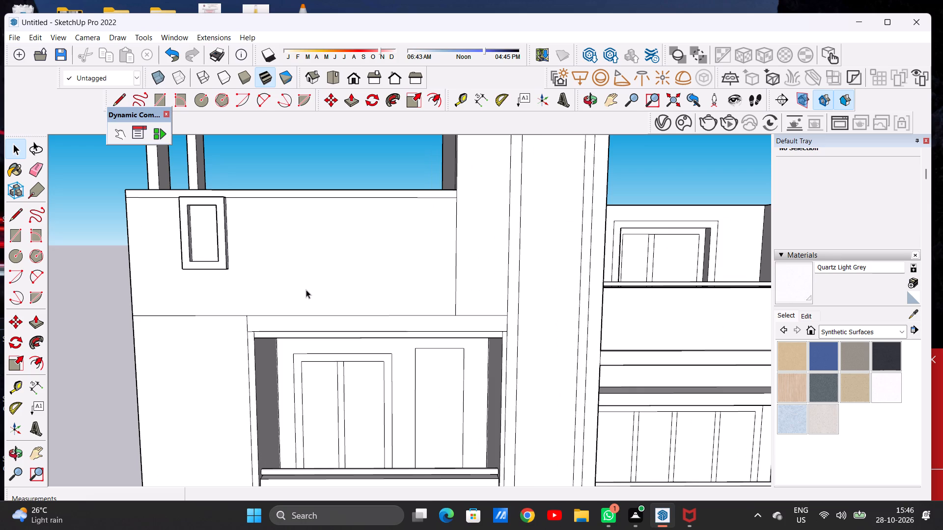
scroll(334, 221, "down", 2)
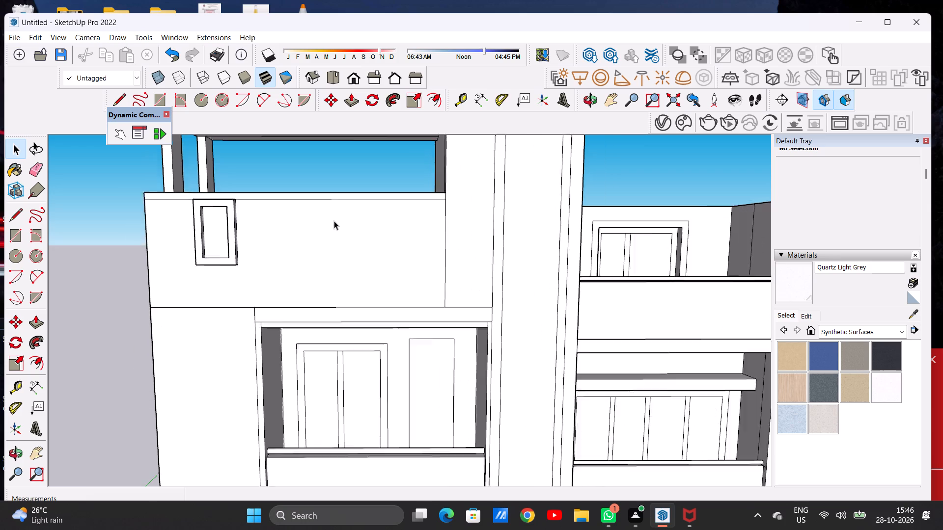
scroll(334, 221, "down", 4)
middle_click_drag(310, 248, 307, 242)
scroll(296, 211, "up", 6)
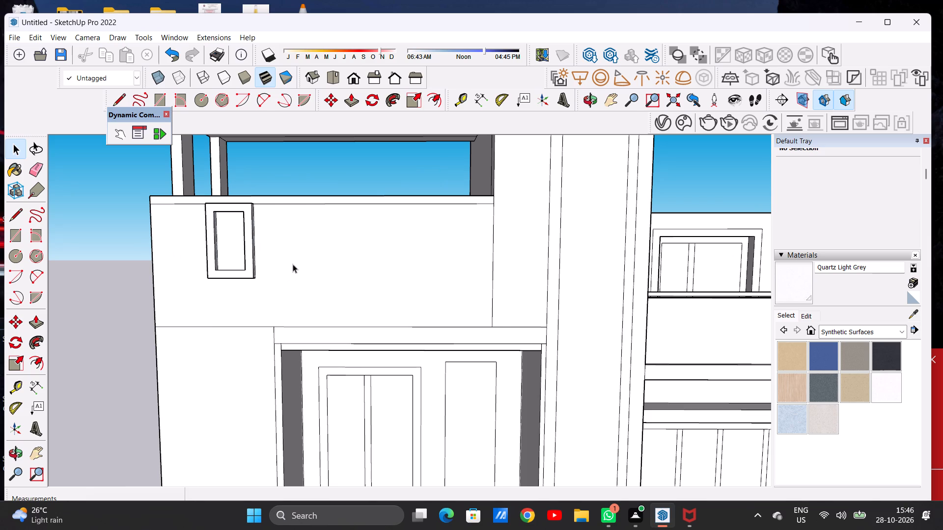
Draw a slanted parallelogram beside the raised frame, hanging from the parapet's upper line, with sides about 12' and a base about 8' 7".
scroll(293, 264, "down", 1)
middle_click_drag(317, 260, 270, 281)
key("l")
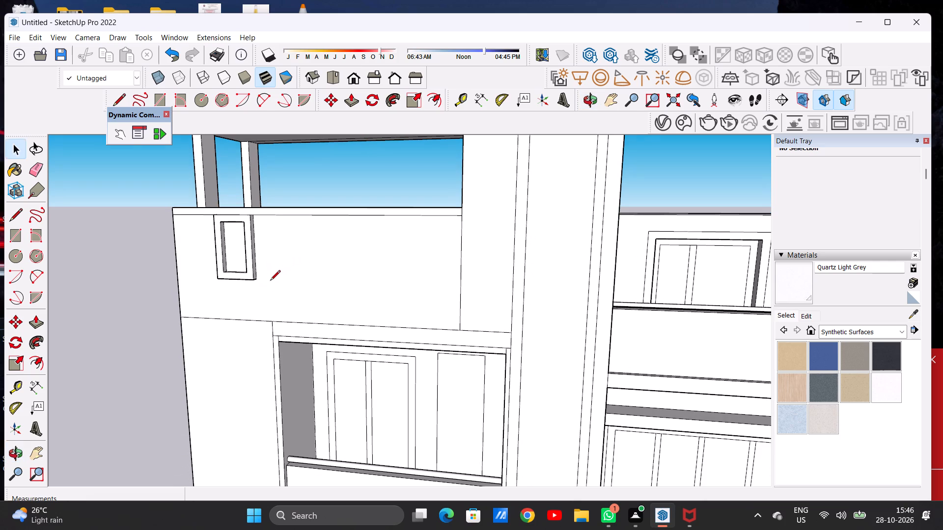
left_click(287, 217)
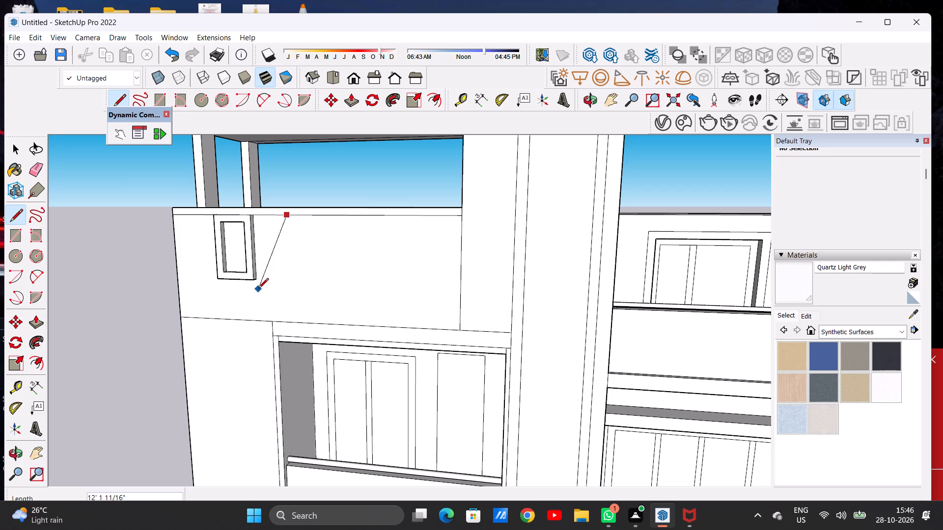
left_click(258, 289)
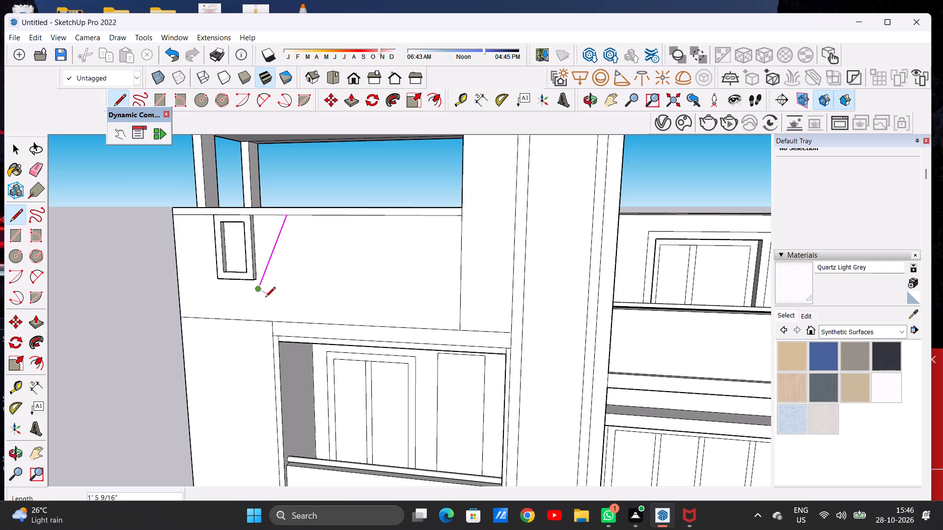
scroll(265, 297, "up", 5)
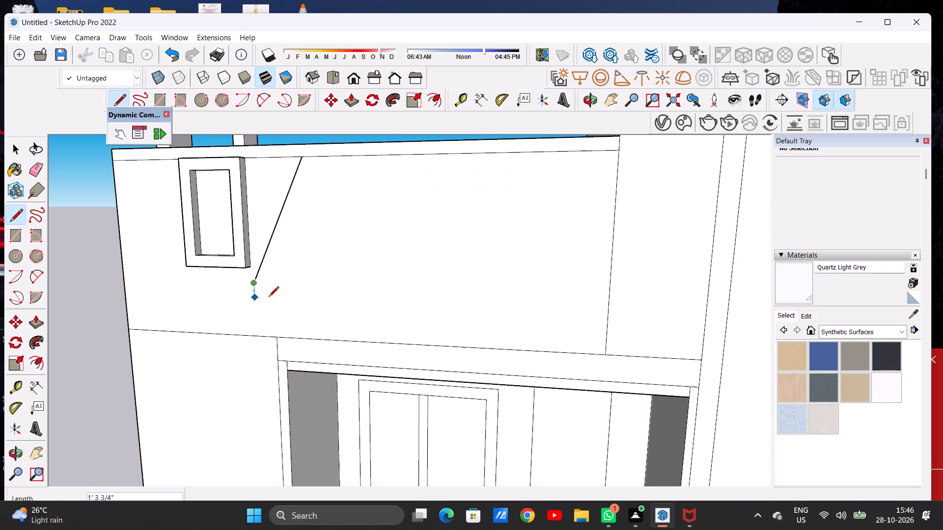
left_click(344, 289)
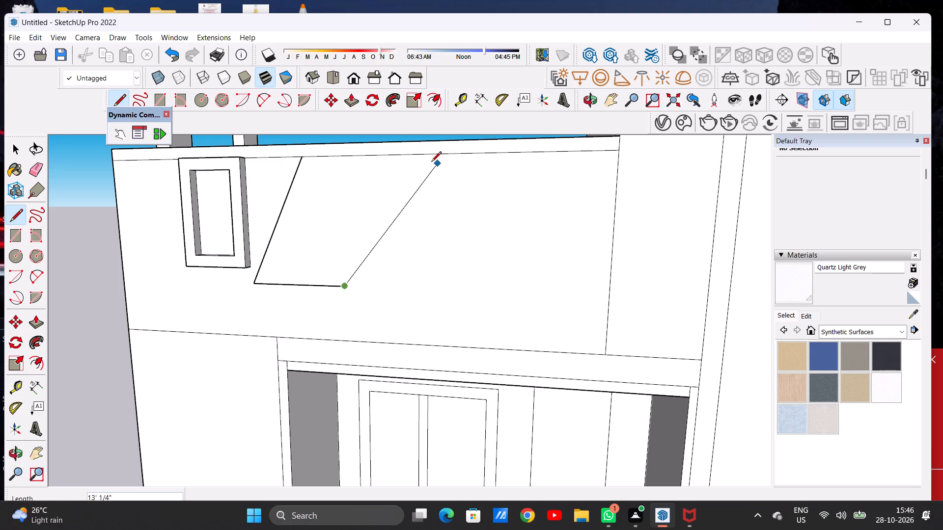
left_click(395, 158)
key("space")
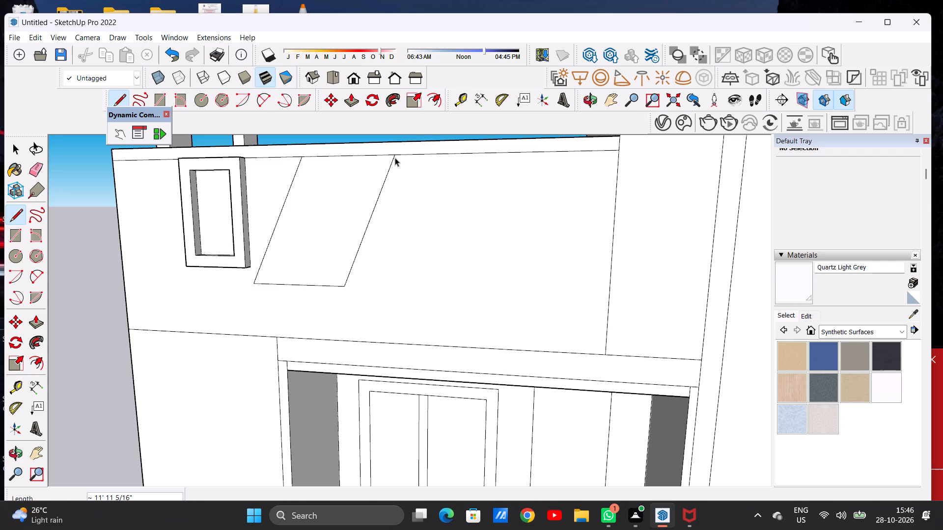
Draw a slanted dividing line about 12' 3" long inside the parallelogram, from its base to the parapet's upper line.
scroll(387, 142, "down", 8)
middle_click_drag(359, 157, 229, 231)
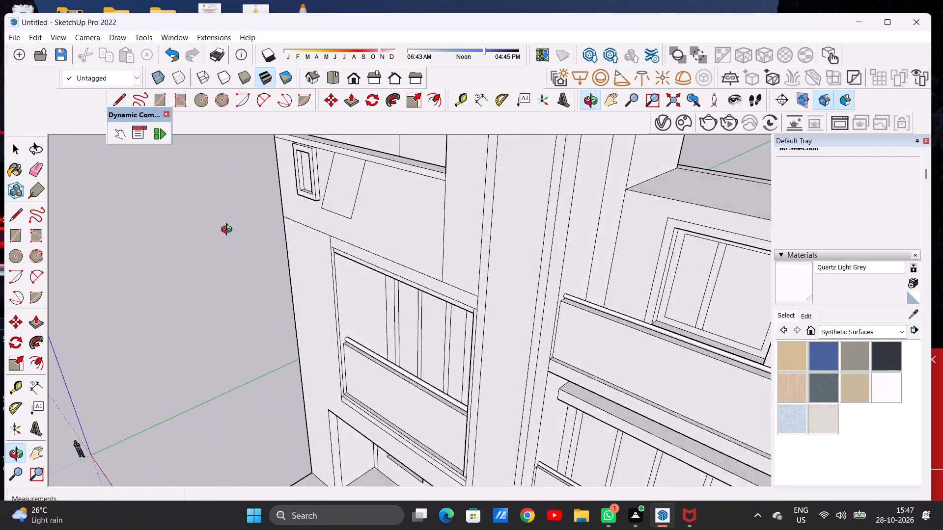
middle_click_drag(229, 231, 374, 197)
scroll(360, 223, "down", 7)
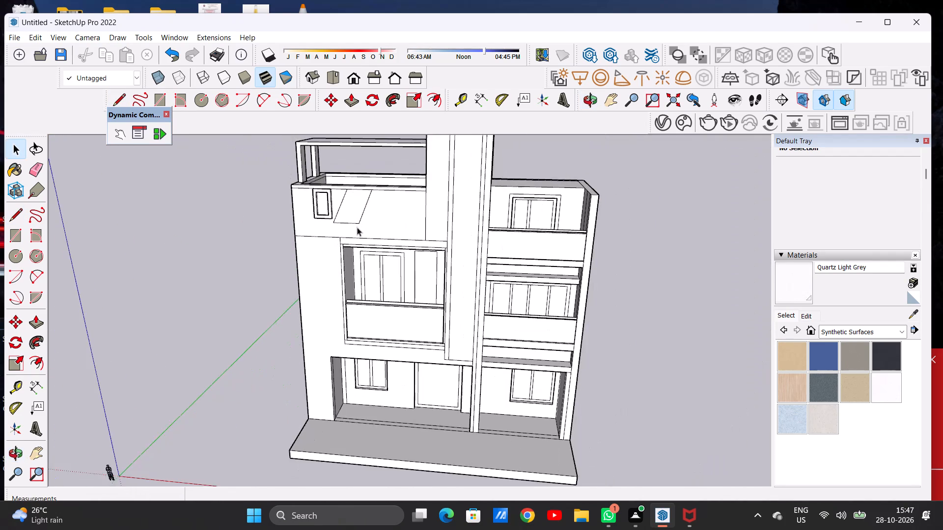
middle_click_drag(354, 227, 346, 208)
scroll(357, 206, "up", 7)
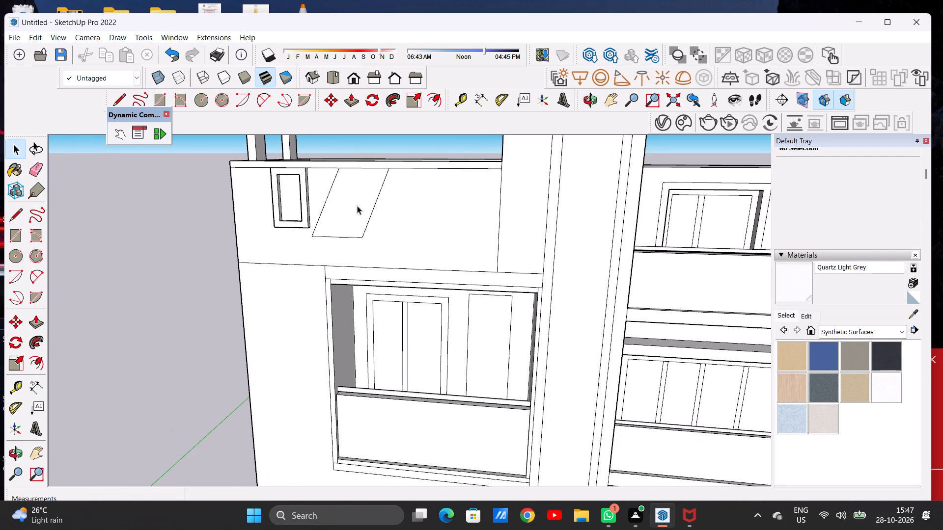
key("l")
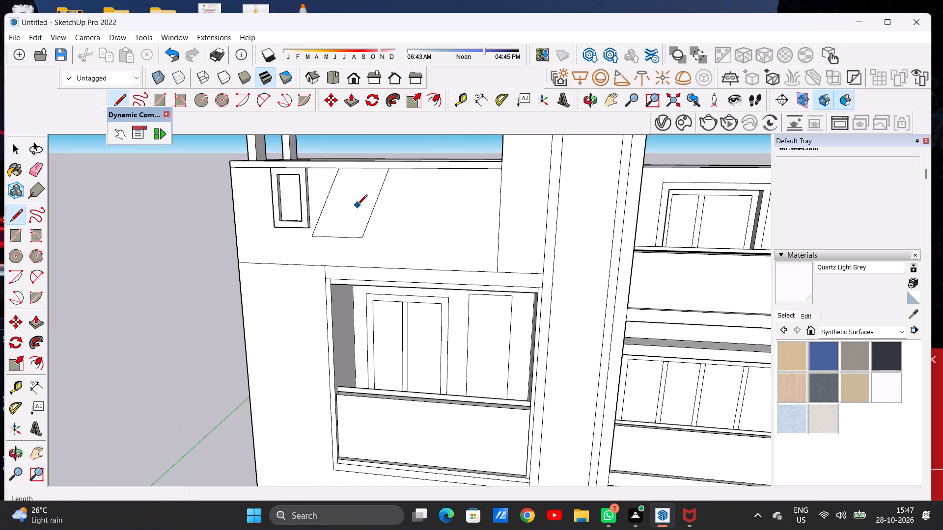
left_click(323, 237)
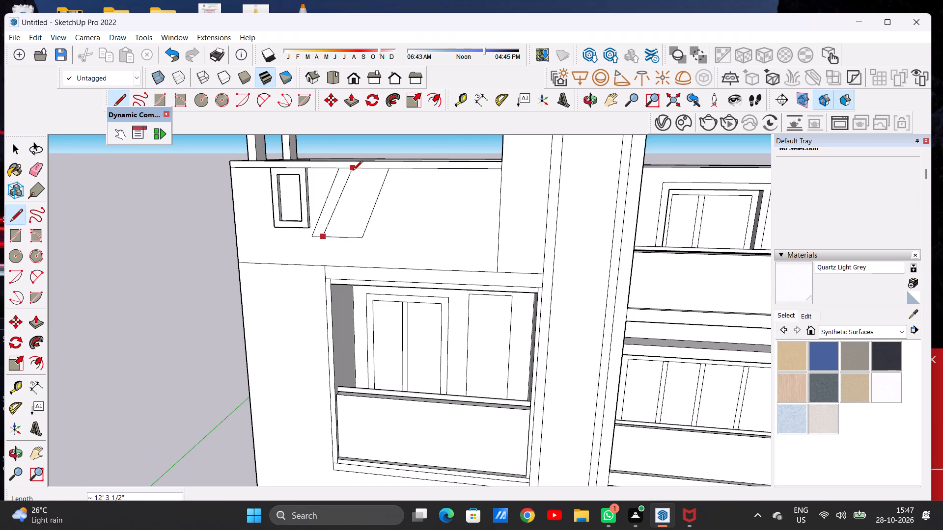
left_click(353, 171)
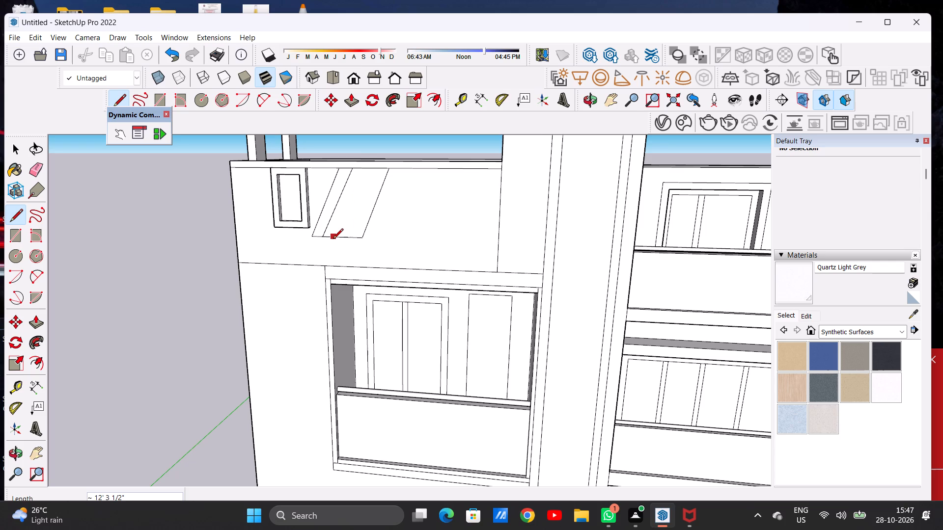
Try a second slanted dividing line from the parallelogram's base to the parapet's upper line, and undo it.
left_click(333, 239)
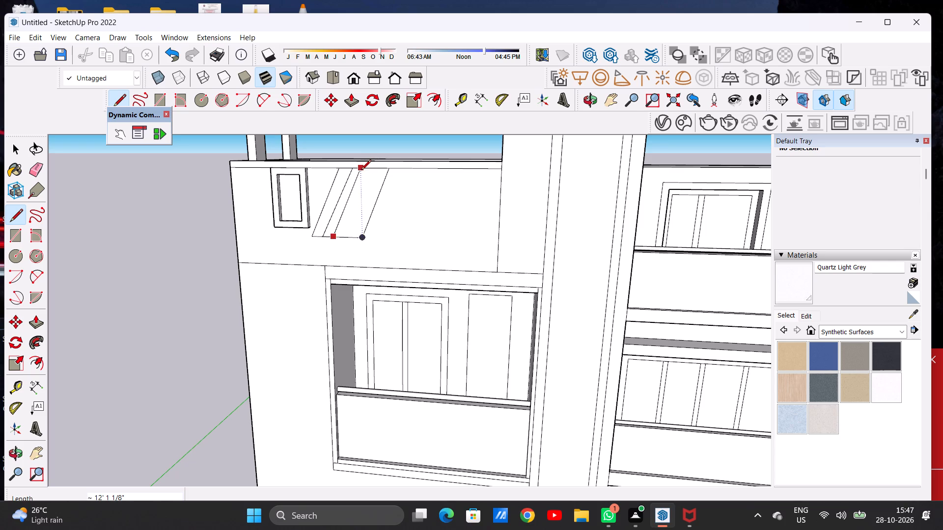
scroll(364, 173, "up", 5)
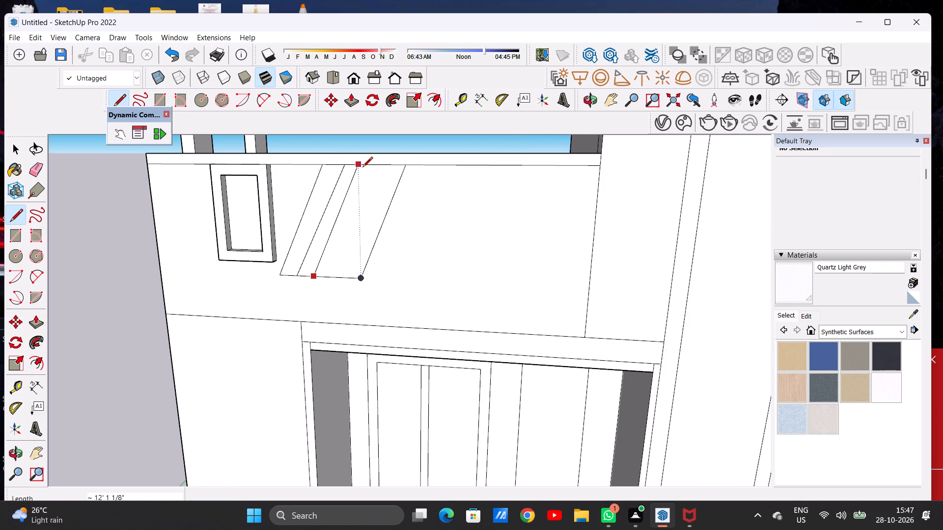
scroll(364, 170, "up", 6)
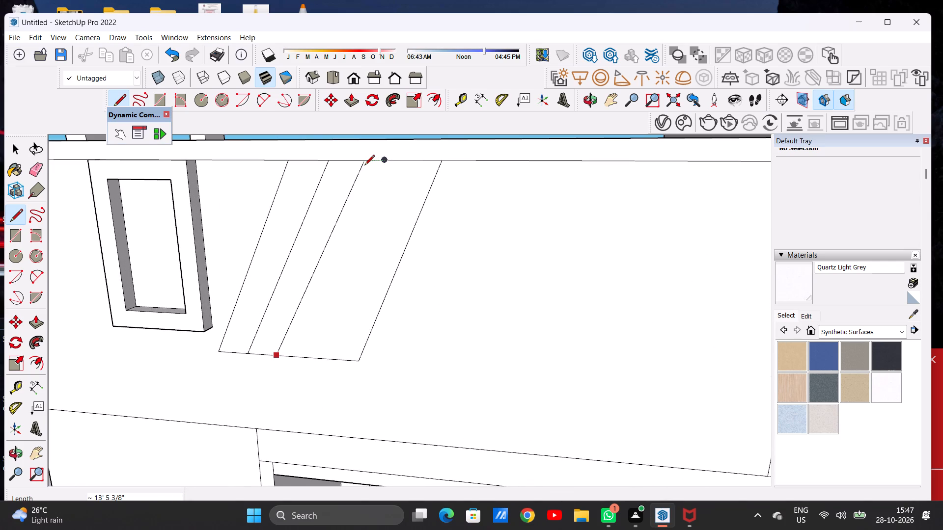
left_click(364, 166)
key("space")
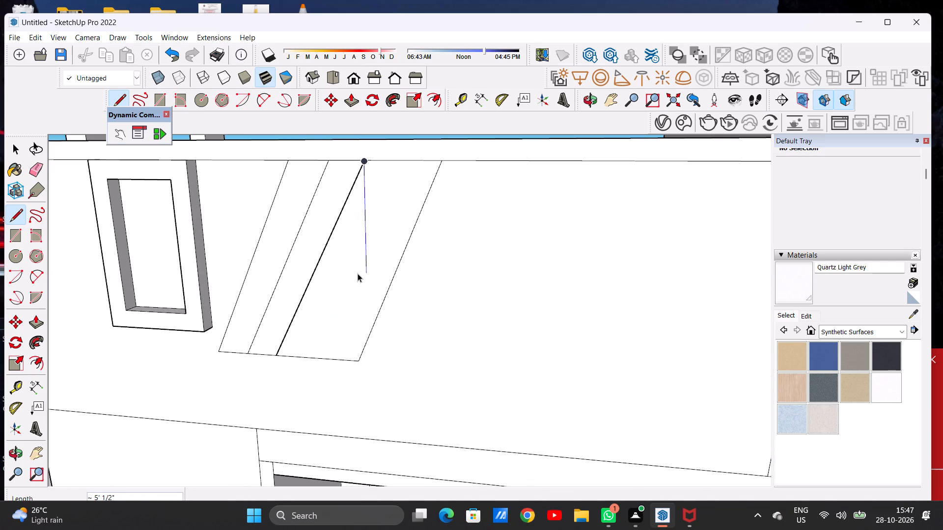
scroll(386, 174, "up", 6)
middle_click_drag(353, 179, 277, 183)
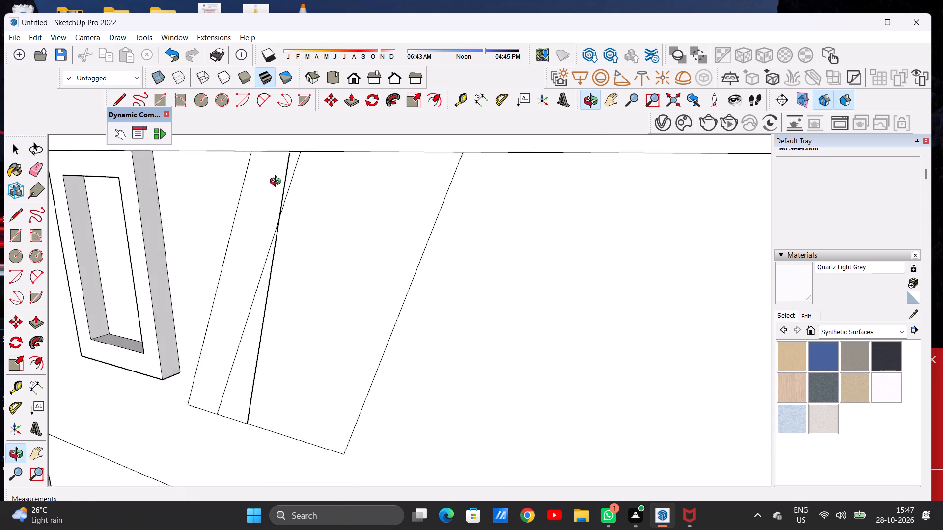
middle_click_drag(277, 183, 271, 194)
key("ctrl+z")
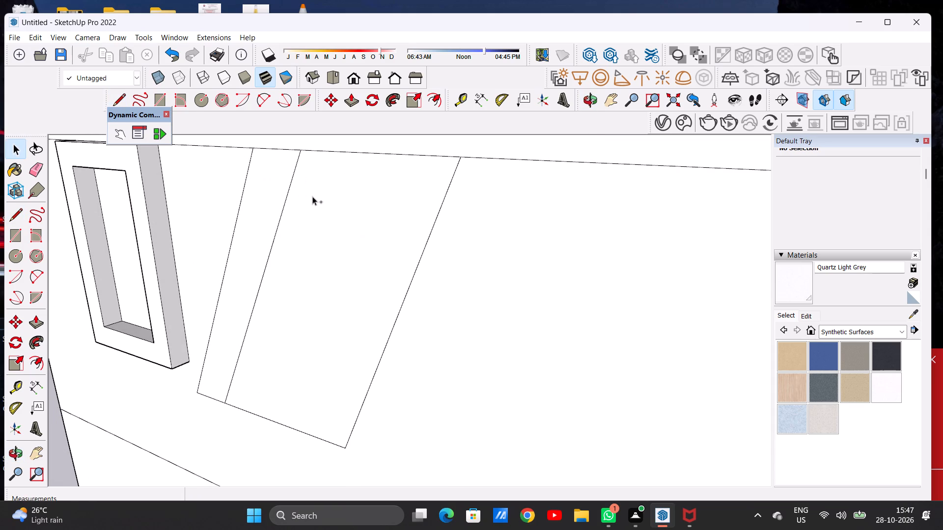
Draw two more slanted lines, about 12' 5" and 12' 2" long, dividing the parallelogram into four strips.
key("l")
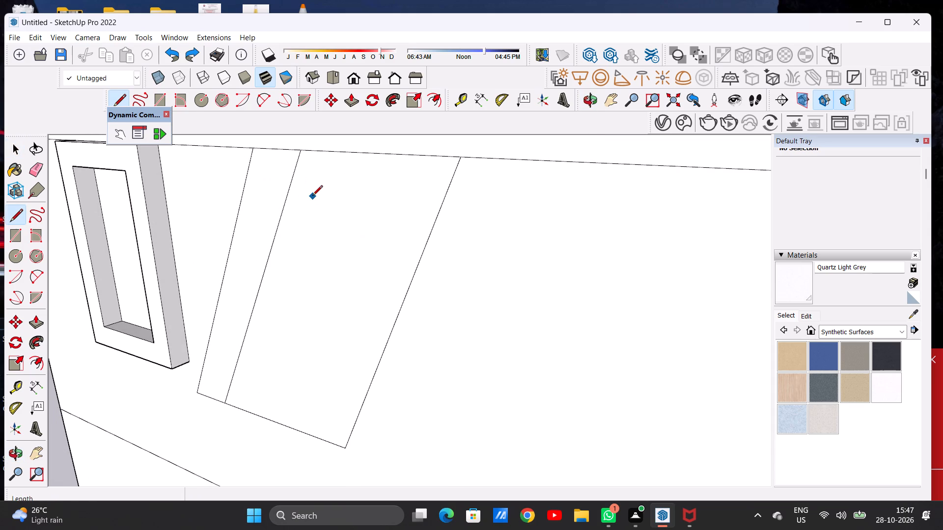
left_click(250, 414)
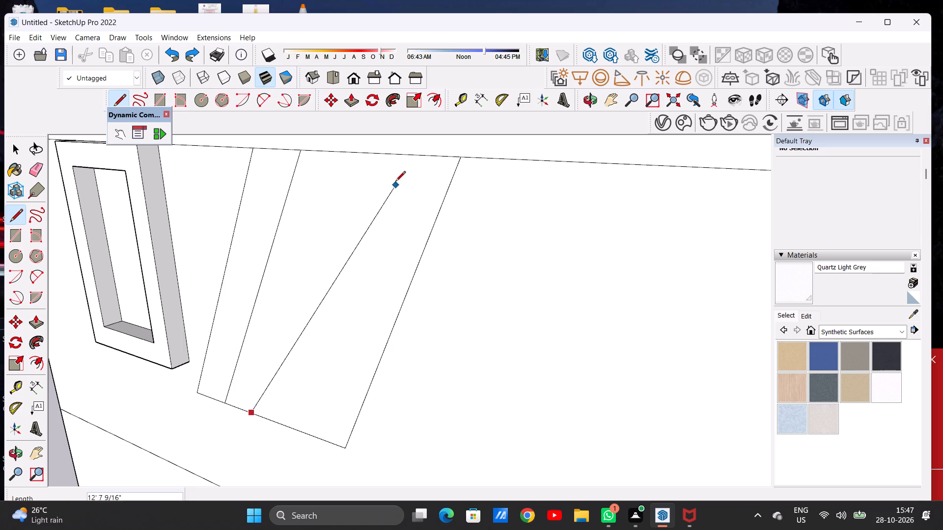
left_click(348, 154)
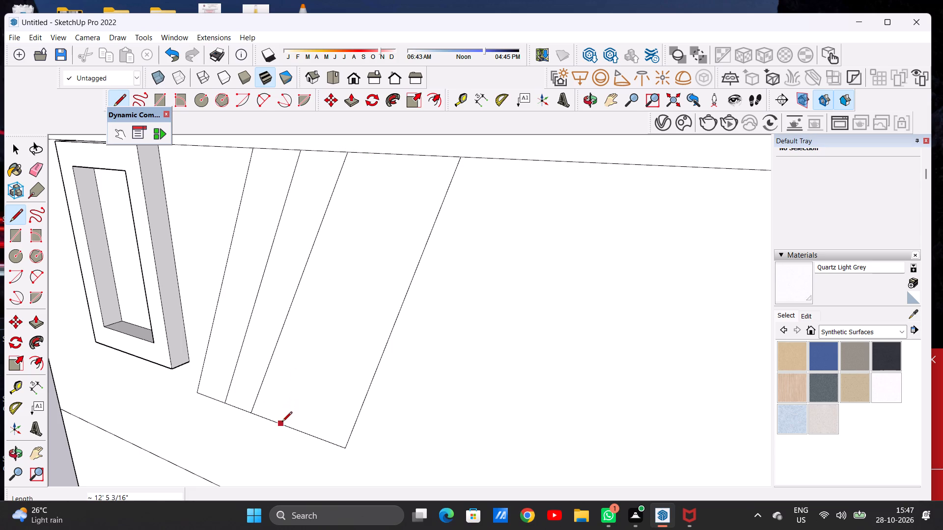
left_click(292, 429)
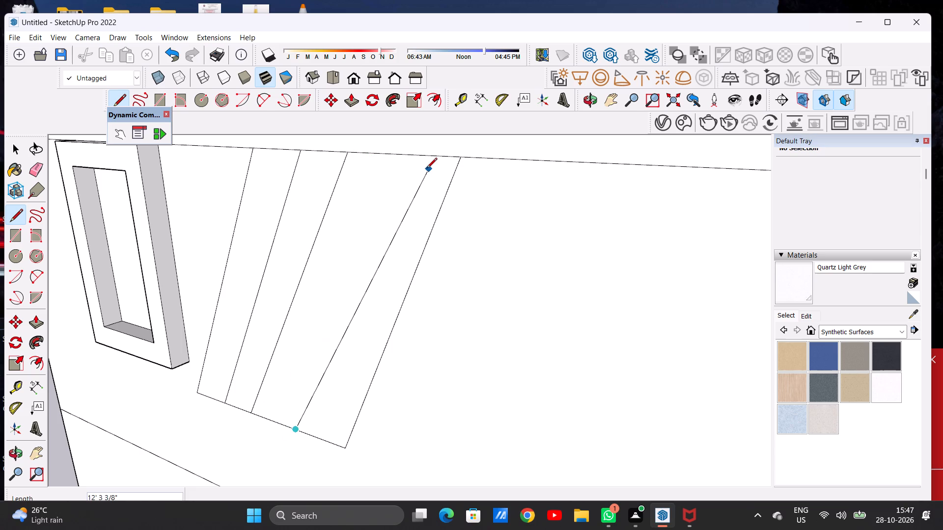
left_click(396, 156)
key("space")
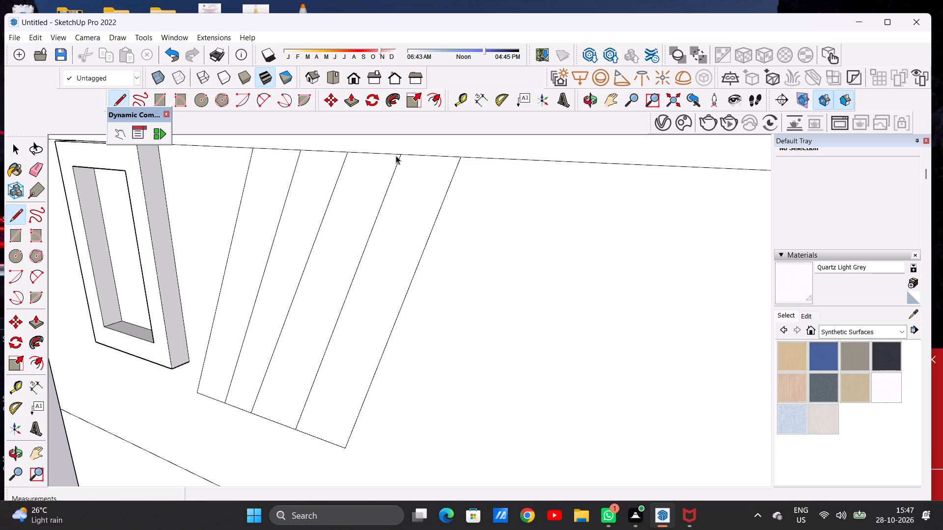
Examine the slanted strips on the parapet face from an oblique angle and close up.
scroll(389, 145, "down", 4)
scroll(389, 145, "up", 1)
scroll(389, 145, "down", 3)
scroll(363, 161, "up", 1)
scroll(362, 162, "down", 15)
middle_click_drag(376, 182, 339, 198)
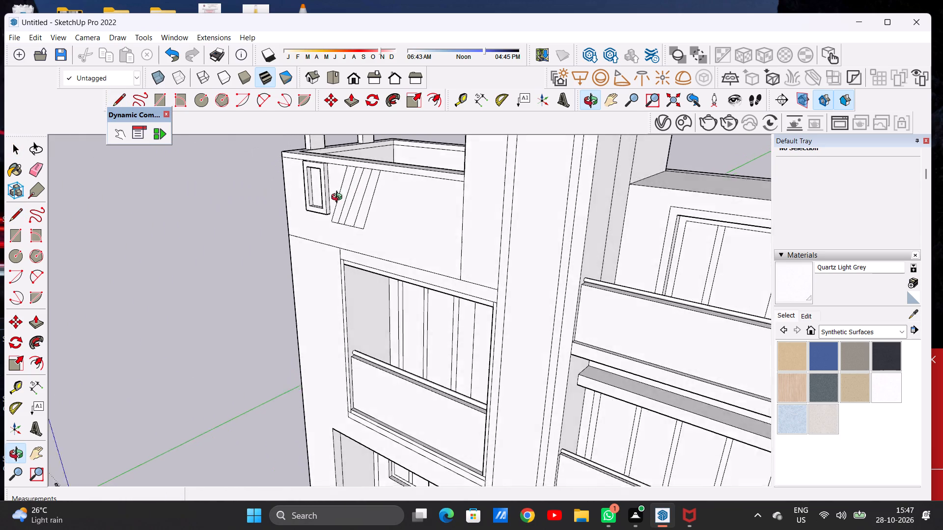
middle_click_drag(339, 198, 332, 205)
scroll(355, 187, "up", 6)
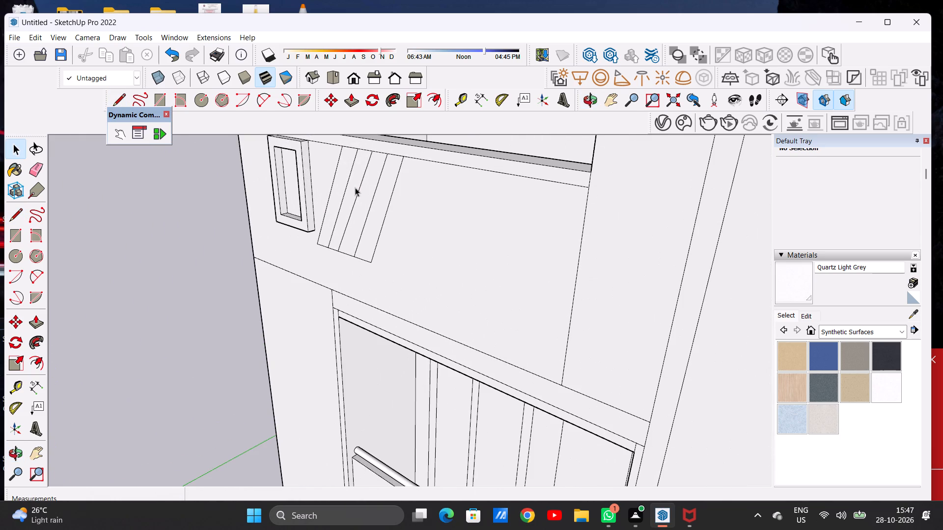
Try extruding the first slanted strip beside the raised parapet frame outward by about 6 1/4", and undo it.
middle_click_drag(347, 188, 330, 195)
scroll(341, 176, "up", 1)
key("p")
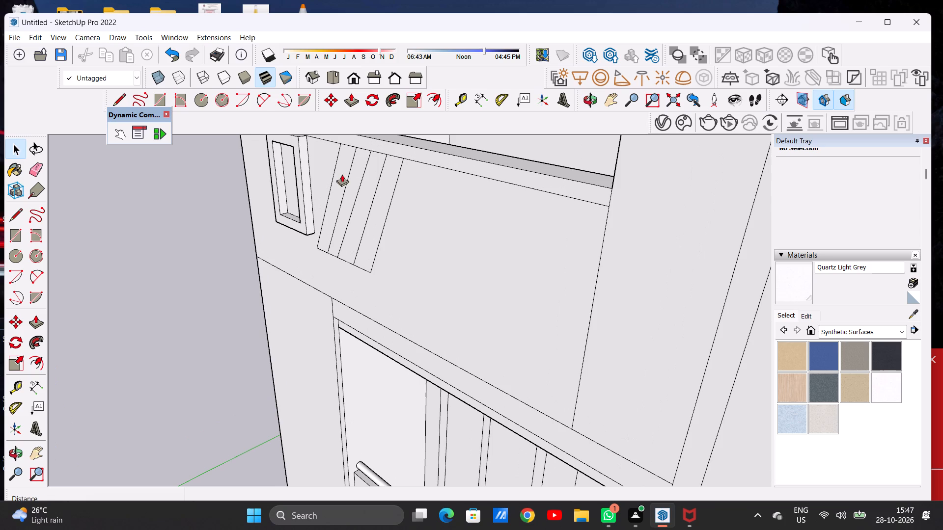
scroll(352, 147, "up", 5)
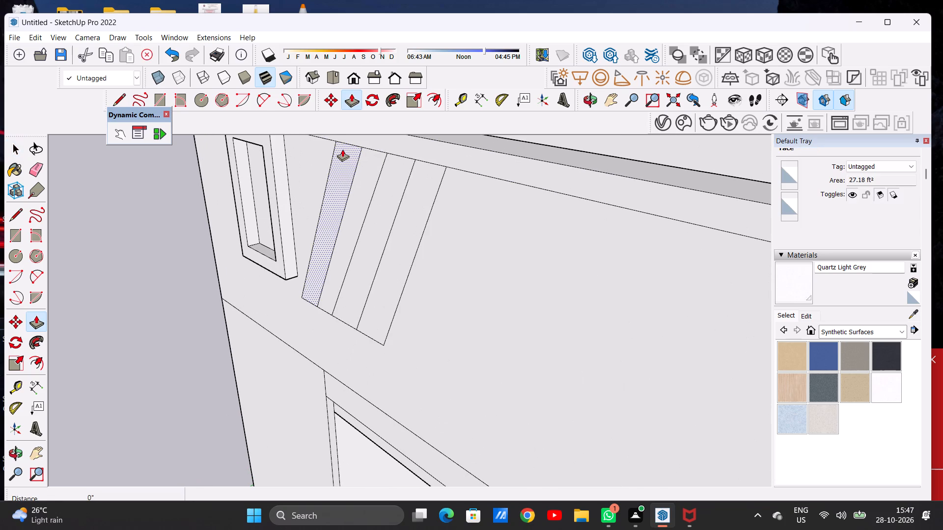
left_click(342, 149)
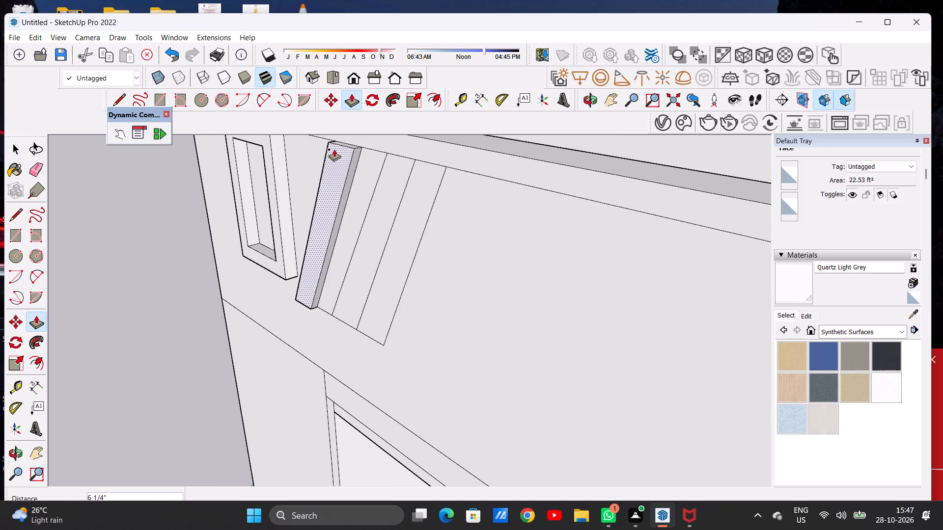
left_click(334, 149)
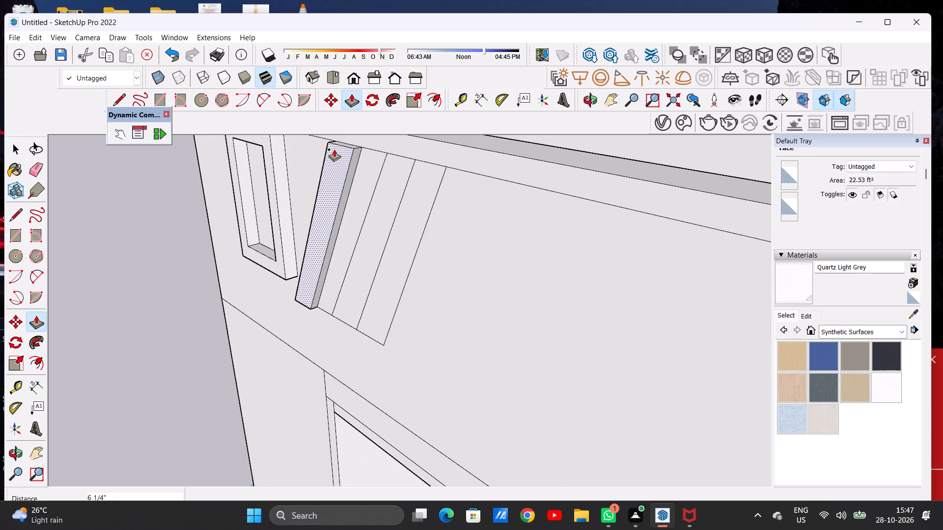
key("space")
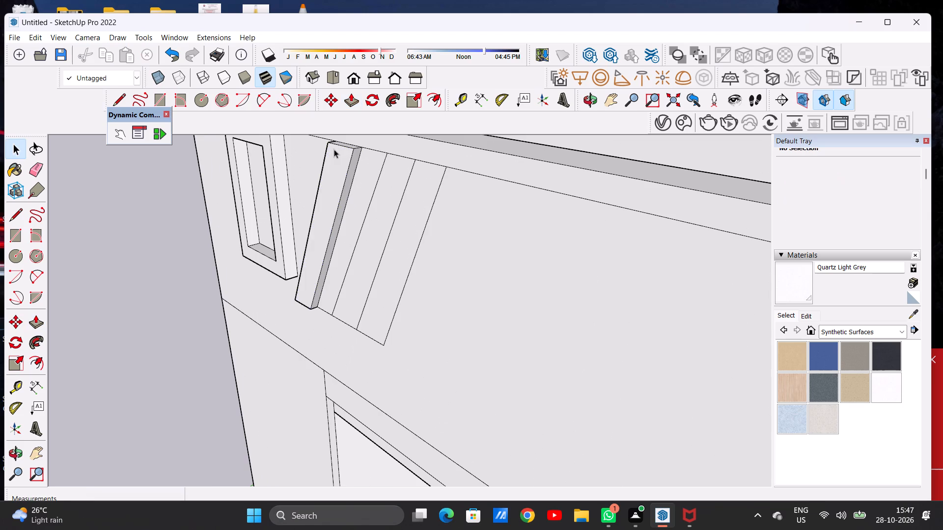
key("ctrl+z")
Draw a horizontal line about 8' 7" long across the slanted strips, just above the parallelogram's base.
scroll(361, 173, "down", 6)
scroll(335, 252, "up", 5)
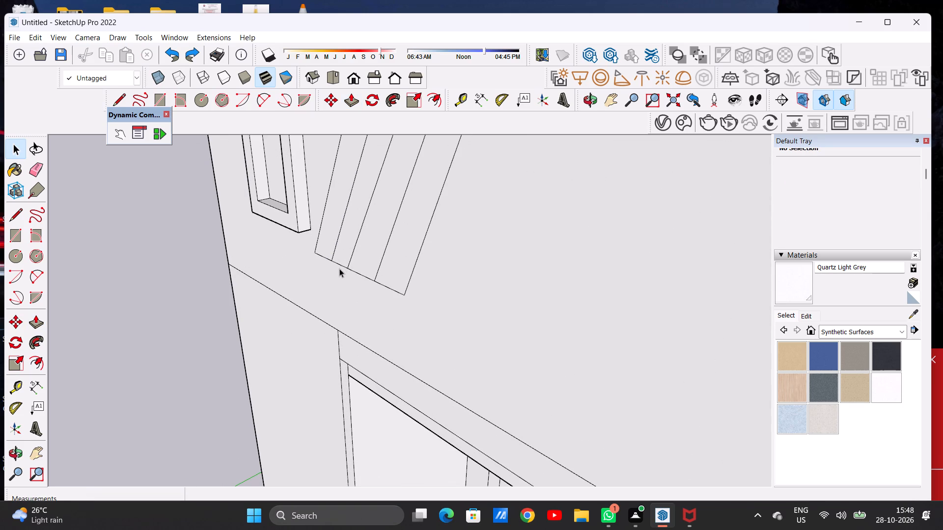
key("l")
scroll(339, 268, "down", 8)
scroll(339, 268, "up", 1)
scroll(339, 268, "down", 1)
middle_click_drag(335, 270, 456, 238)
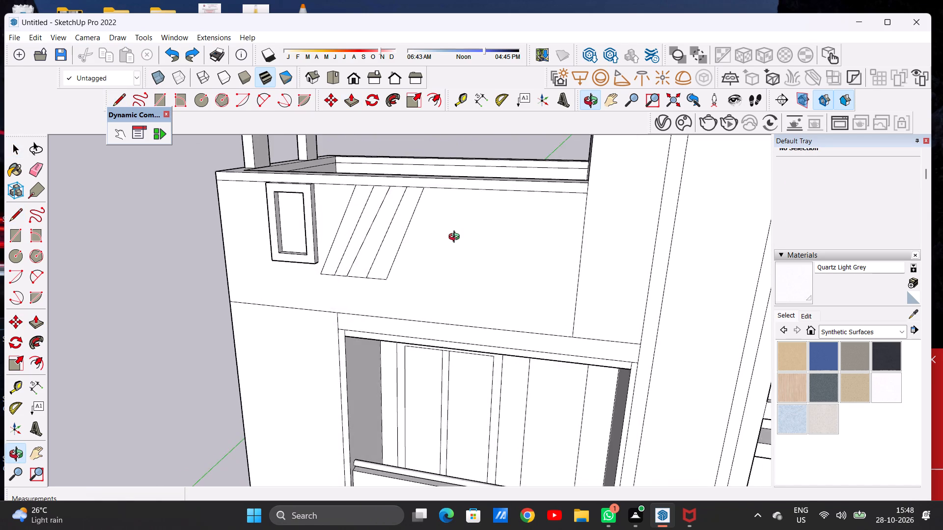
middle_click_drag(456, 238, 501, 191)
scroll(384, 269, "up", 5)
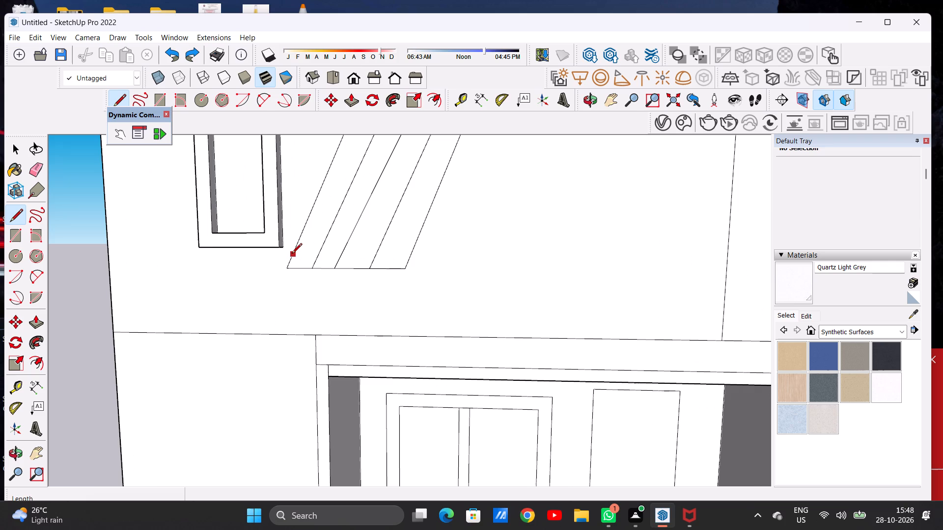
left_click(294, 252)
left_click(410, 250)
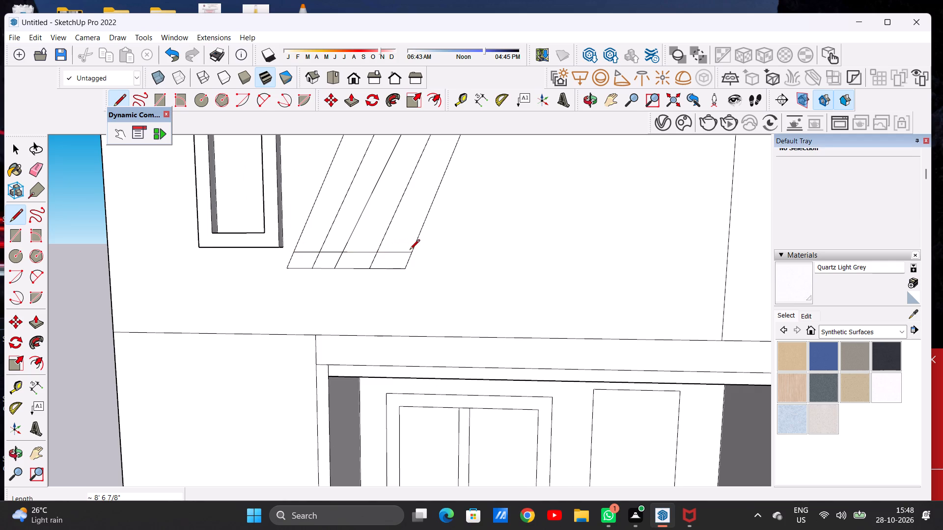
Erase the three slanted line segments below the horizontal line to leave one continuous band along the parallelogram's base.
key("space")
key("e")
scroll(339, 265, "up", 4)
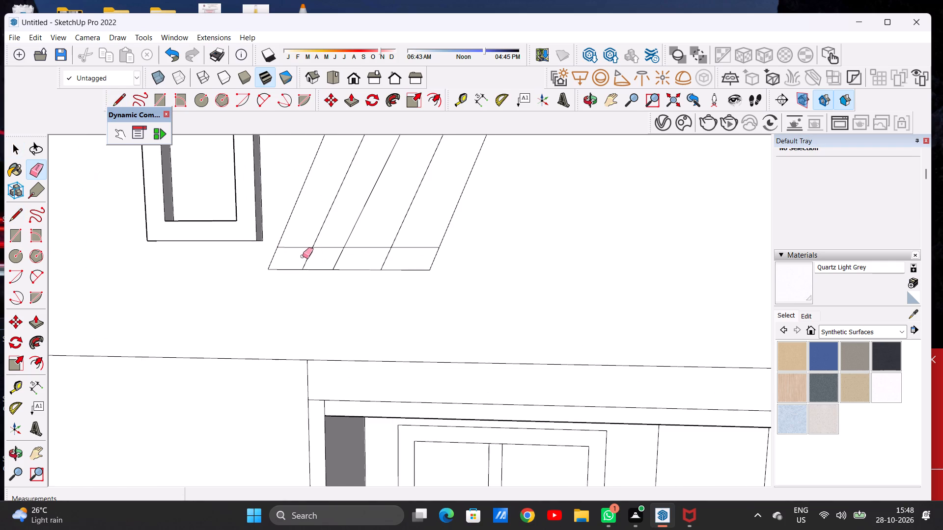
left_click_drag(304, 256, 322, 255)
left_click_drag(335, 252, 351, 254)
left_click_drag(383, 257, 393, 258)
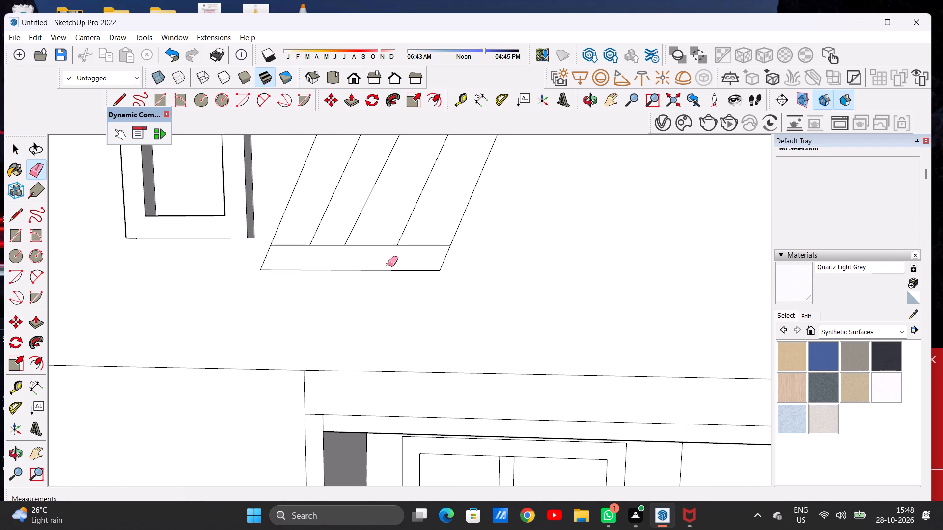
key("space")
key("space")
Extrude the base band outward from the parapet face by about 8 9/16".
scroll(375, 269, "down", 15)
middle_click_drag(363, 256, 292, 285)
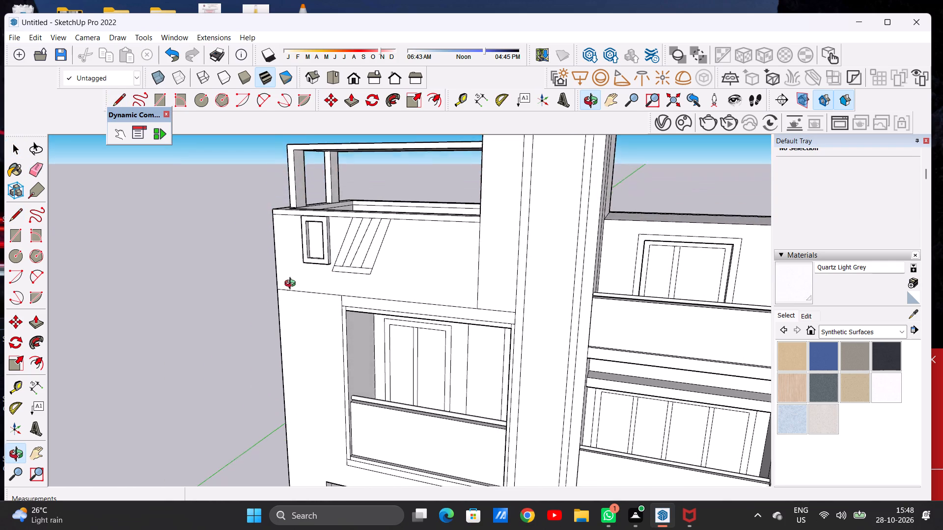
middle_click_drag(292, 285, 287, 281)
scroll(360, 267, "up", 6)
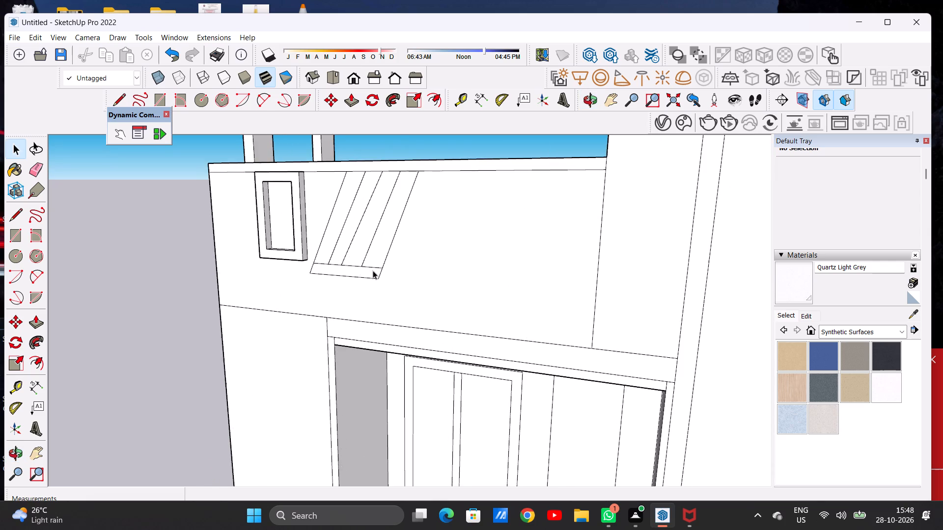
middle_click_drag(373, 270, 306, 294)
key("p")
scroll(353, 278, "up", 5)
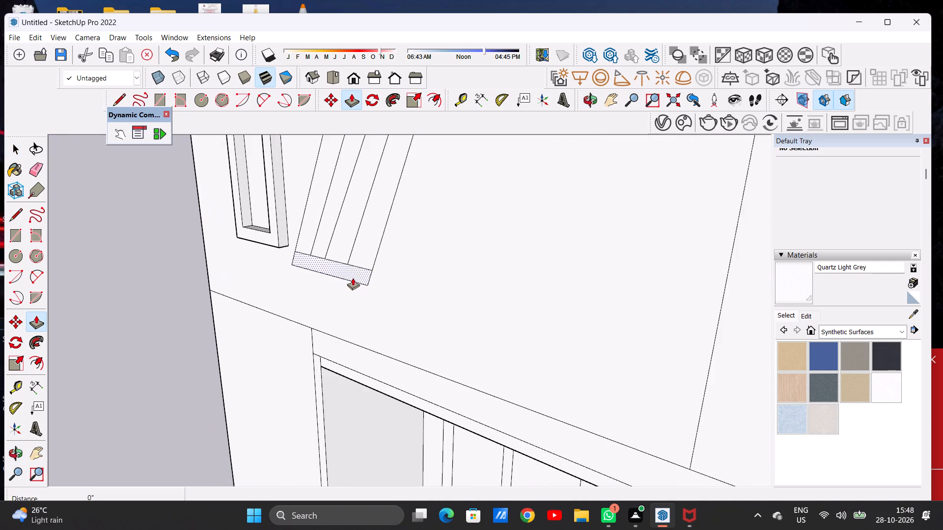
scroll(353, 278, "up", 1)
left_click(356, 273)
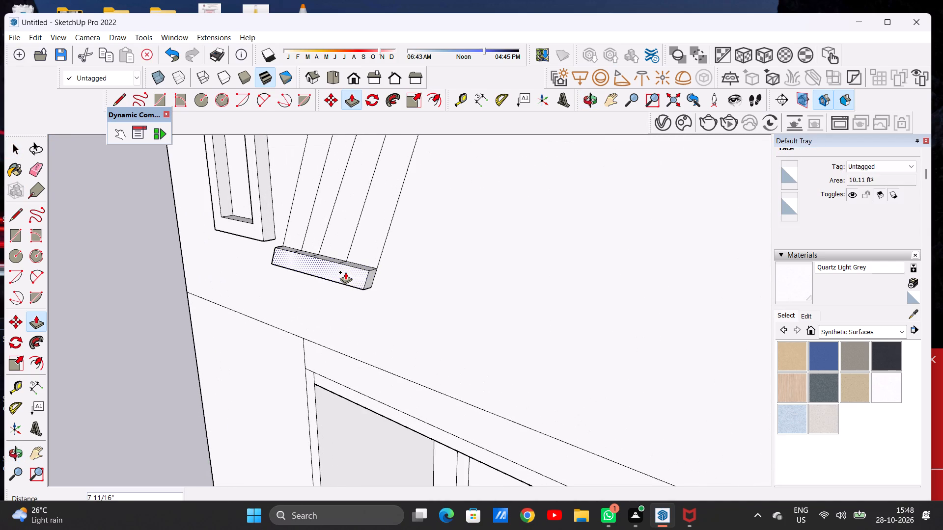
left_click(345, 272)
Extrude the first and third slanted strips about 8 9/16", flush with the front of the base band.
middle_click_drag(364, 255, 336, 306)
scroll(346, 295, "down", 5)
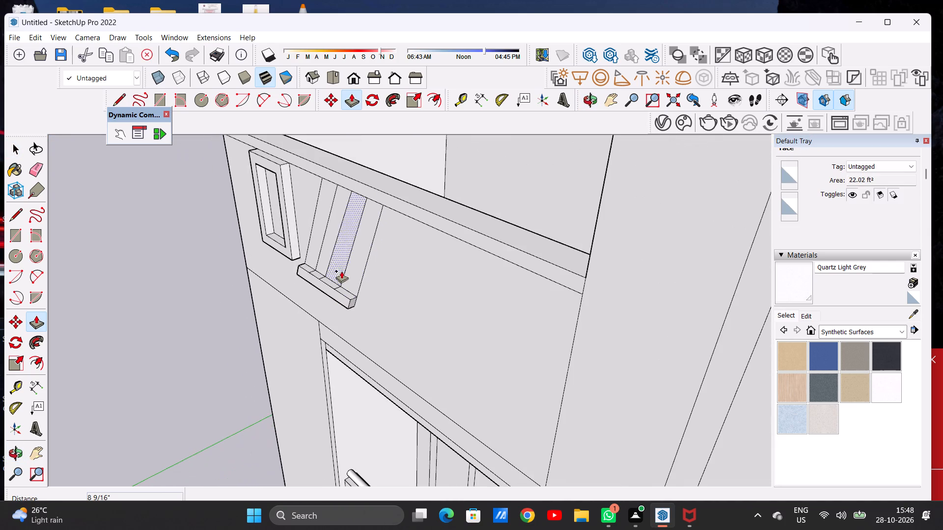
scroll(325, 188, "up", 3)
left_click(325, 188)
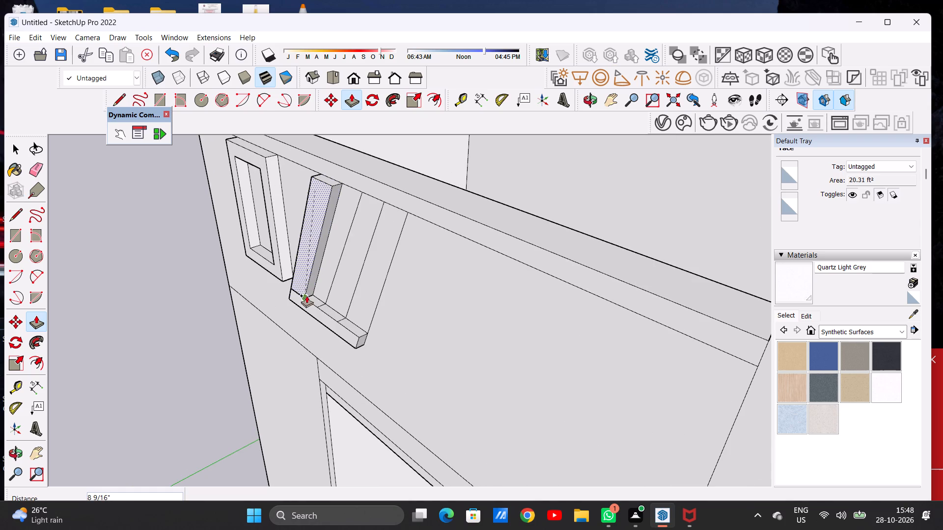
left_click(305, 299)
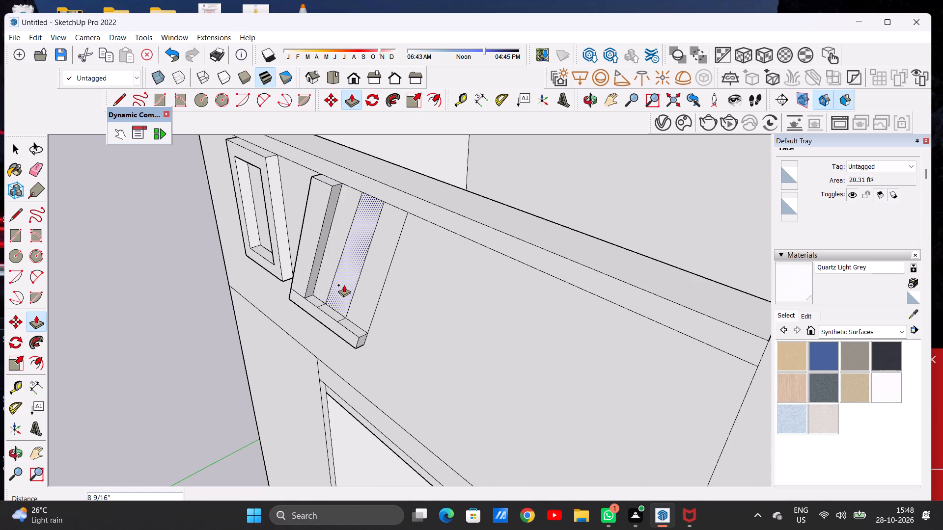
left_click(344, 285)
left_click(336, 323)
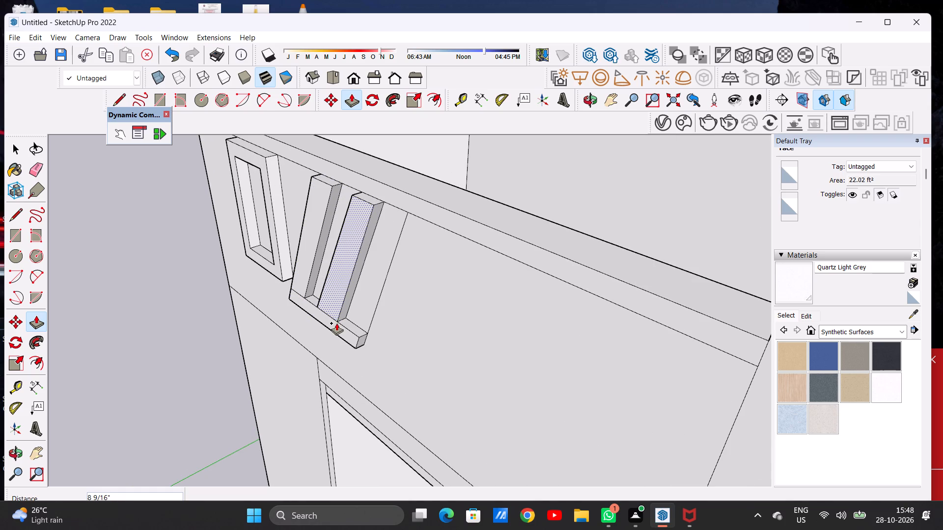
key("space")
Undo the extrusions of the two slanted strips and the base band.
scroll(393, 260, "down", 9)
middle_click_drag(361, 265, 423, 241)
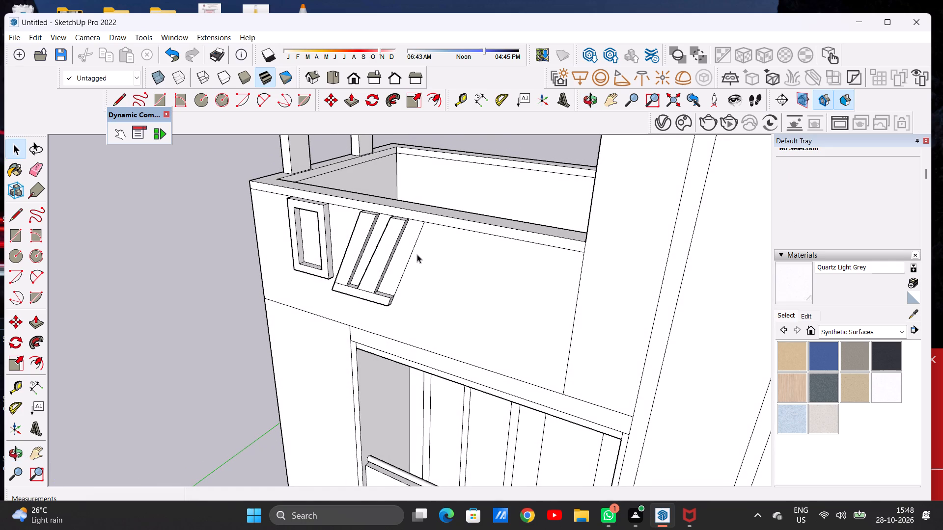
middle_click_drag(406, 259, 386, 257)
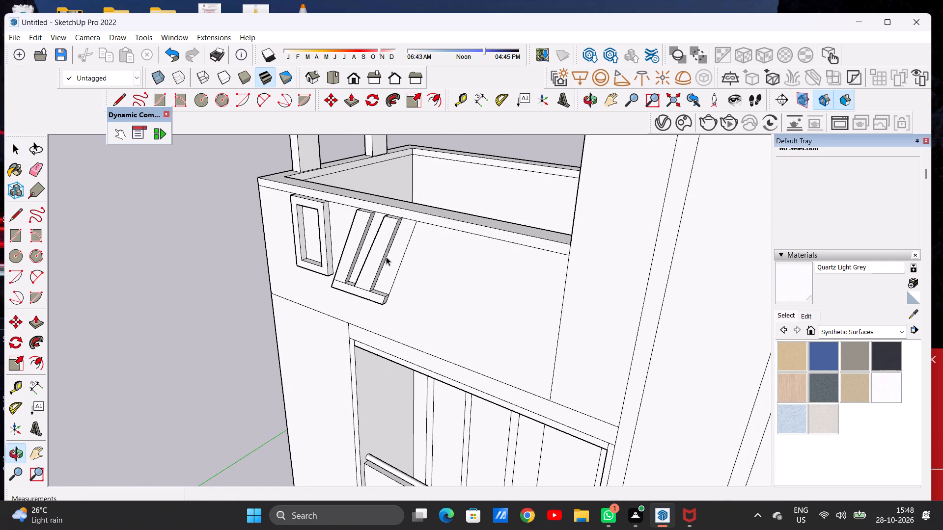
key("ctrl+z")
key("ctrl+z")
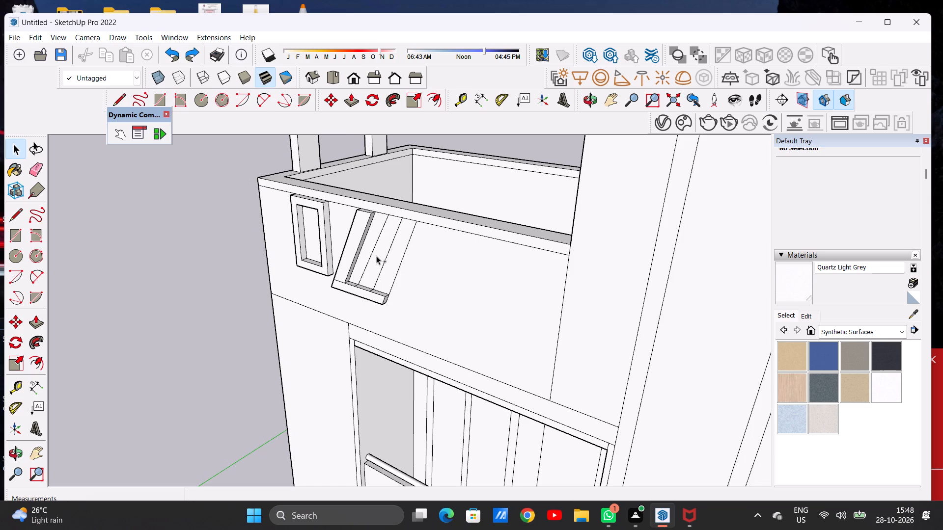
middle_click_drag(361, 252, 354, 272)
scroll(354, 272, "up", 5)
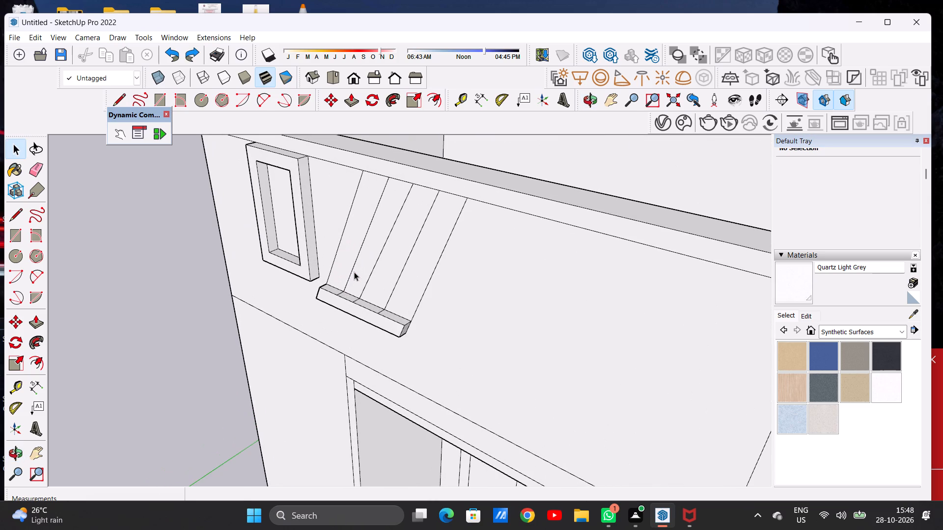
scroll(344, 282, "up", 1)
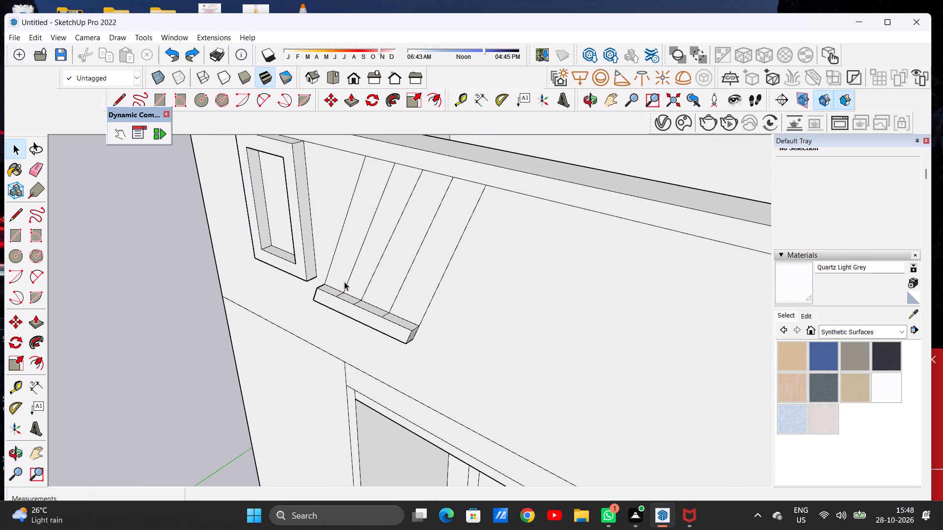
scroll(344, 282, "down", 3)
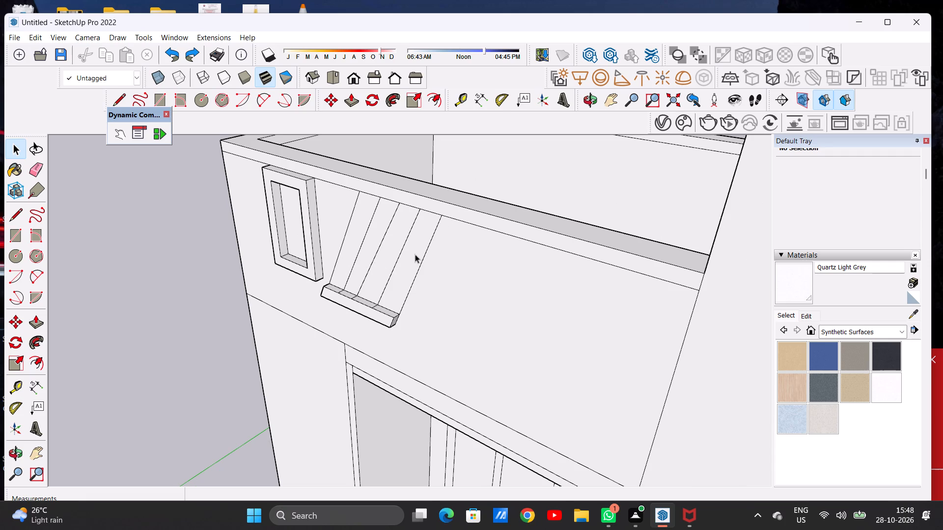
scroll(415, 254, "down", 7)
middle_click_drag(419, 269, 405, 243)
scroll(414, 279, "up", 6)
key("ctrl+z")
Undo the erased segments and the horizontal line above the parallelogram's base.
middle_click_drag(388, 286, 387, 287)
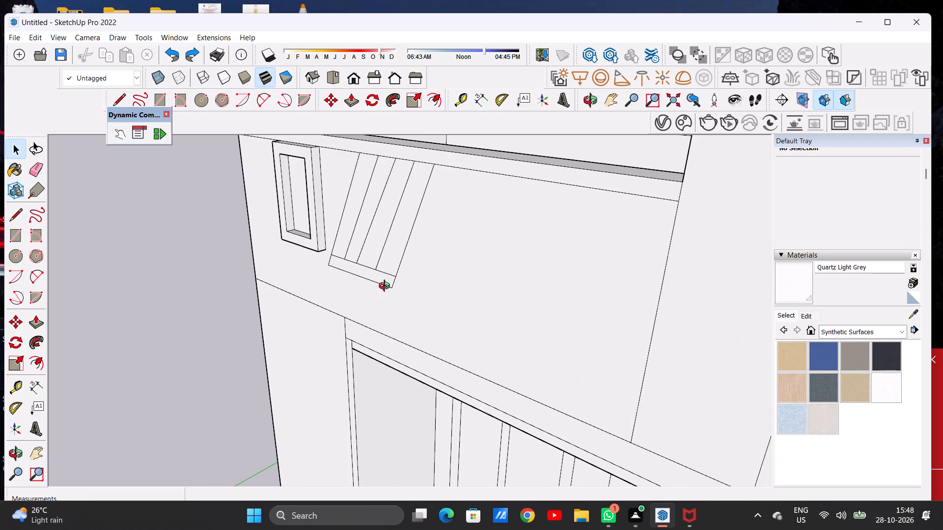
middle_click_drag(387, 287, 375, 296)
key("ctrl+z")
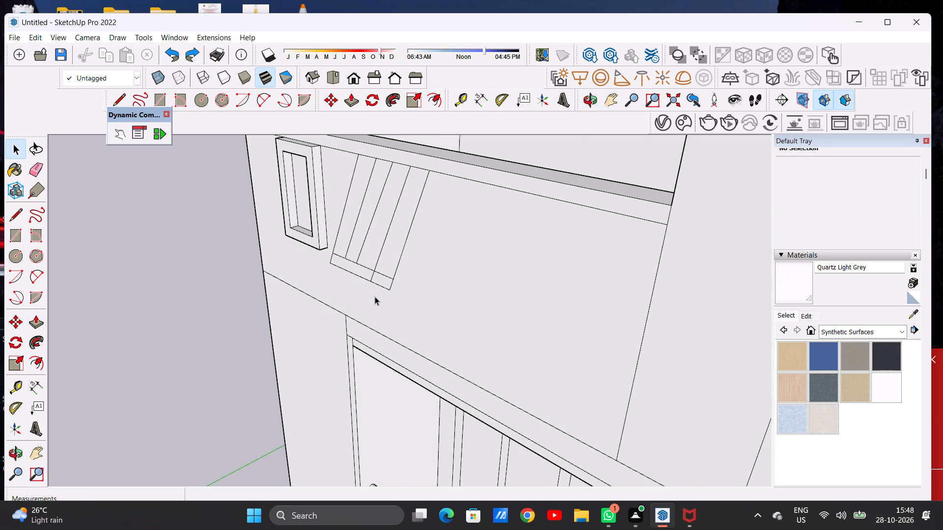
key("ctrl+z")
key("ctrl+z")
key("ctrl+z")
Add a fifth slanted strip by extending the base about 2' 10" and drawing an 11' 10" slanted line to the parapet's upper line.
scroll(400, 281, "down", 3)
middle_click_drag(400, 274, 395, 276)
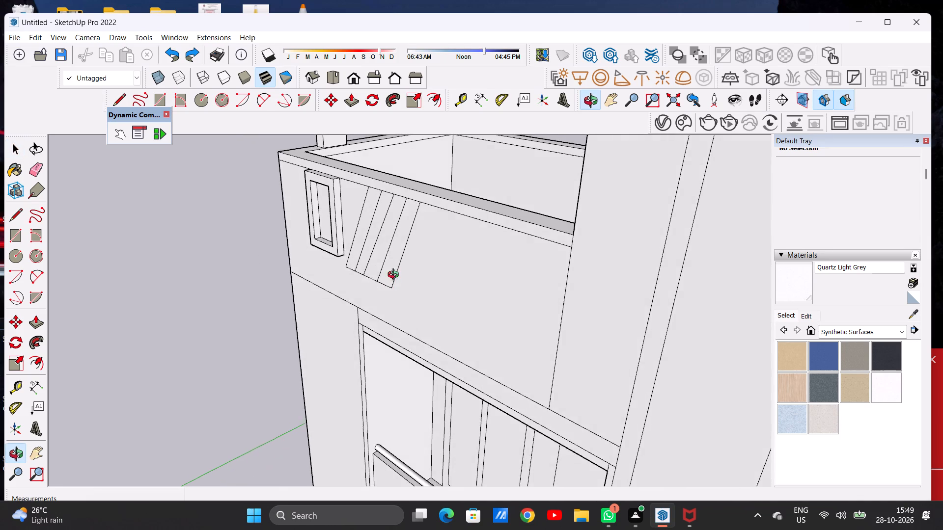
middle_click_drag(395, 276, 388, 292)
key("l")
middle_click_drag(377, 294, 533, 251)
left_click(439, 277)
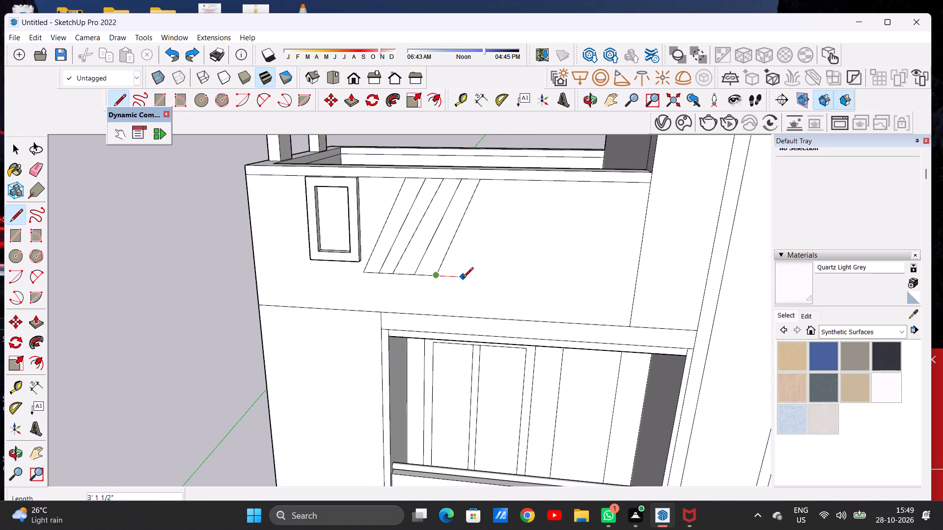
left_click(461, 278)
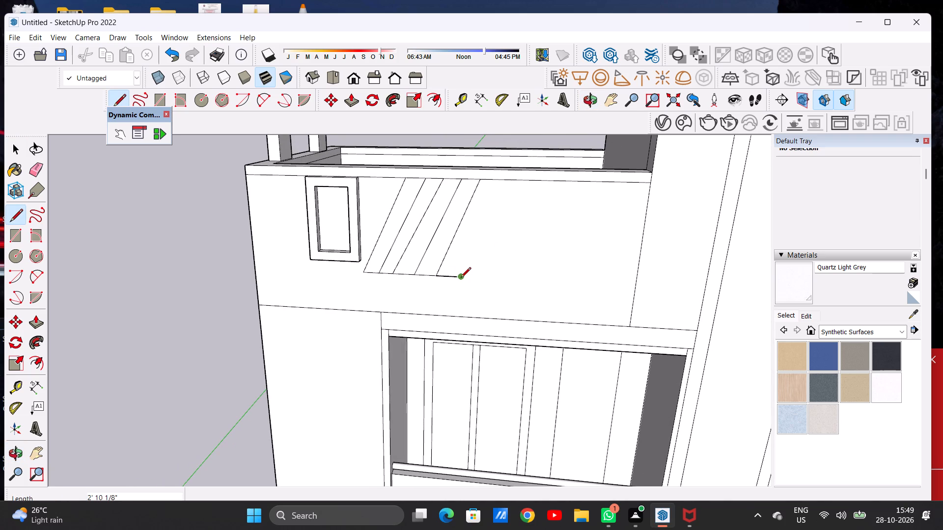
left_click(463, 278)
left_click(504, 182)
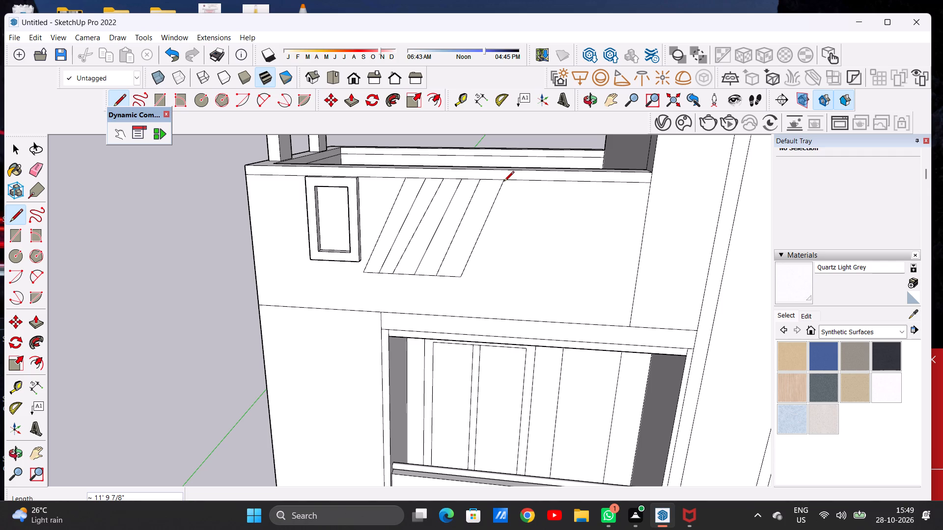
key("space")
scroll(391, 257, "down", 6)
middle_click_drag(440, 249, 378, 275)
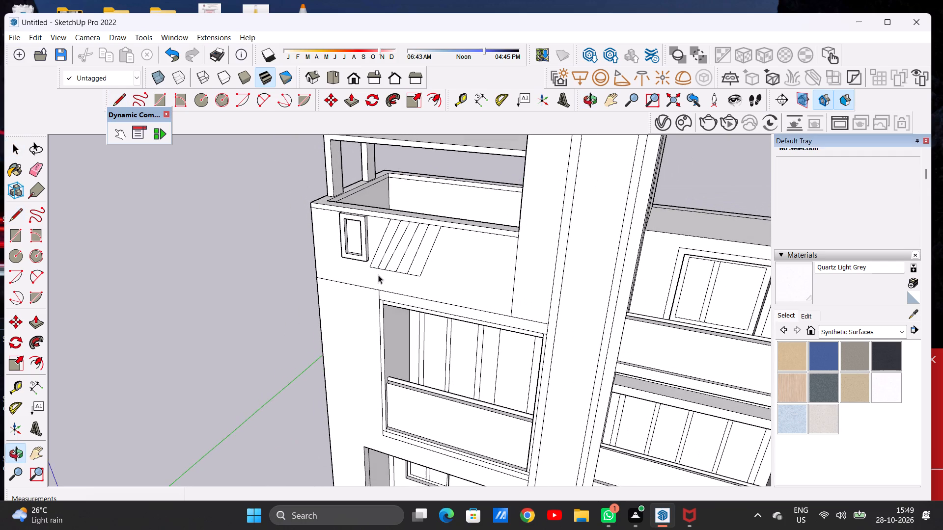
Draw a slanted line about 11' 10" long inside the fifth strip, from the base to the parapet's upper line.
middle_click_drag(378, 275, 379, 275)
middle_click_drag(398, 271, 389, 261)
scroll(388, 261, "up", 8)
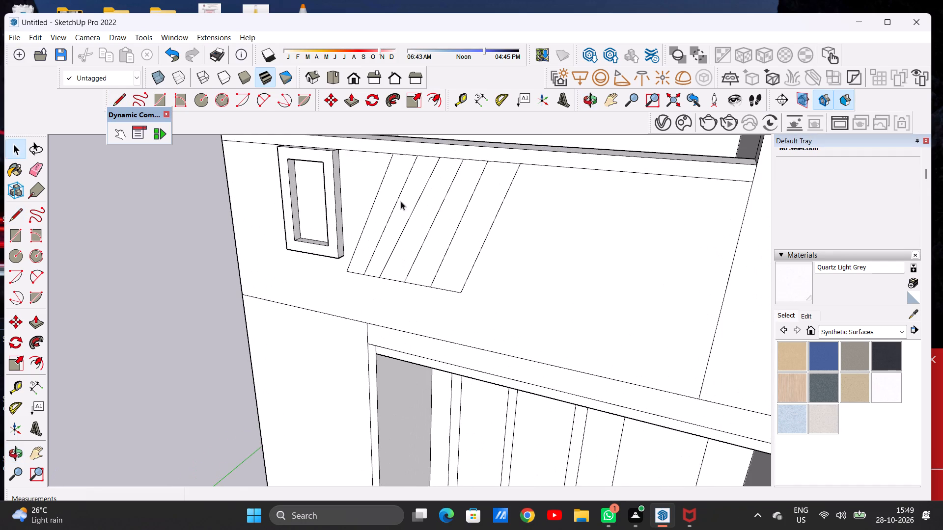
left_click(353, 79)
scroll(371, 201, "down", 7)
scroll(374, 246, "up", 1)
scroll(374, 250, "down", 7)
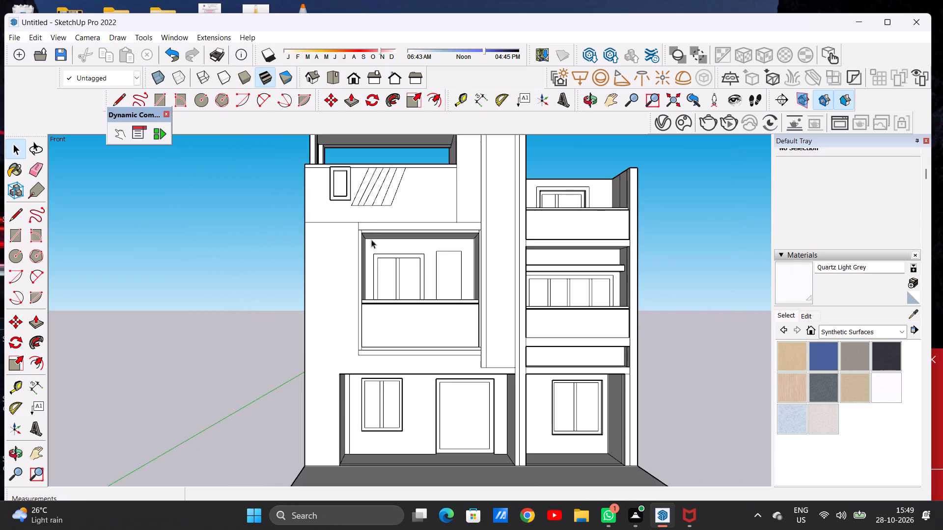
scroll(376, 195, "up", 12)
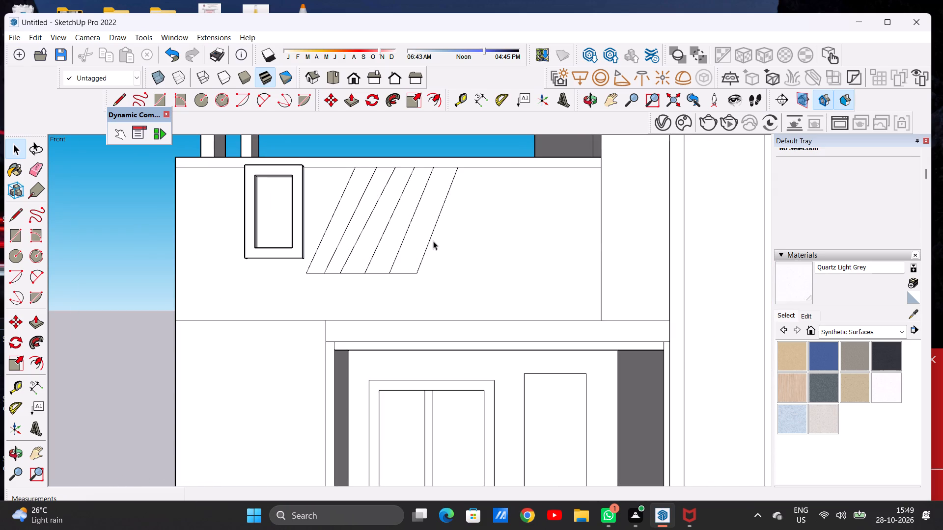
middle_click_drag(433, 241, 392, 279)
key("l")
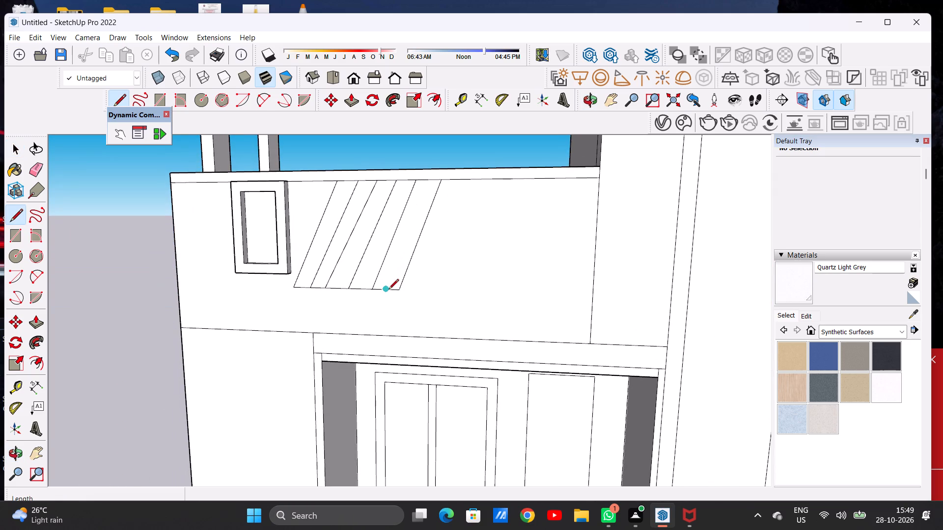
scroll(396, 291, "up", 6)
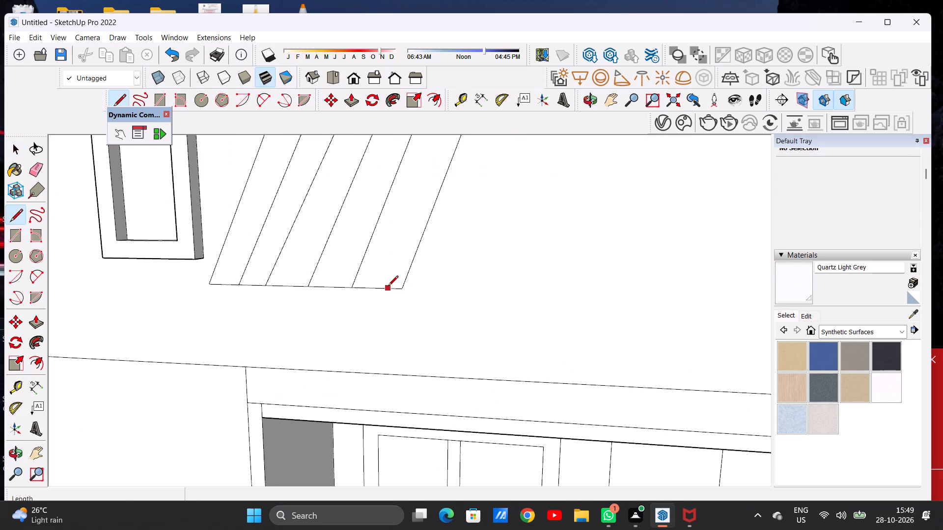
left_click(388, 286)
scroll(407, 241, "down", 8)
scroll(410, 261, "up", 1)
scroll(410, 262, "down", 4)
scroll(422, 193, "up", 6)
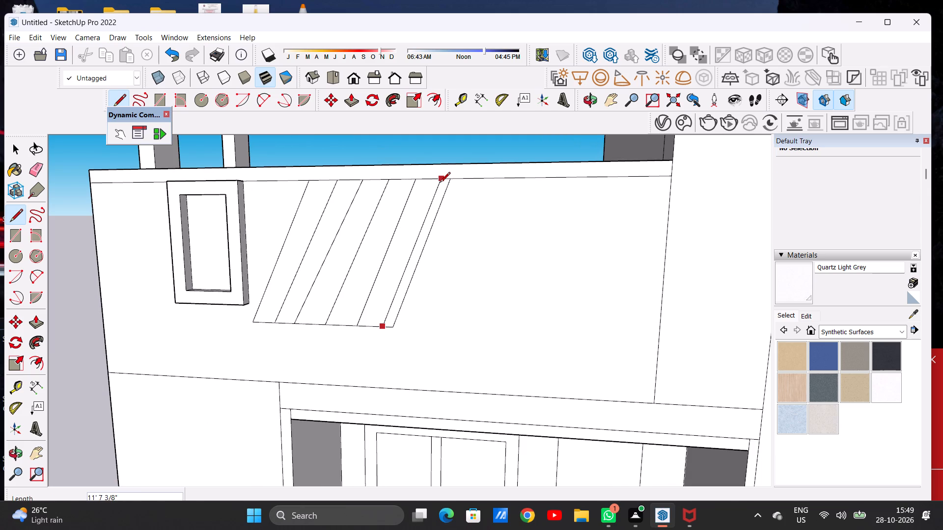
left_click(440, 181)
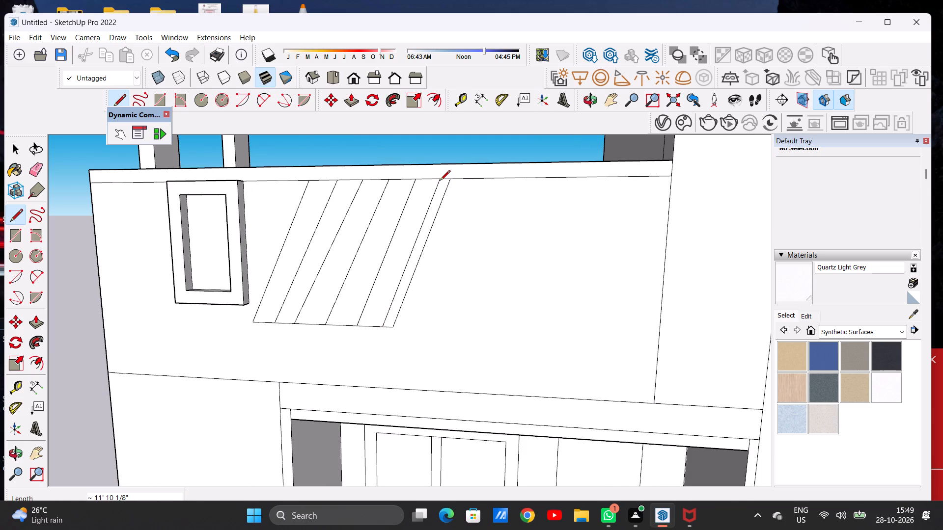
key("space")
Erase the fifth strip's old outer slanted line and the leftover base segment beyond the new line.
type("E")
left_click(433, 223)
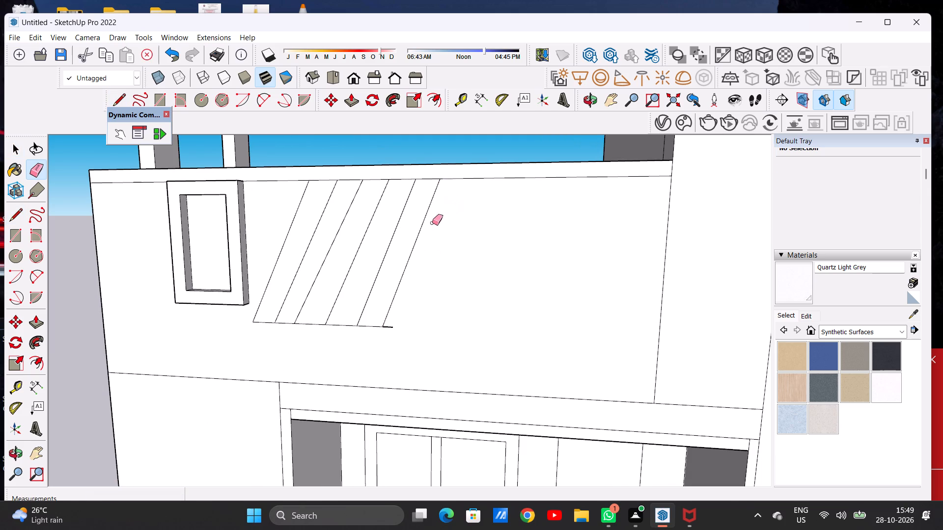
left_click_drag(389, 324, 389, 332)
key("space")
Draw a horizontal line across all five slanted strips, slightly above their base, to form a base band.
scroll(399, 296, "down", 2)
scroll(399, 296, "up", 1)
scroll(399, 296, "down", 3)
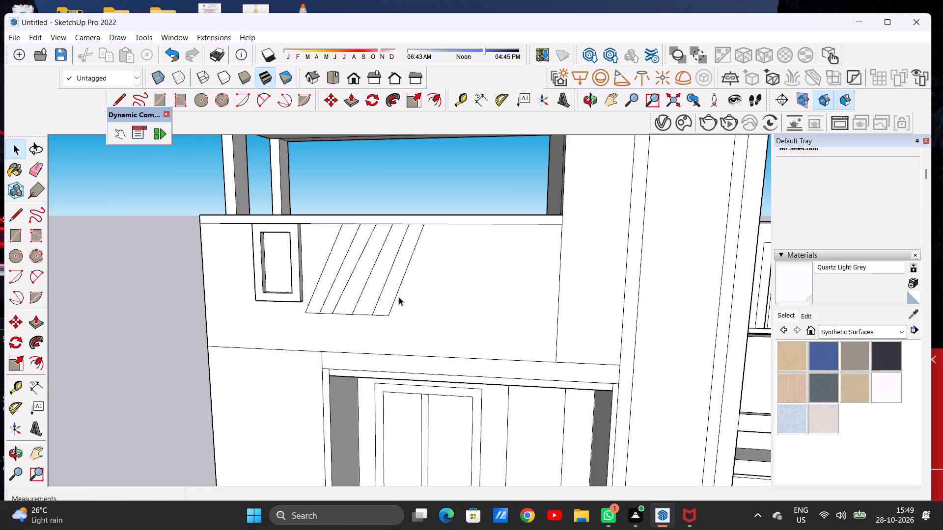
scroll(399, 297, "down", 2)
scroll(378, 318, "up", 7)
key("l")
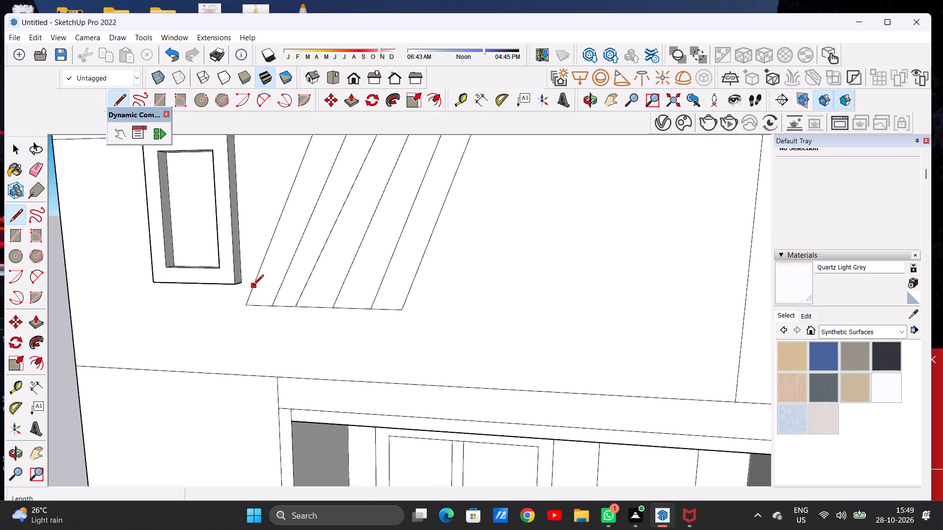
left_click(256, 280)
left_click(411, 280)
key("space")
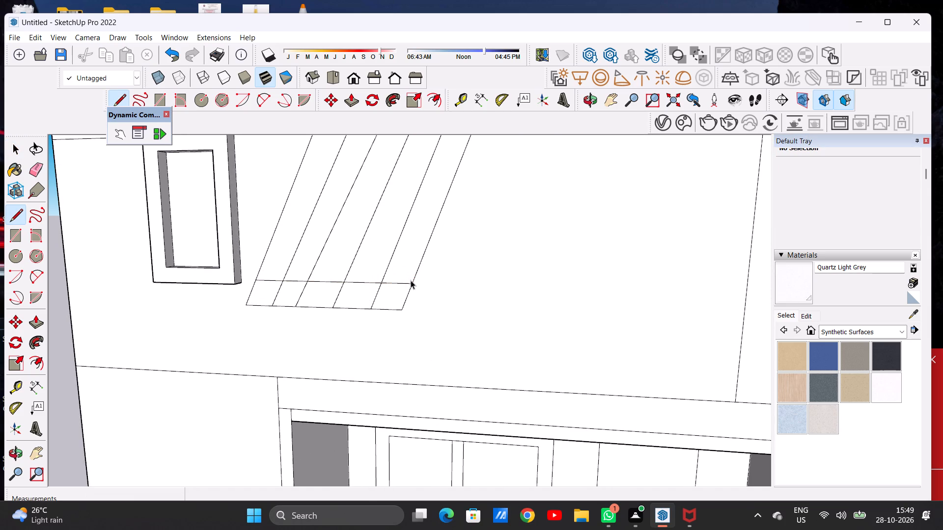
Erase the four strip divider segments inside the base band, below the horizontal line.
key("e")
left_click(378, 294)
left_click(341, 290)
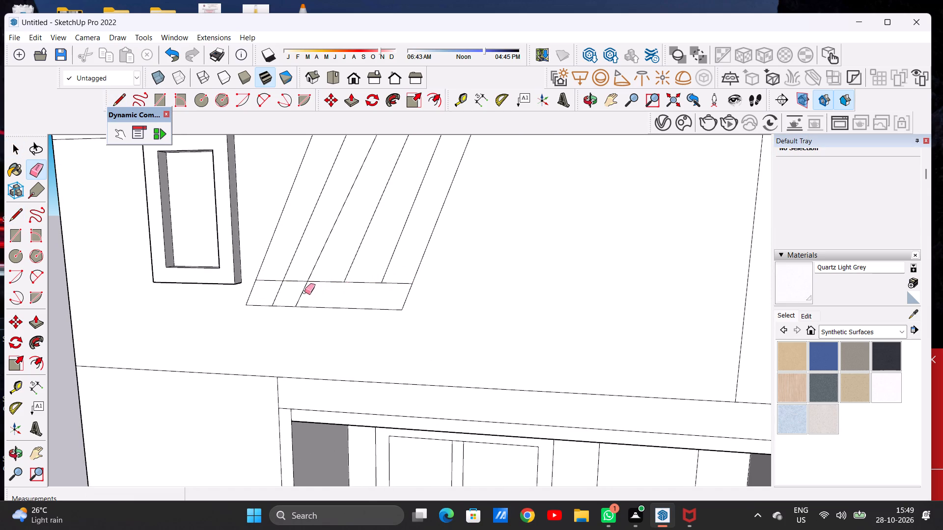
left_click(302, 292)
left_click(277, 292)
key("space")
Extrude the base band below the slanted strips 8" out from the facade.
scroll(356, 285, "down", 13)
middle_click_drag(383, 282, 327, 284)
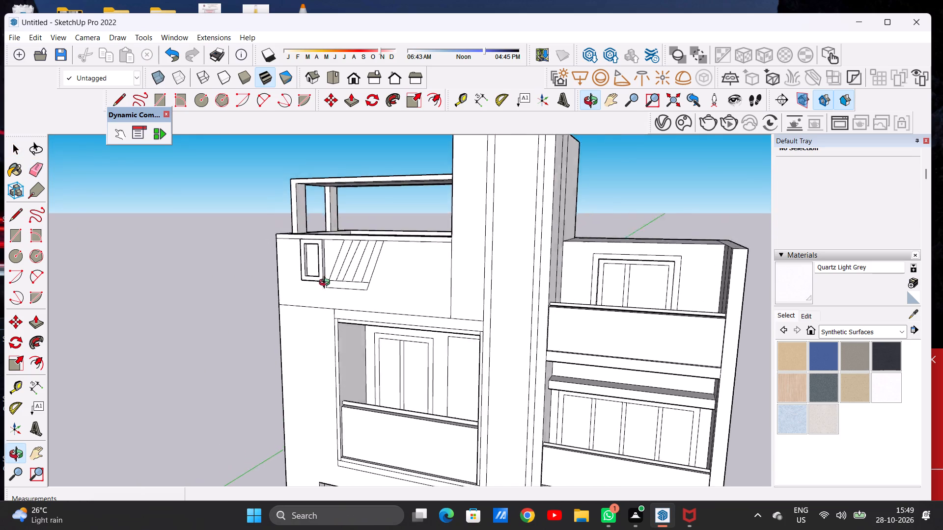
middle_click_drag(327, 284, 294, 292)
scroll(374, 286, "up", 1)
scroll(373, 284, "down", 1)
scroll(373, 284, "up", 5)
middle_click_drag(360, 283, 333, 298)
scroll(349, 282, "up", 15)
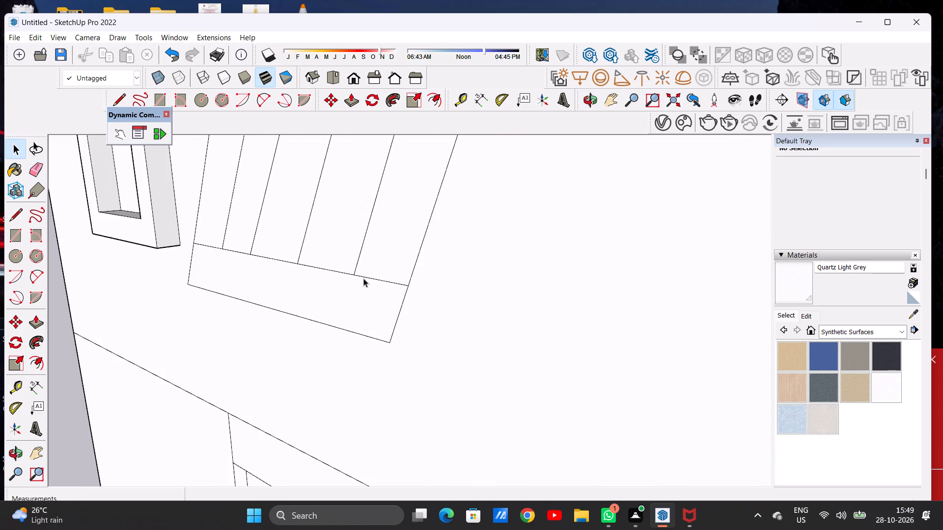
middle_click_drag(377, 291, 359, 292)
key("p")
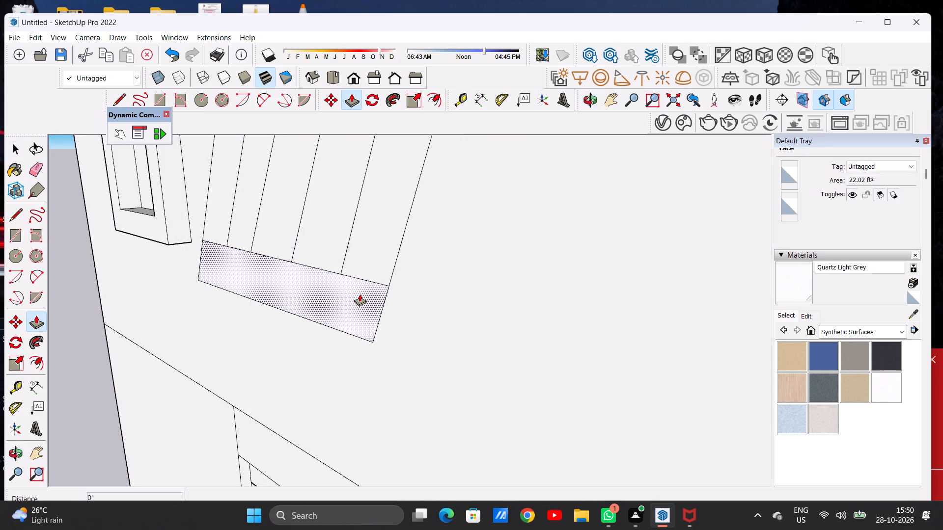
left_click(360, 294)
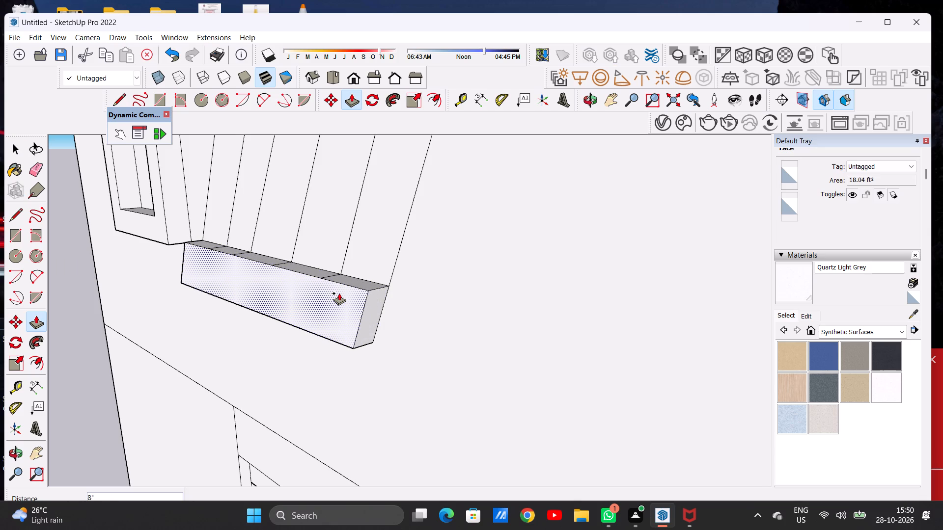
left_click(339, 293)
Extrude the first, third and fifth slanted strips 8", flush with the front of the base band.
scroll(372, 299, "down", 20)
middle_click_drag(357, 276, 324, 317)
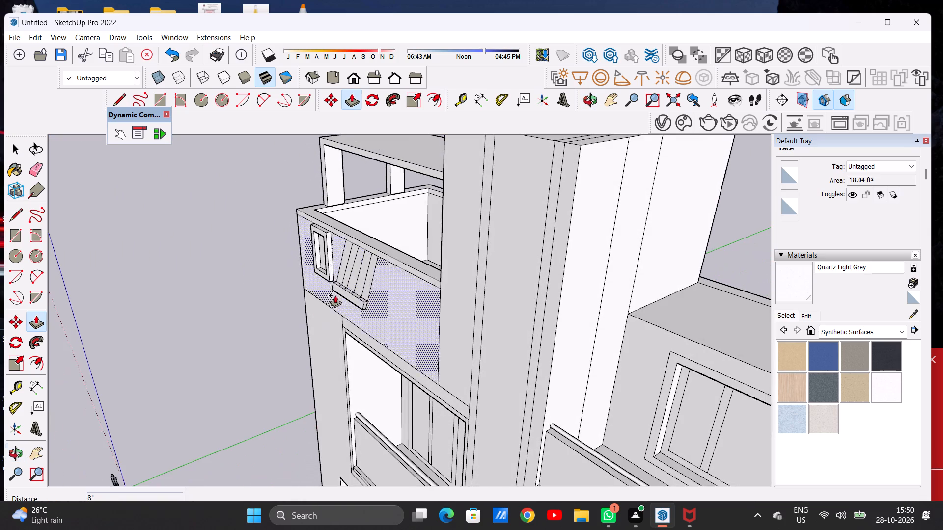
scroll(343, 274, "up", 14)
left_click(341, 265)
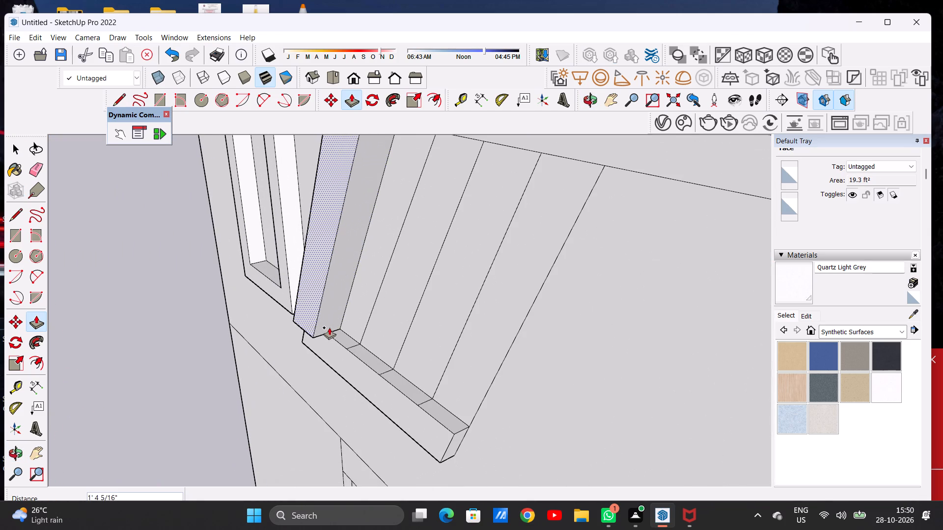
left_click(327, 337)
left_click(381, 350)
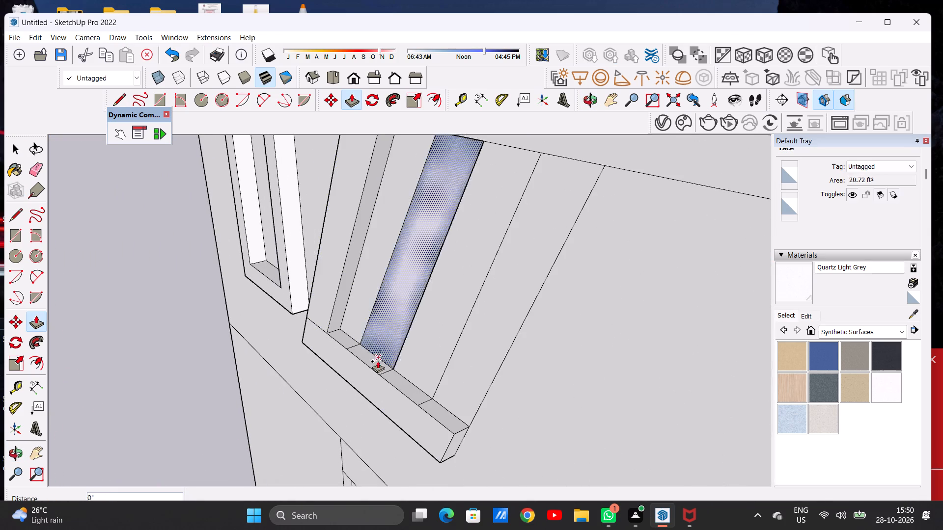
left_click(375, 375)
left_click(445, 391)
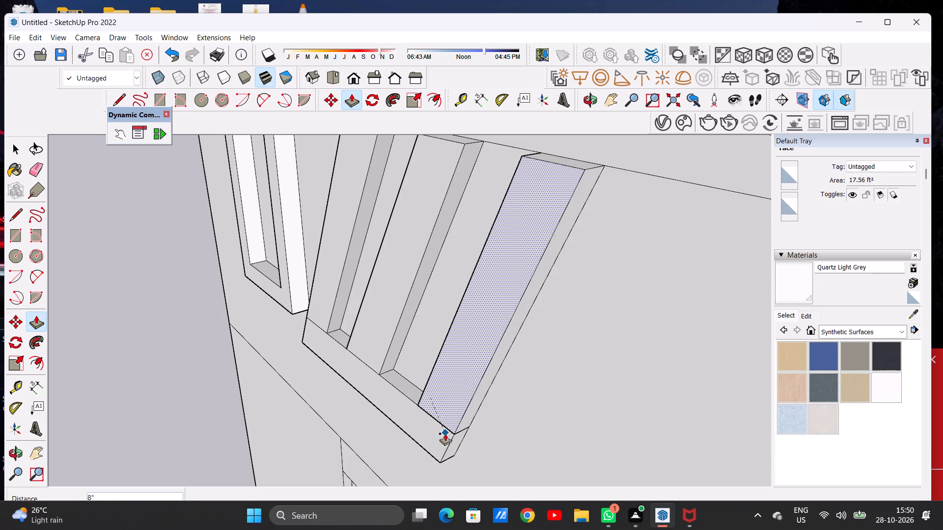
left_click(452, 439)
key("space")
Examine the extruded slanted strips and the adjoining parapet from several angles.
scroll(435, 376, "down", 14)
scroll(411, 341, "up", 1)
scroll(410, 339, "down", 2)
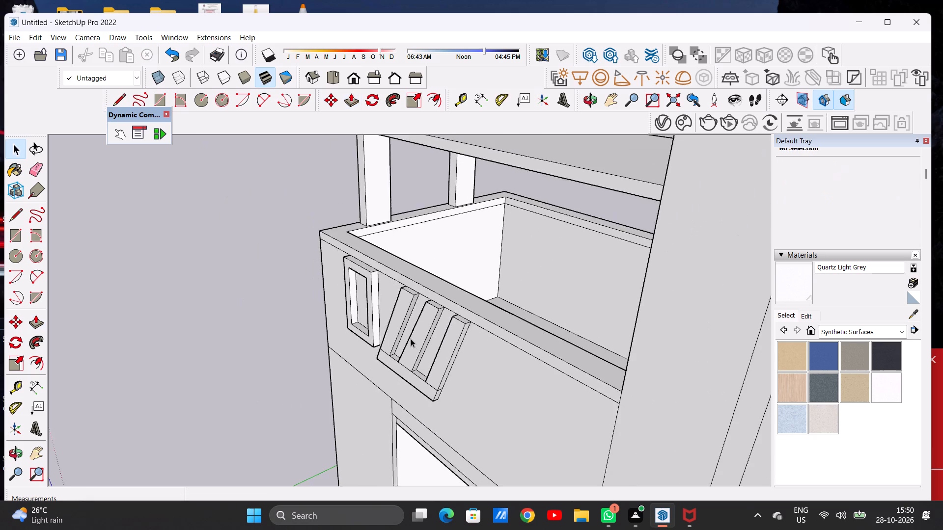
middle_click_drag(428, 355, 434, 308)
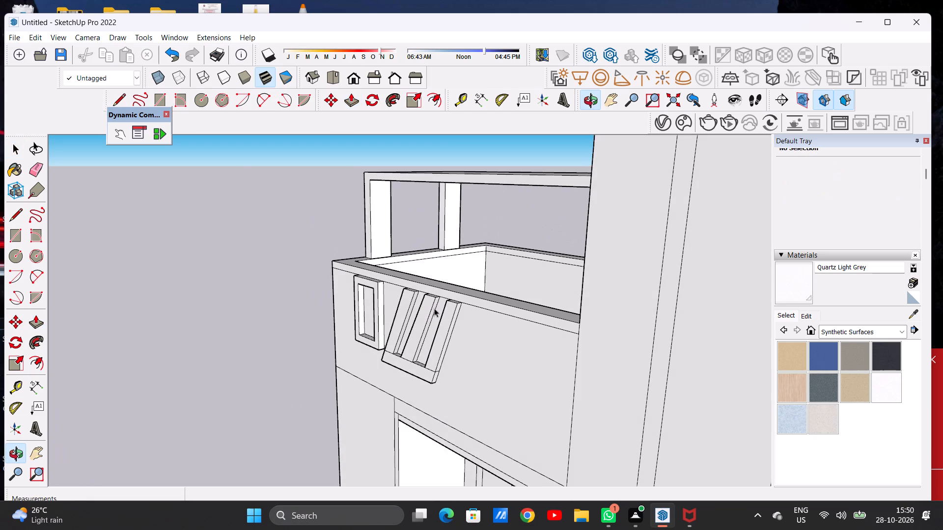
key("space")
middle_click_drag(415, 307, 423, 311)
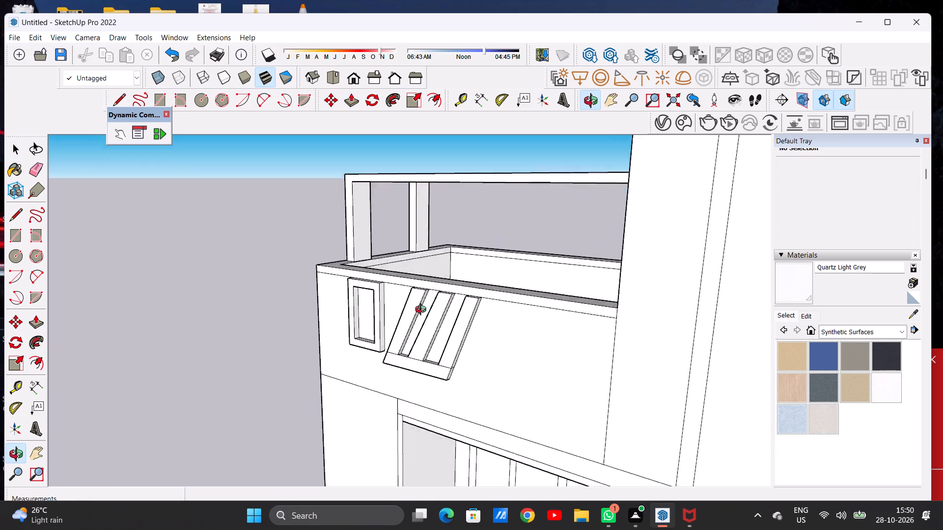
middle_click_drag(423, 311, 391, 345)
scroll(429, 297, "up", 2)
scroll(428, 297, "down", 1)
scroll(425, 301, "up", 4)
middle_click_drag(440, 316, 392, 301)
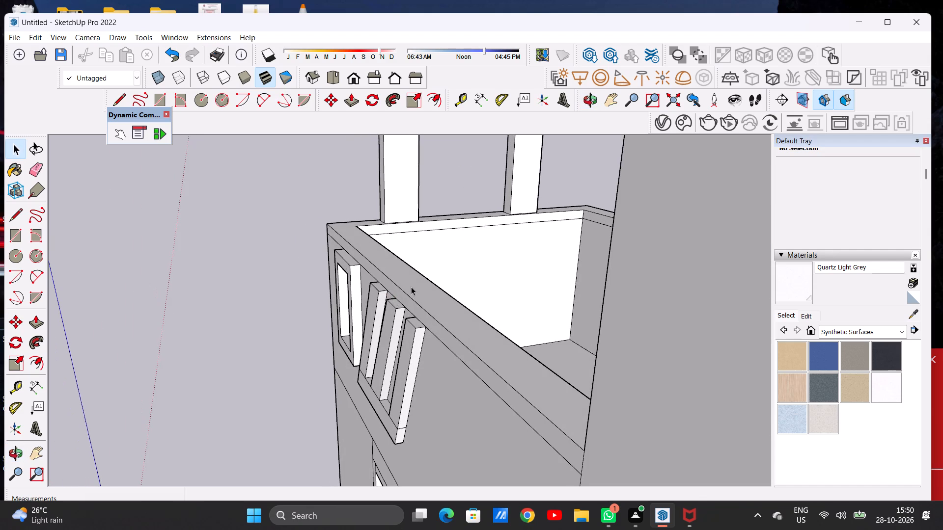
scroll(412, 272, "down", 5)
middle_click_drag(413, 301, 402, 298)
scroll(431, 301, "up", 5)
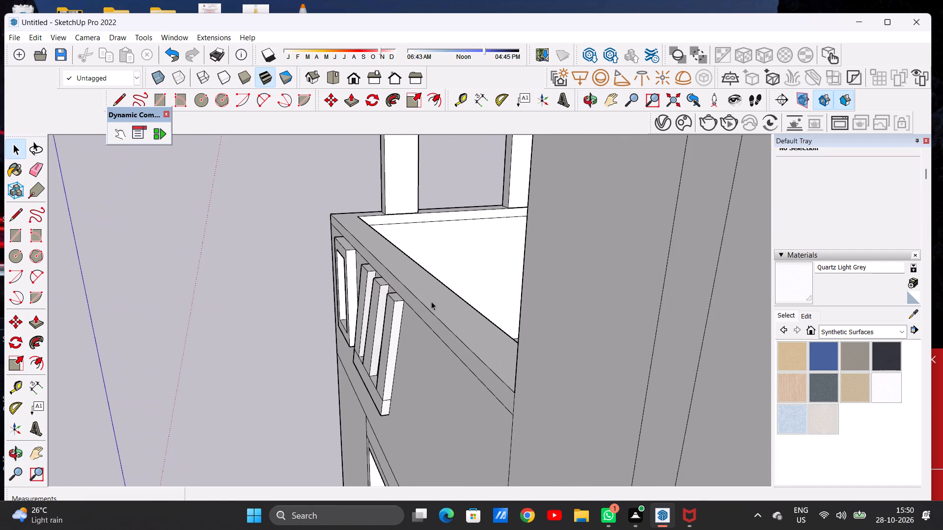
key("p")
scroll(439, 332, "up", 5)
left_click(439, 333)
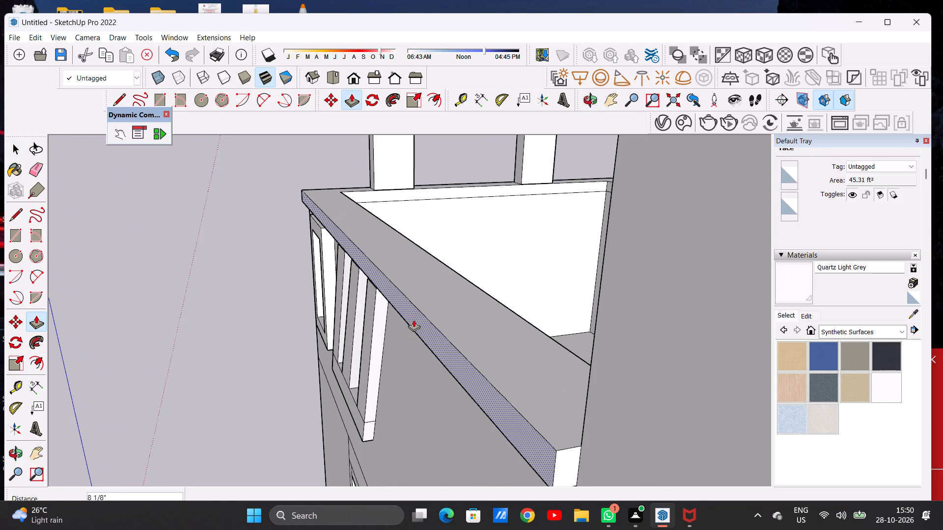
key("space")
Extrude the narrow front band along the parapet's top edge 8", flush with the slanted strips.
scroll(505, 301, "down", 7)
middle_click_drag(397, 296, 408, 265)
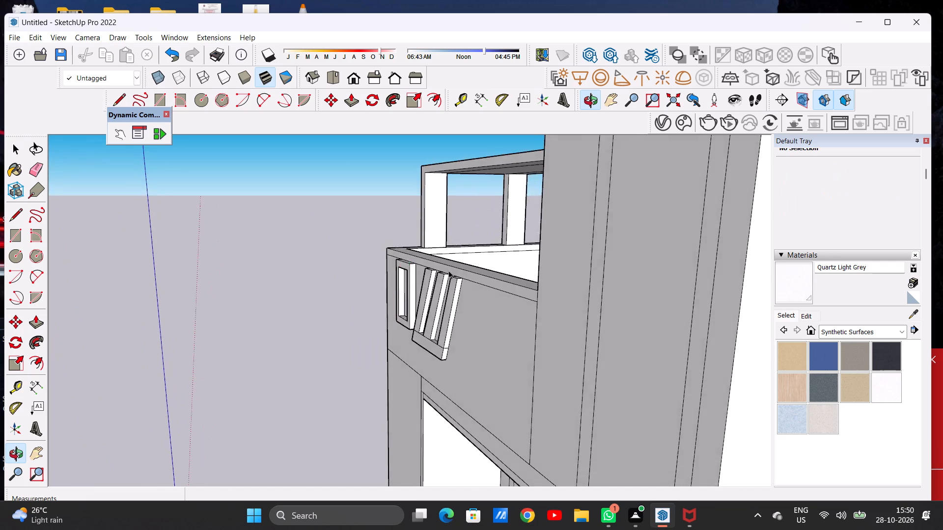
scroll(449, 270, "up", 11)
key("p")
left_click(472, 284)
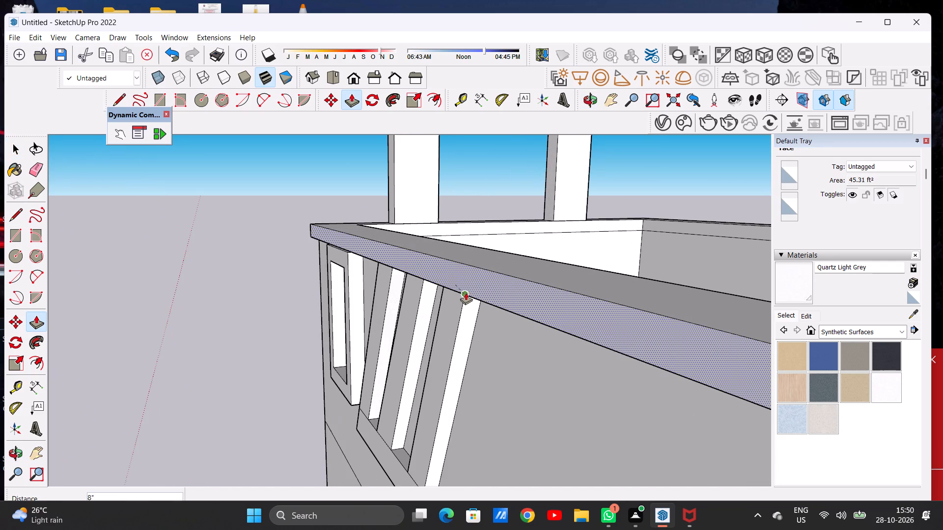
left_click(465, 293)
key("space")
Review the projecting parapet band and slanted strips up close and within the whole front facade.
scroll(496, 287, "down", 4)
scroll(496, 287, "up", 1)
scroll(496, 287, "down", 13)
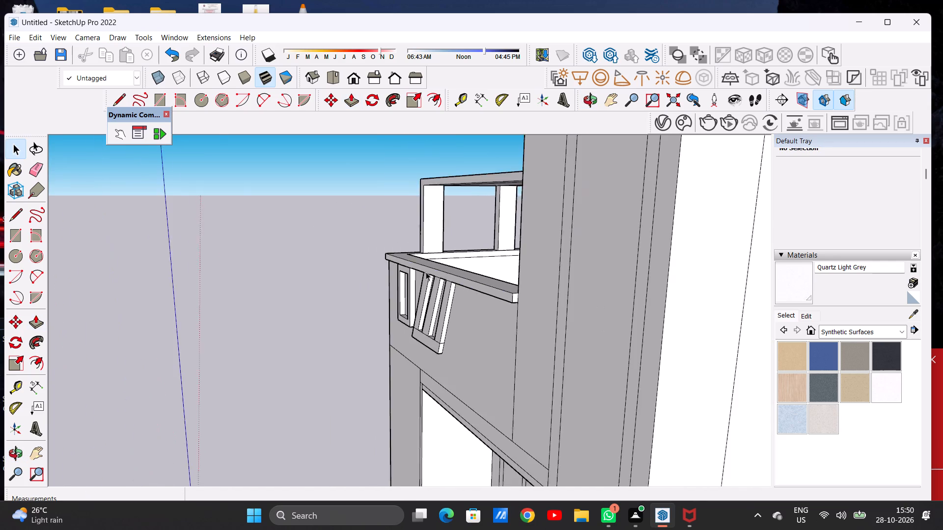
scroll(426, 272, "down", 4)
middle_click_drag(399, 297, 558, 267)
middle_click_drag(425, 302, 494, 295)
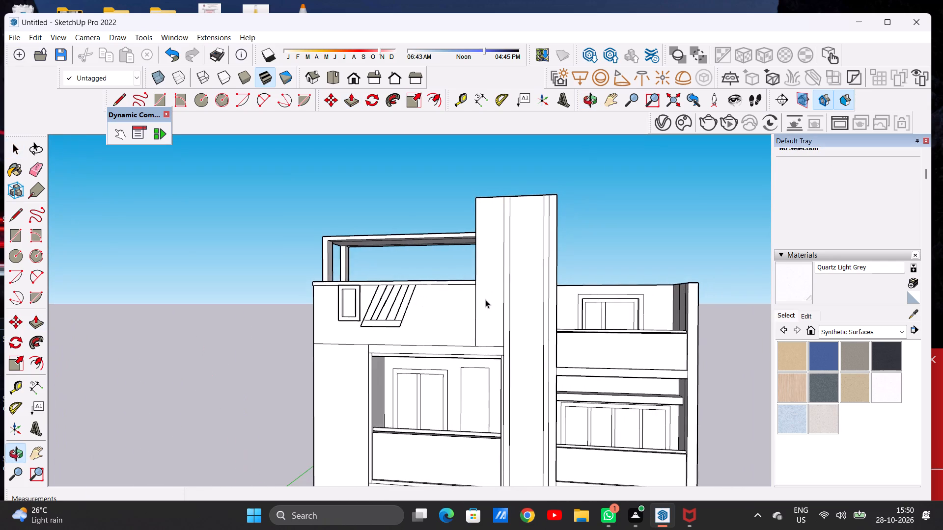
scroll(486, 300, "down", 7)
middle_click_drag(416, 302, 413, 326)
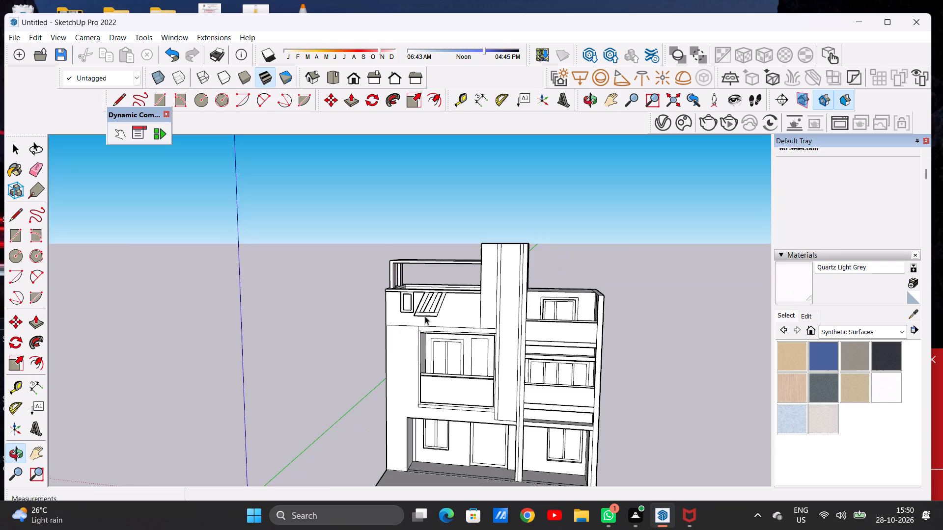
scroll(429, 312, "up", 6)
scroll(430, 306, "down", 1)
scroll(430, 306, "up", 1)
scroll(430, 306, "down", 1)
scroll(430, 306, "up", 13)
scroll(427, 303, "down", 7)
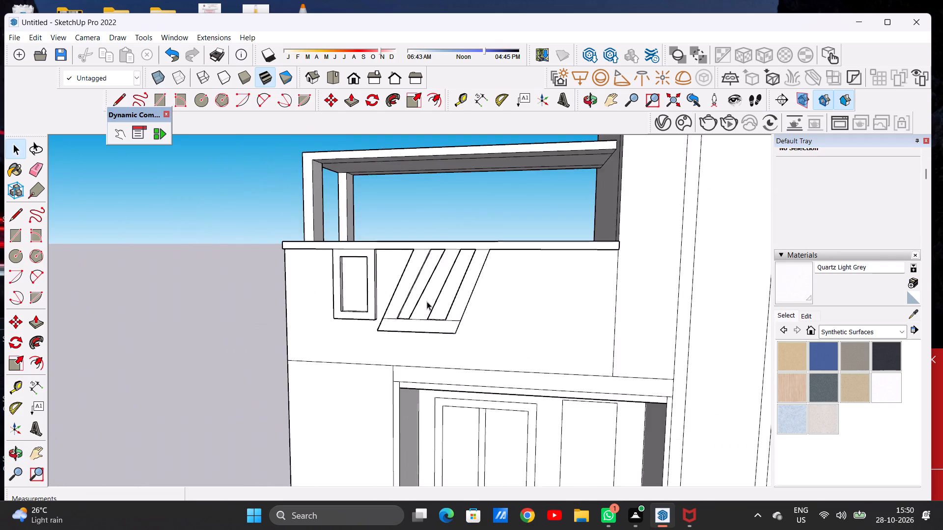
scroll(427, 301, "down", 20)
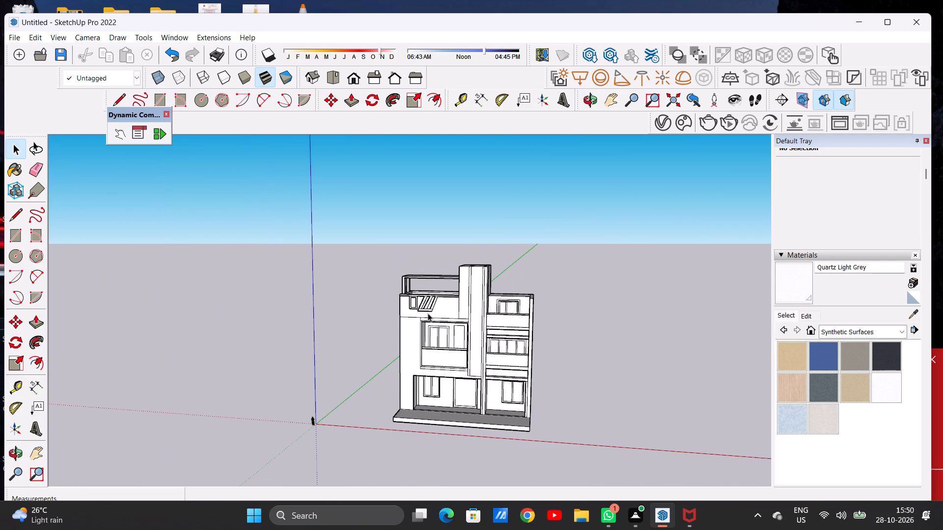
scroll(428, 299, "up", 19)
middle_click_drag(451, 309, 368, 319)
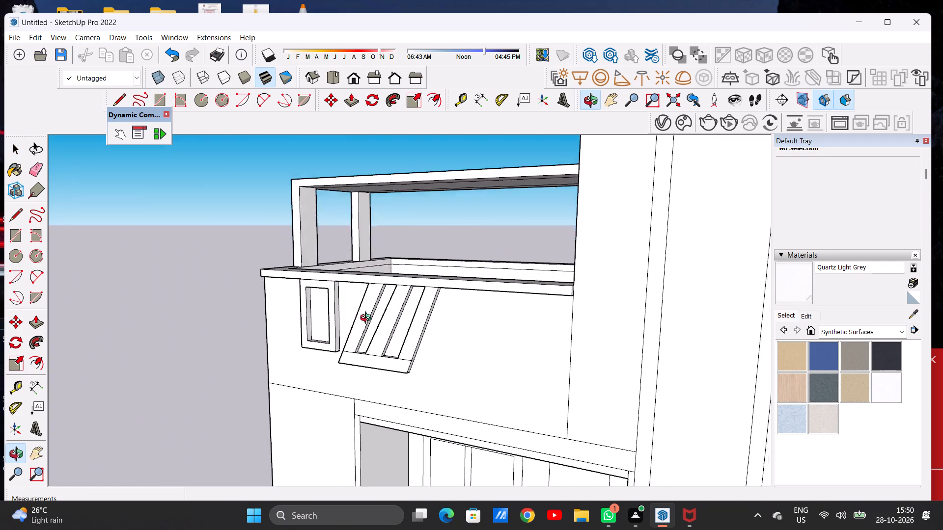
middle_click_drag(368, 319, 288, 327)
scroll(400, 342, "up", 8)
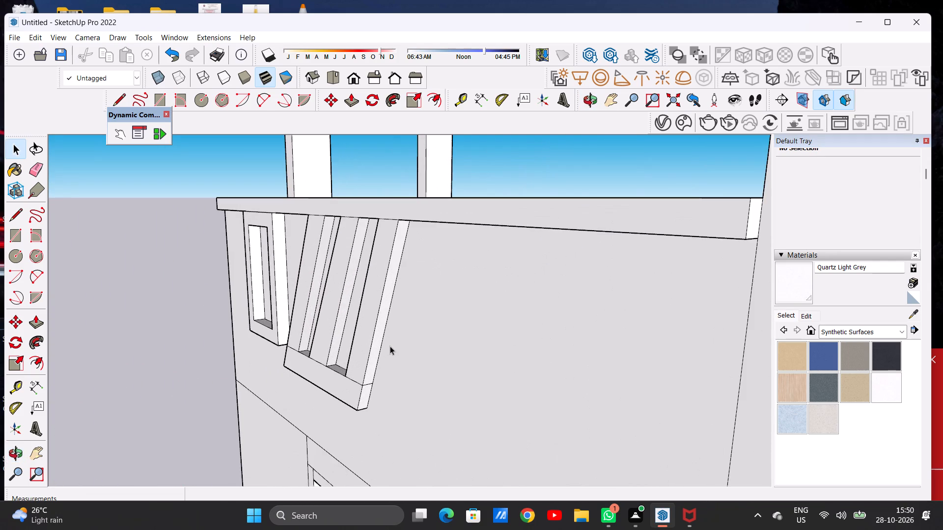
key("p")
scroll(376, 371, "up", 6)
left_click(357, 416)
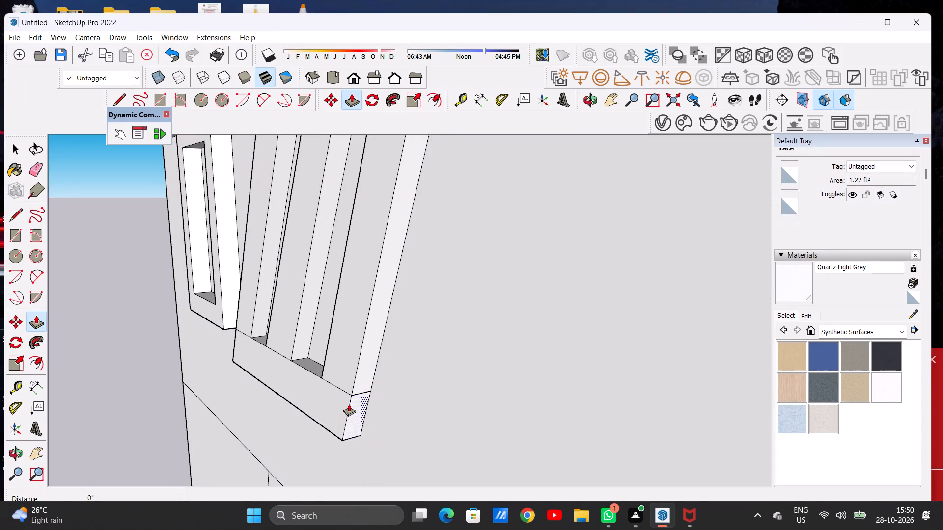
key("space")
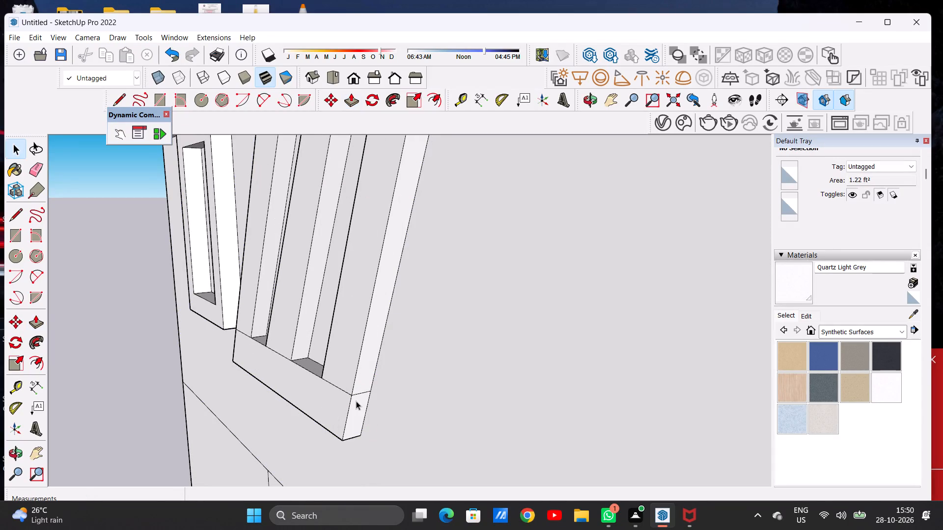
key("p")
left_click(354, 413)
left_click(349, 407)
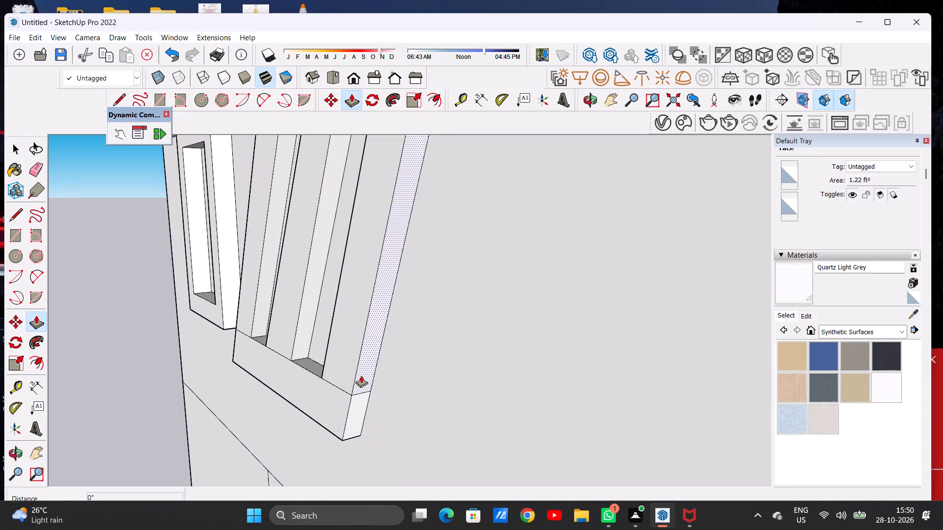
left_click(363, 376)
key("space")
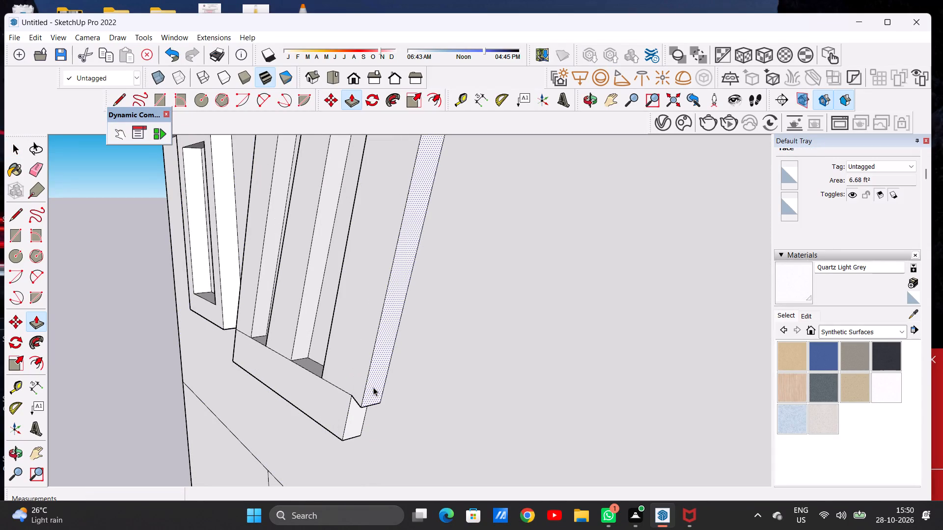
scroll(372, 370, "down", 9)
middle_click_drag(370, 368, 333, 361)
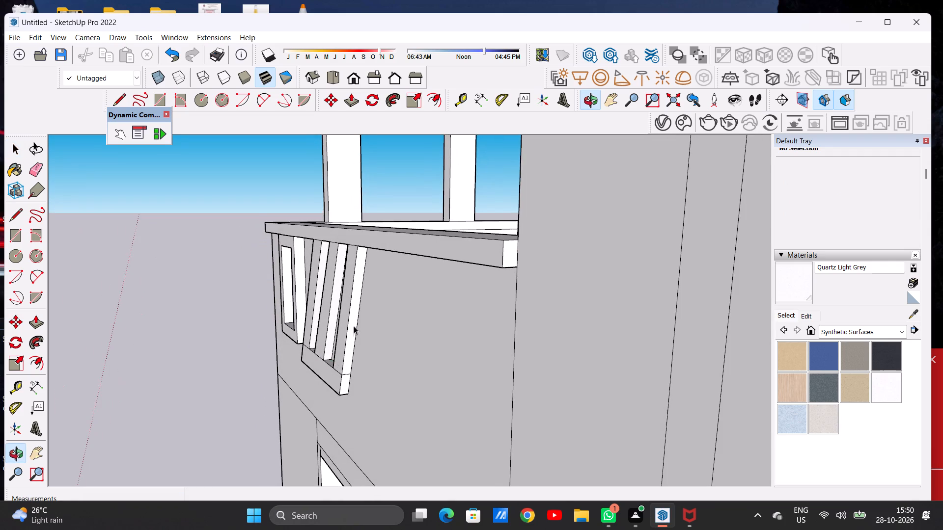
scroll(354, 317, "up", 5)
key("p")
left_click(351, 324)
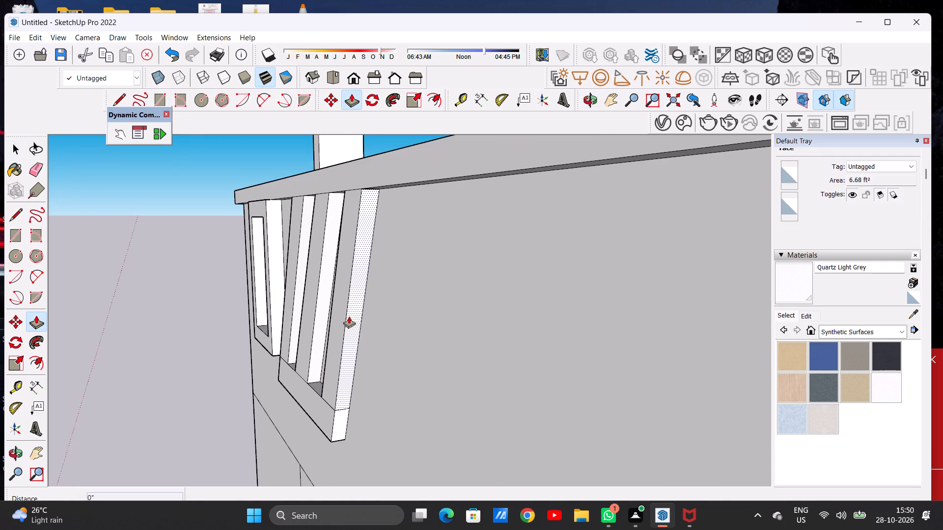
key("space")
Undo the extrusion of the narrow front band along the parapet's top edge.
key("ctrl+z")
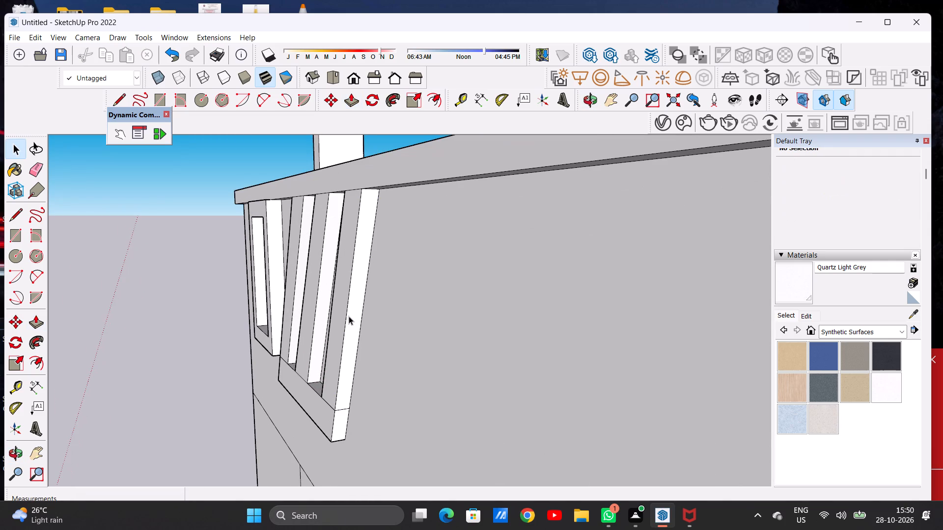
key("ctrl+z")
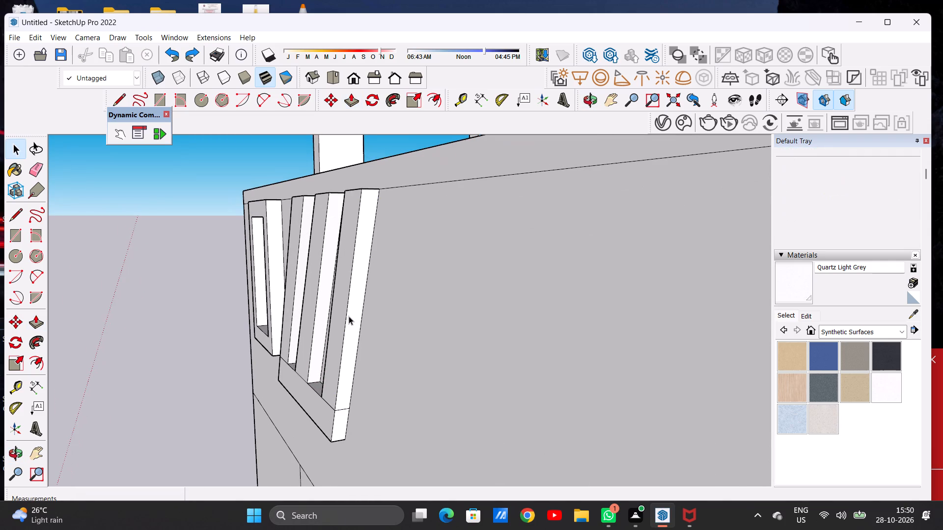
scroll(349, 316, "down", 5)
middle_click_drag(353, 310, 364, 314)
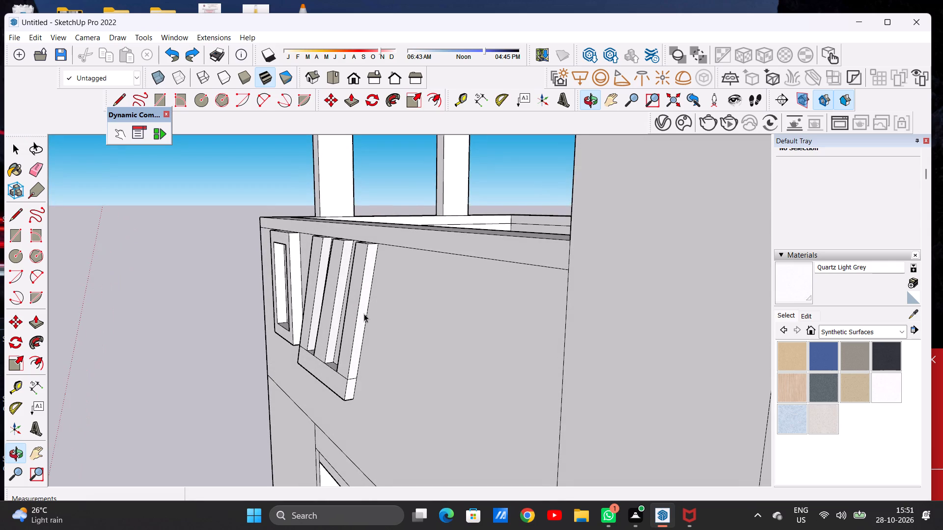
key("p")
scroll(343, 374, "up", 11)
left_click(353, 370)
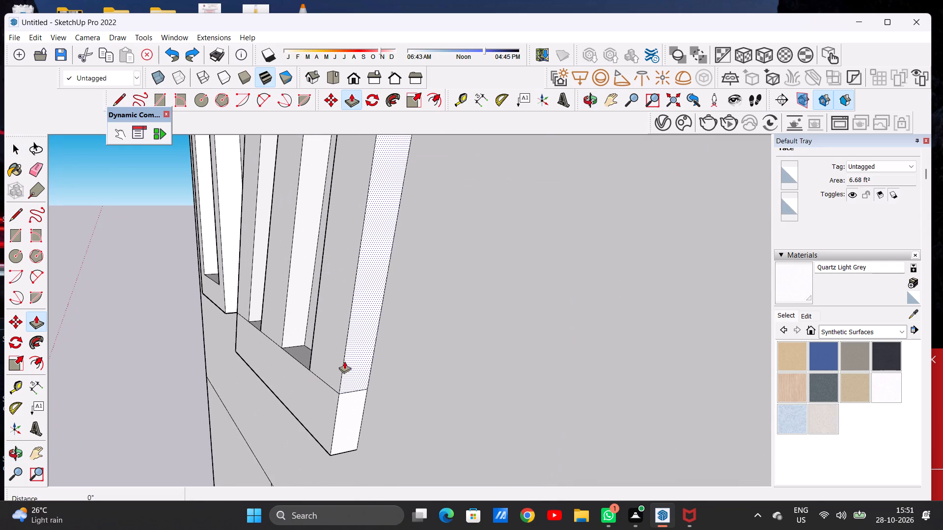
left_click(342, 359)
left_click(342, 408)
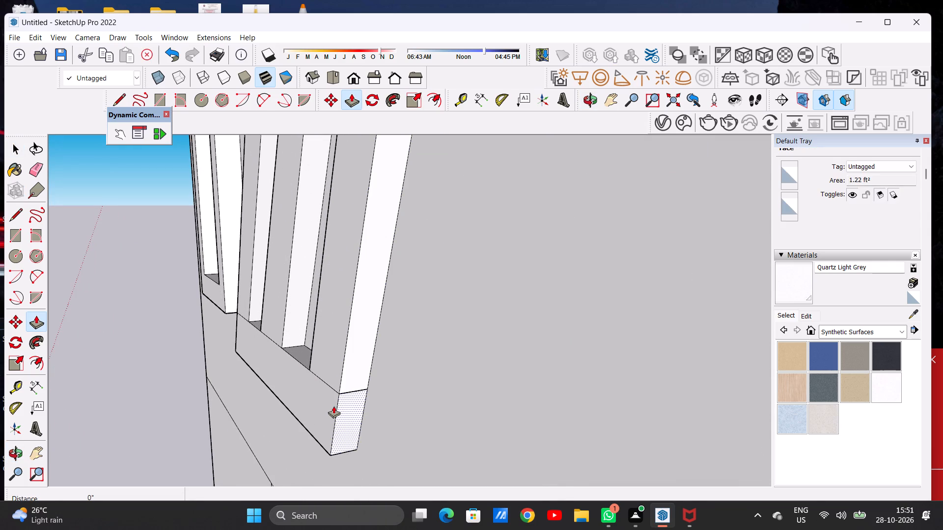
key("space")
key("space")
Extrude the narrow front band along the parapet's top edge 8", flush with the front faces of the slanted strips.
scroll(382, 396, "down", 17)
scroll(388, 369, "up", 1)
scroll(391, 363, "down", 8)
scroll(369, 347, "up", 3)
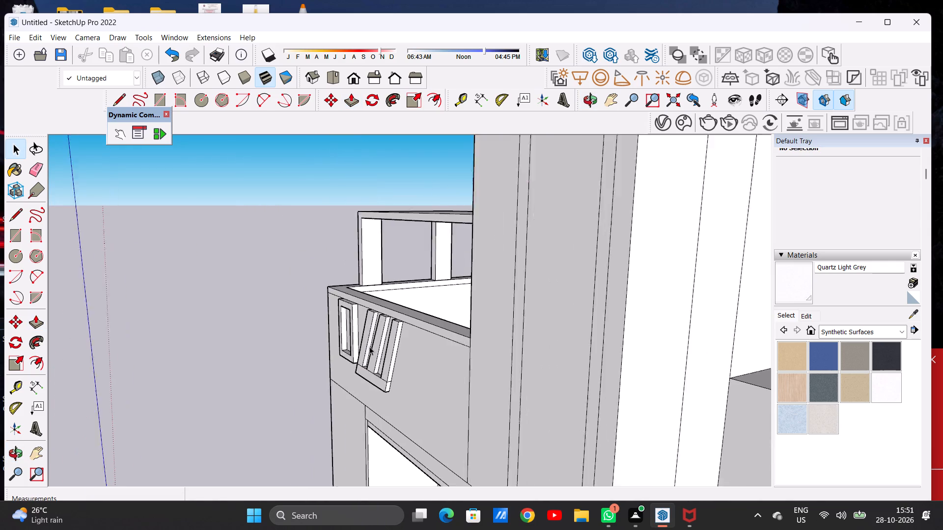
scroll(369, 346, "up", 4)
middle_click_drag(393, 339, 369, 347)
scroll(397, 315, "up", 6)
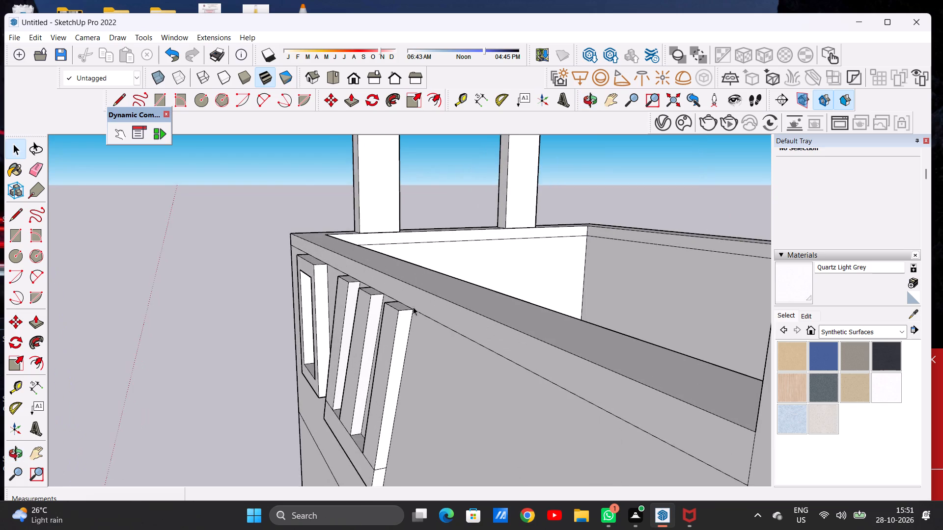
scroll(413, 307, "up", 6)
key("p")
left_click(434, 298)
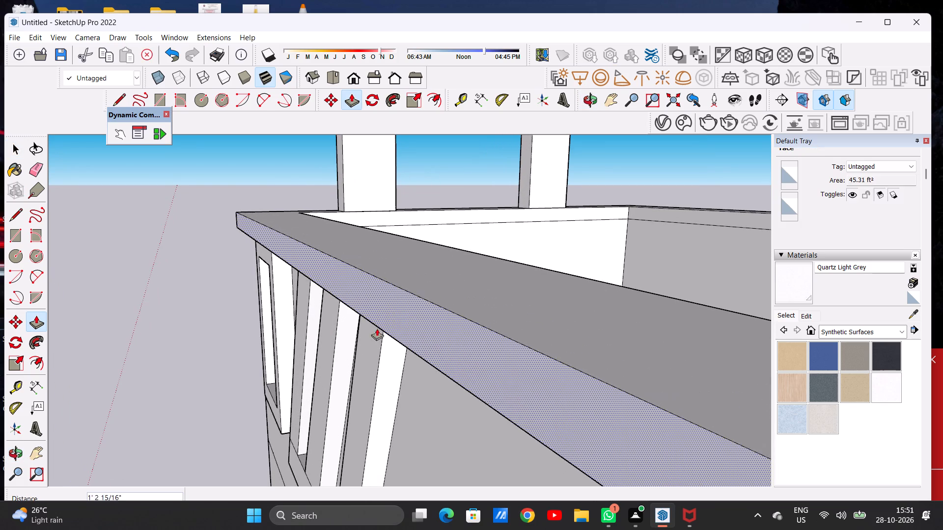
left_click(380, 352)
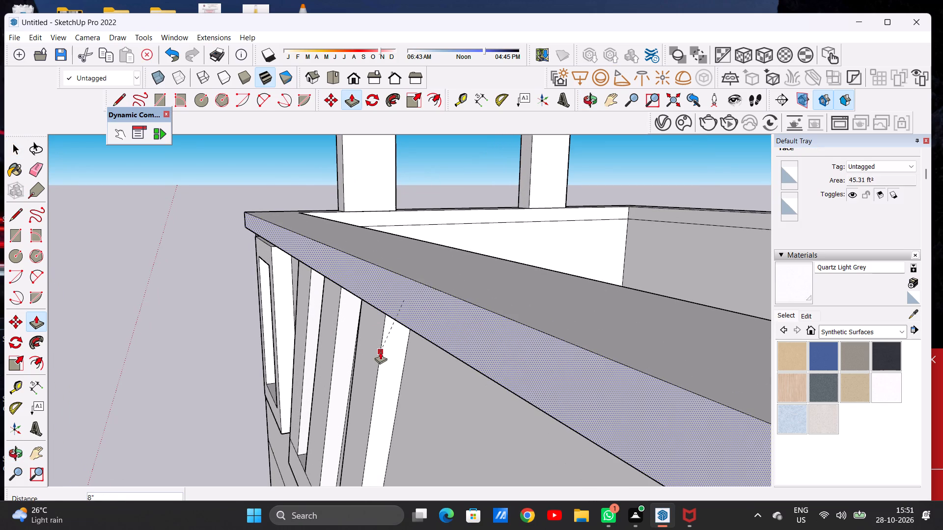
key("space")
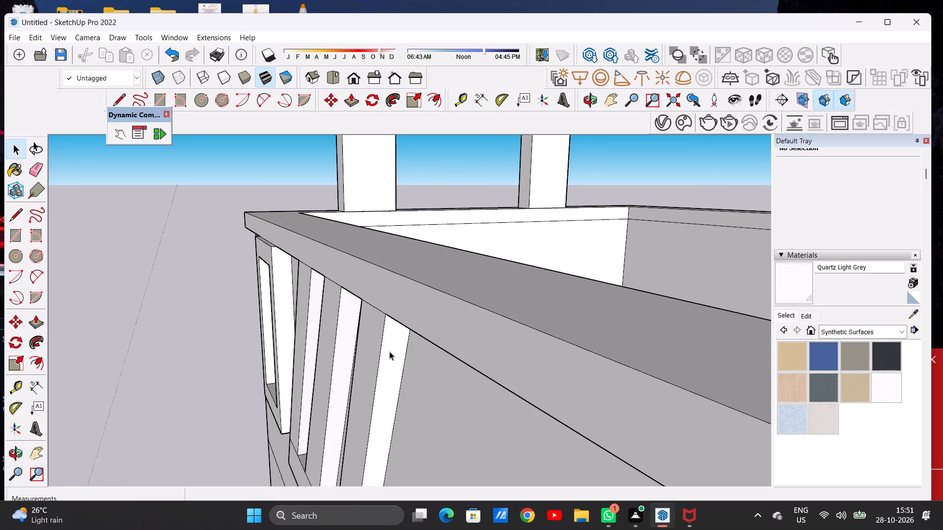
Review the parapet band, slanted strips and rectangular frame up close and within the whole front facade.
scroll(378, 344, "down", 20)
scroll(378, 344, "down", 7)
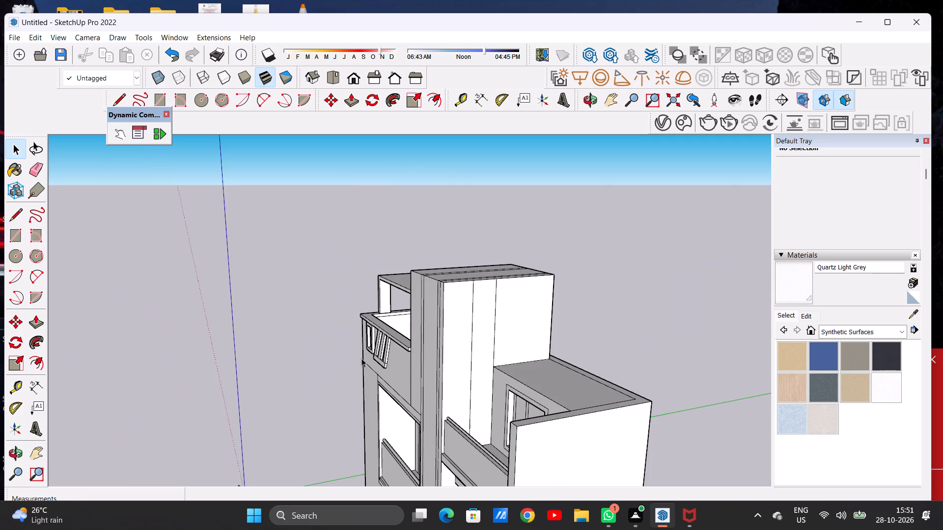
middle_click_drag(361, 359, 494, 315)
scroll(397, 348, "down", 7)
middle_click_drag(363, 356, 446, 344)
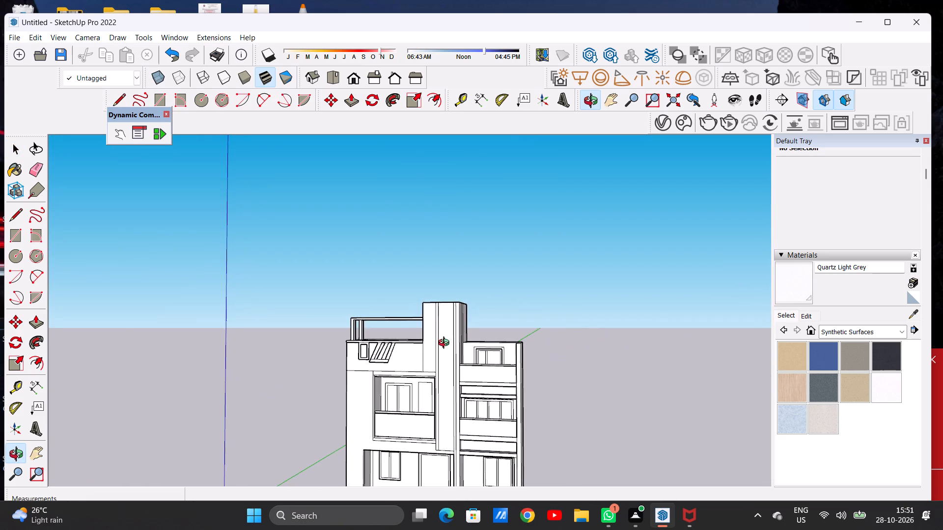
middle_click_drag(446, 344, 483, 343)
scroll(389, 351, "down", 9)
middle_click_drag(373, 365, 404, 363)
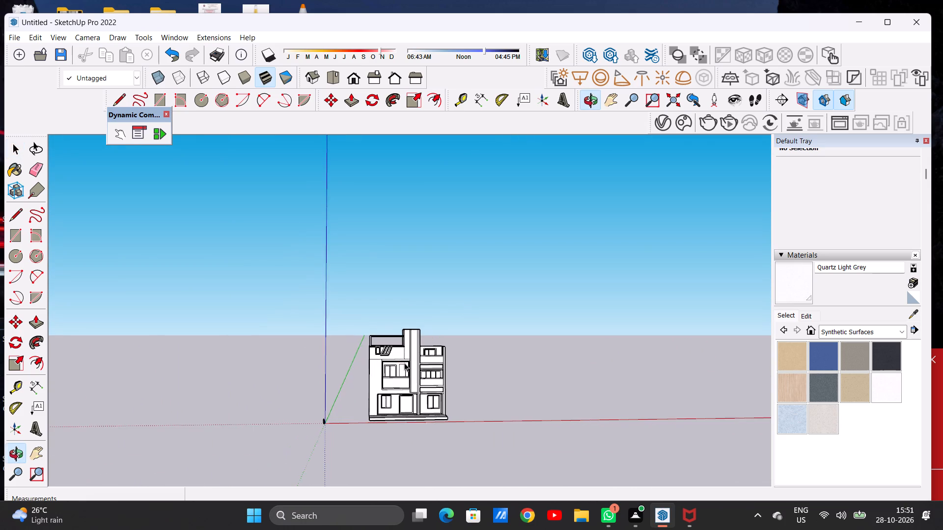
scroll(392, 348, "up", 15)
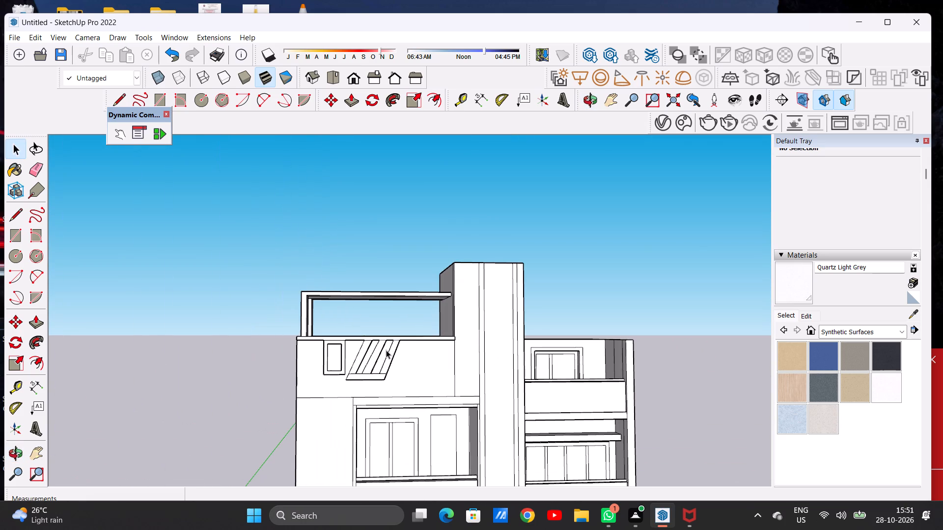
scroll(382, 350, "down", 19)
scroll(363, 335, "up", 1)
scroll(363, 335, "down", 2)
scroll(384, 345, "up", 7)
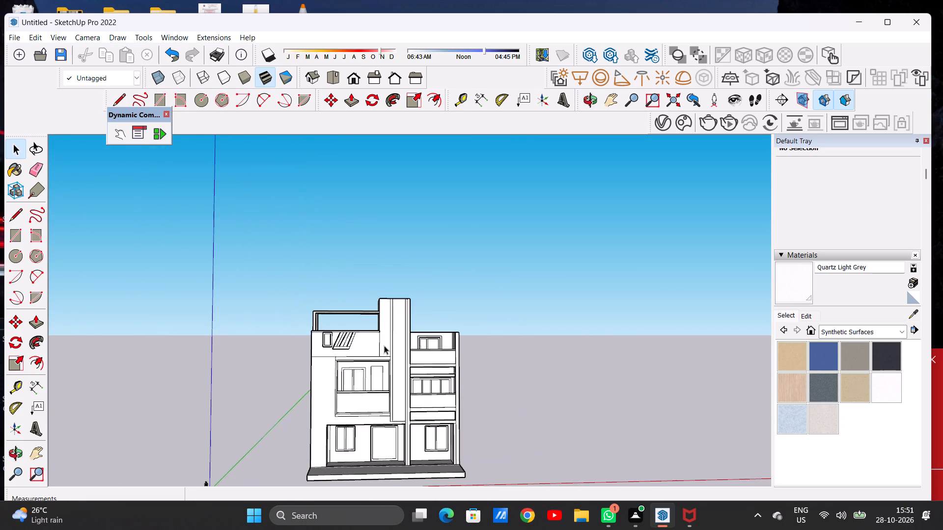
scroll(321, 348, "up", 19)
middle_click_drag(328, 343, 260, 371)
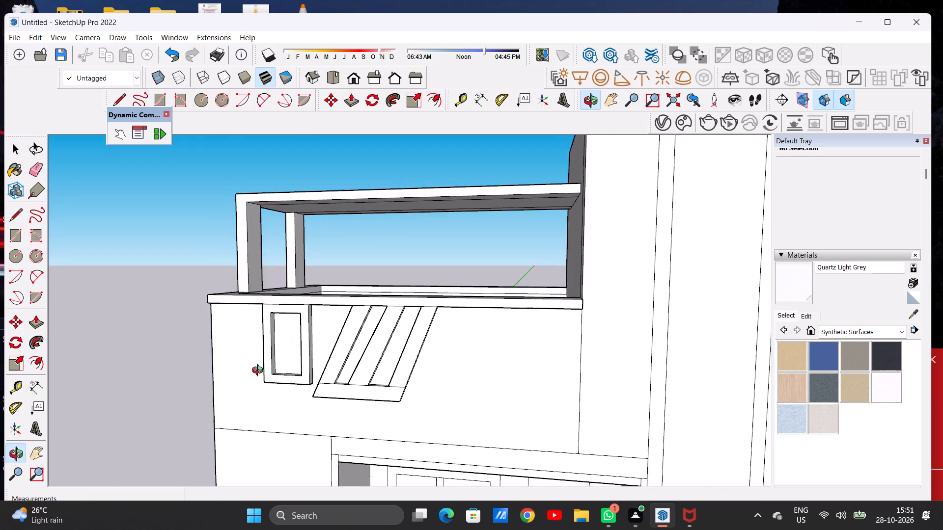
middle_click_drag(260, 371, 295, 337)
scroll(327, 321, "down", 3)
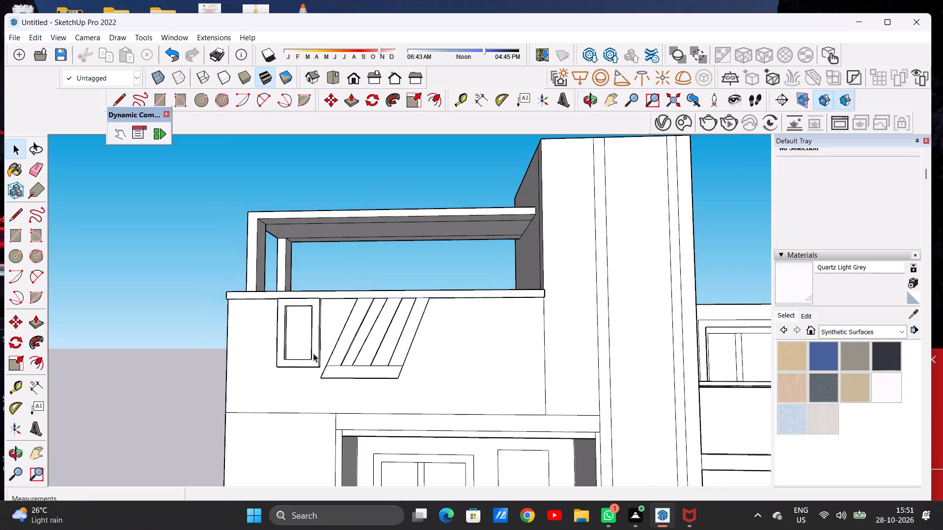
Extend the underside of the rectangular frame beside the slanted strips downward by about 9 1/8".
scroll(313, 357, "up", 11)
middle_click_drag(311, 381, 301, 320)
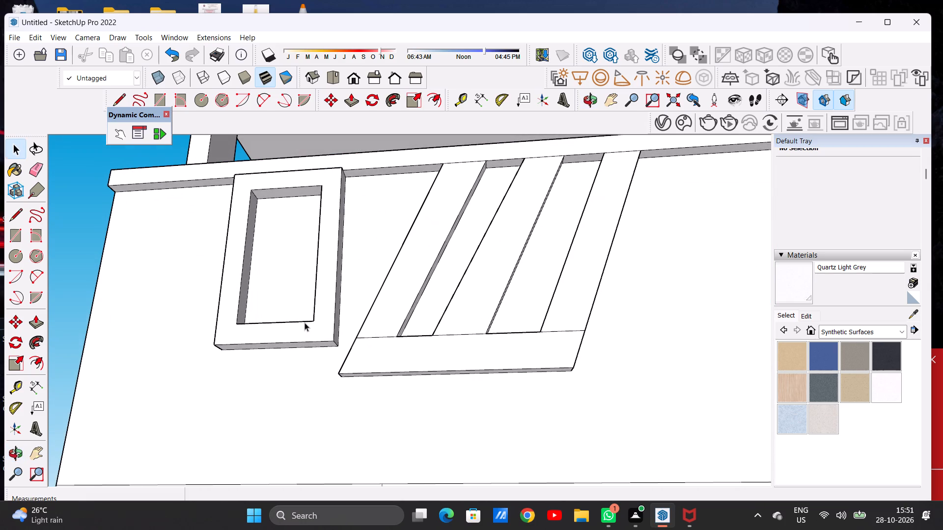
key("p")
scroll(309, 340, "up", 10)
left_click(308, 344)
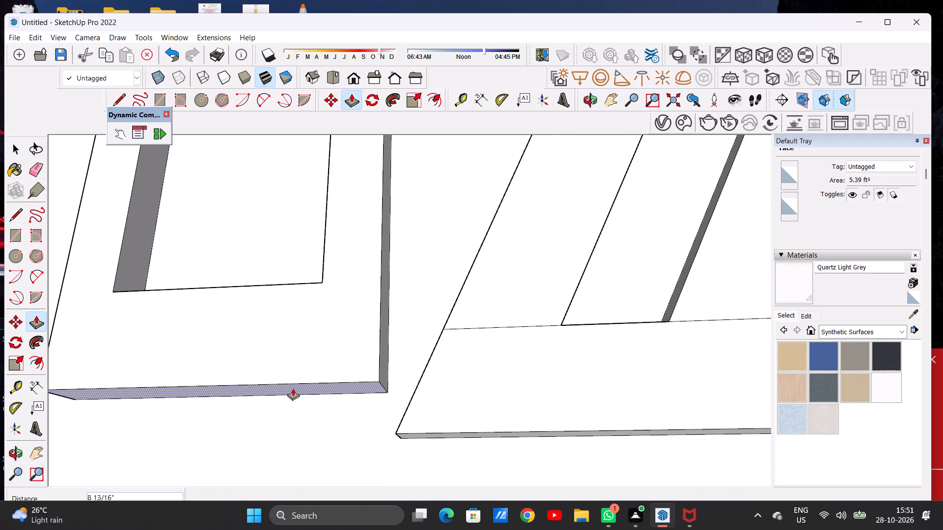
left_click(293, 388)
Push the bottom inner face of the rectangular frame's recess down about 9 5/16" to lengthen the opening.
scroll(312, 355, "down", 9)
middle_click_drag(309, 319, 267, 454)
scroll(272, 358, "up", 4)
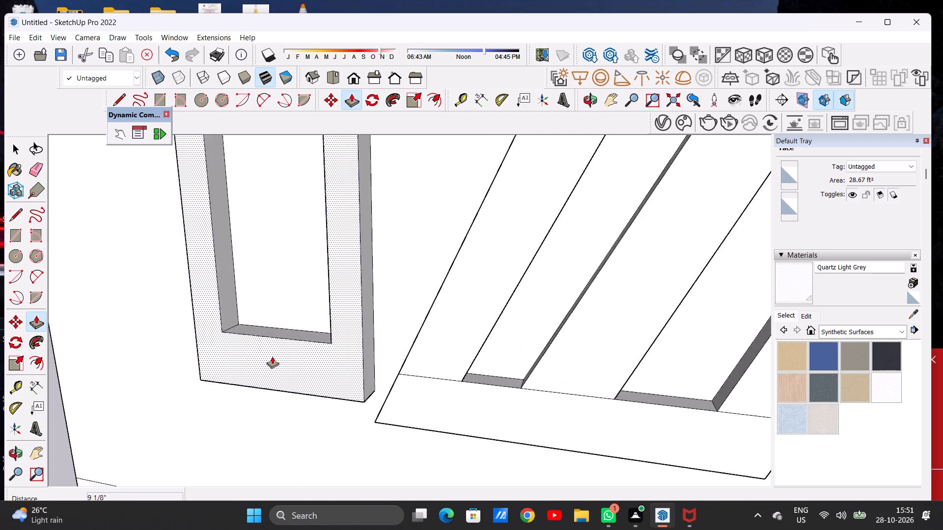
scroll(272, 356, "up", 8)
left_click(293, 322)
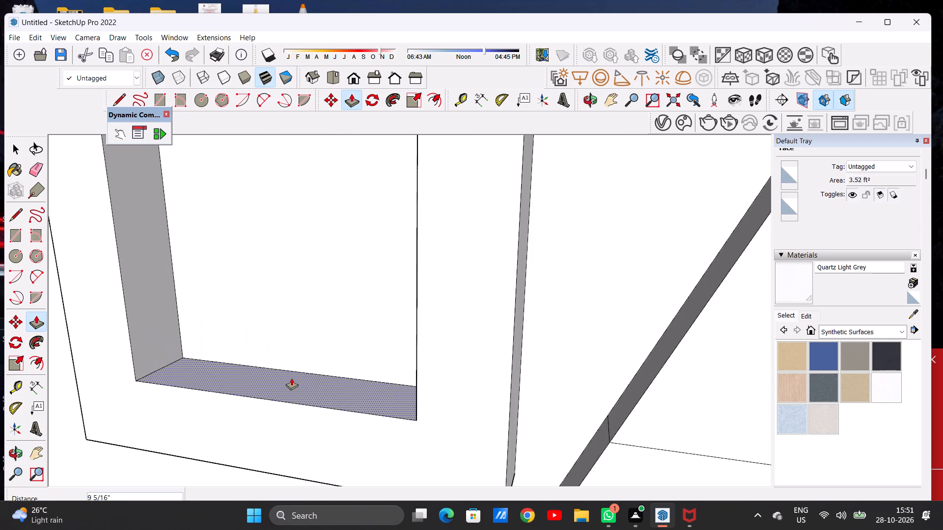
left_click(291, 378)
key("space")
Examine the lengthened rectangular frame beside the slanted strips, up close and within the whole front facade.
scroll(349, 369, "down", 20)
scroll(349, 369, "down", 3)
middle_click_drag(315, 364, 328, 363)
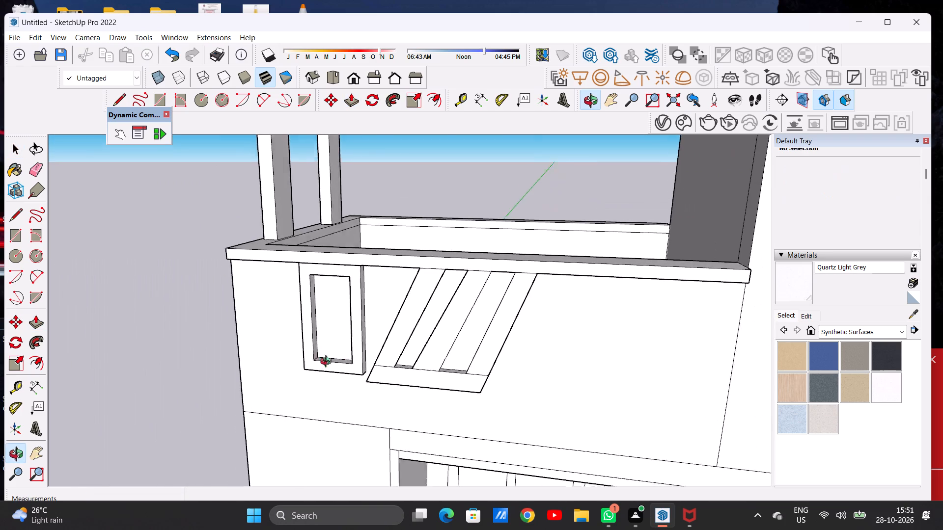
middle_click_drag(328, 363, 405, 345)
scroll(329, 354, "down", 6)
scroll(334, 352, "up", 1)
scroll(335, 351, "down", 14)
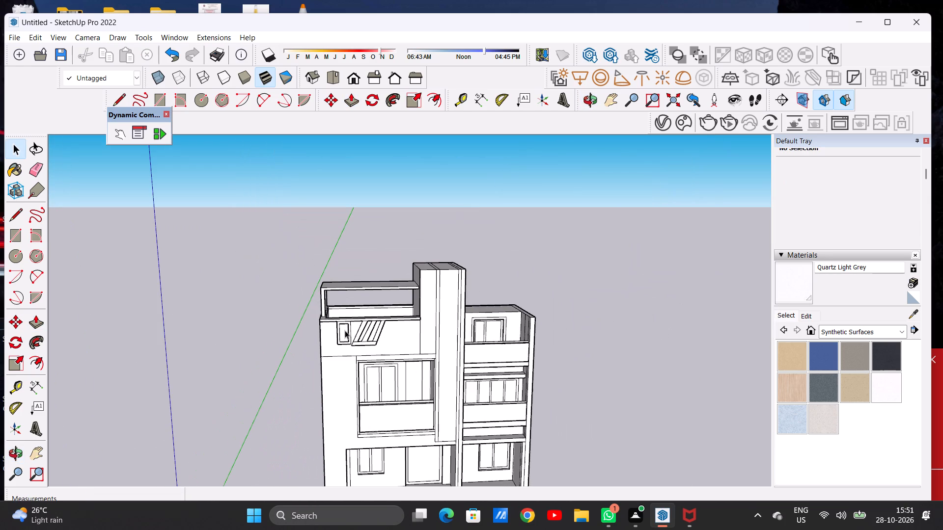
scroll(345, 315, "down", 5)
scroll(348, 346, "up", 5)
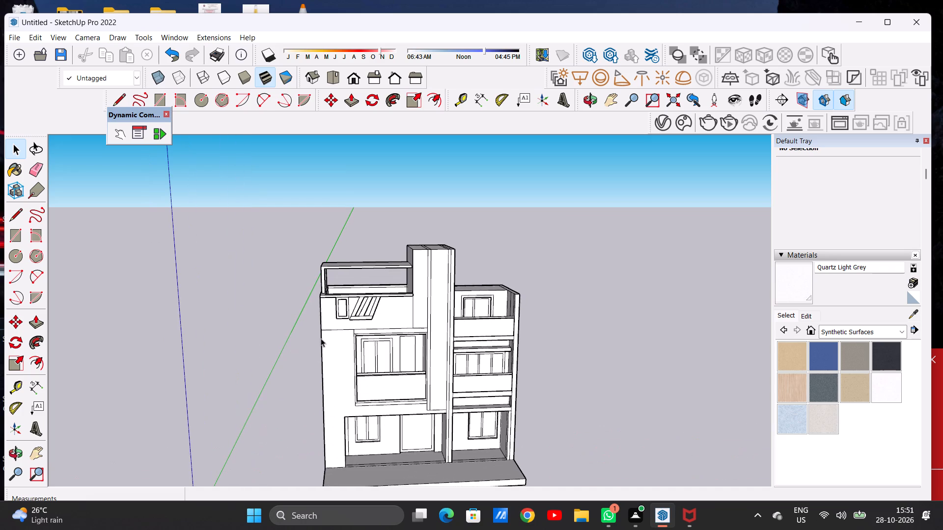
scroll(311, 316, "down", 2)
scroll(326, 303, "up", 12)
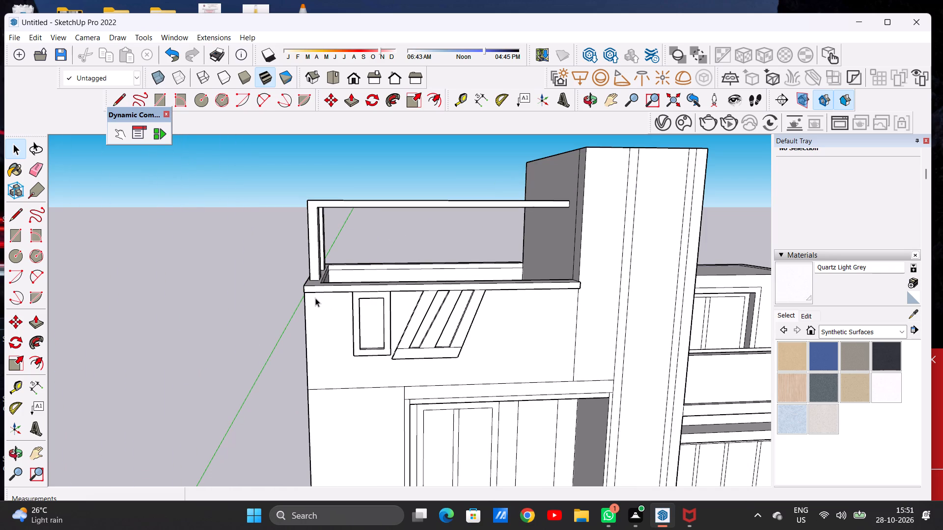
scroll(313, 282, "down", 10)
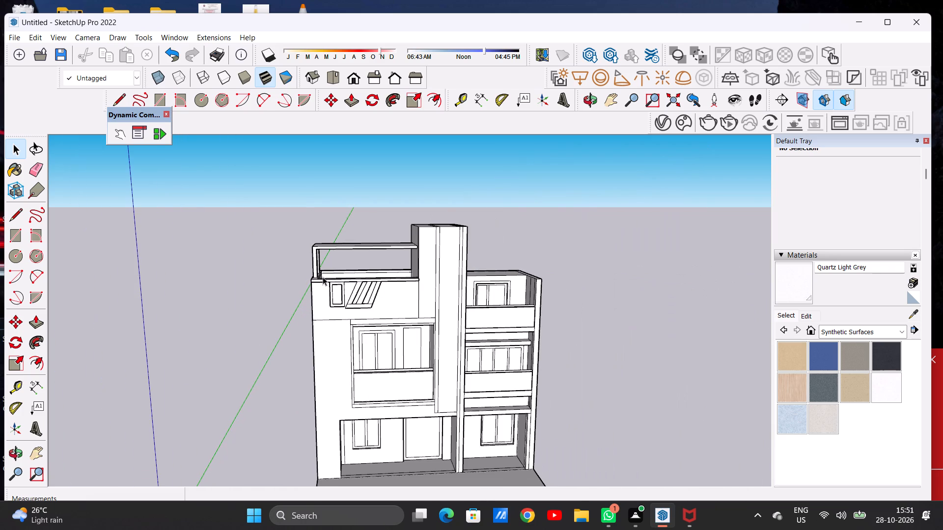
scroll(319, 277, "down", 6)
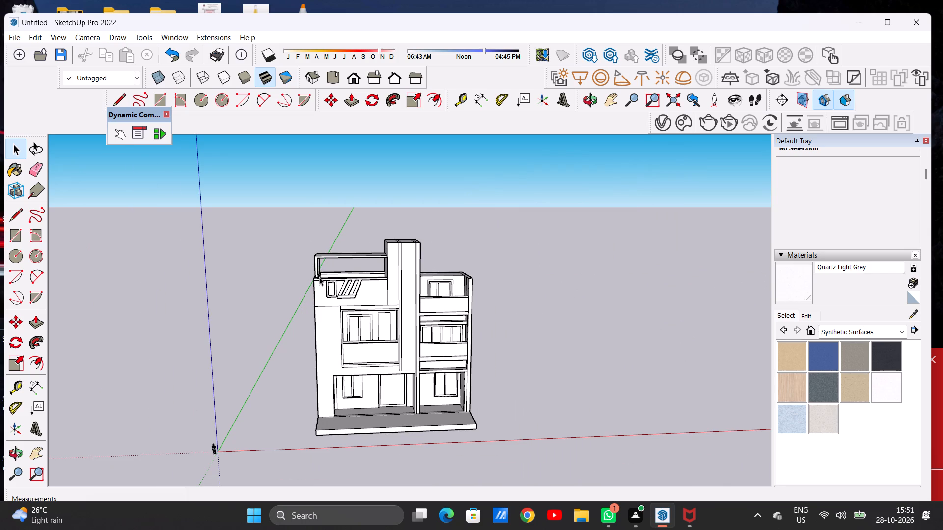
Examine the front facade and the upper part of the tall tower from several distances.
scroll(316, 276, "down", 3)
middle_click_drag(381, 291, 374, 282)
middle_click_drag(360, 277, 355, 273)
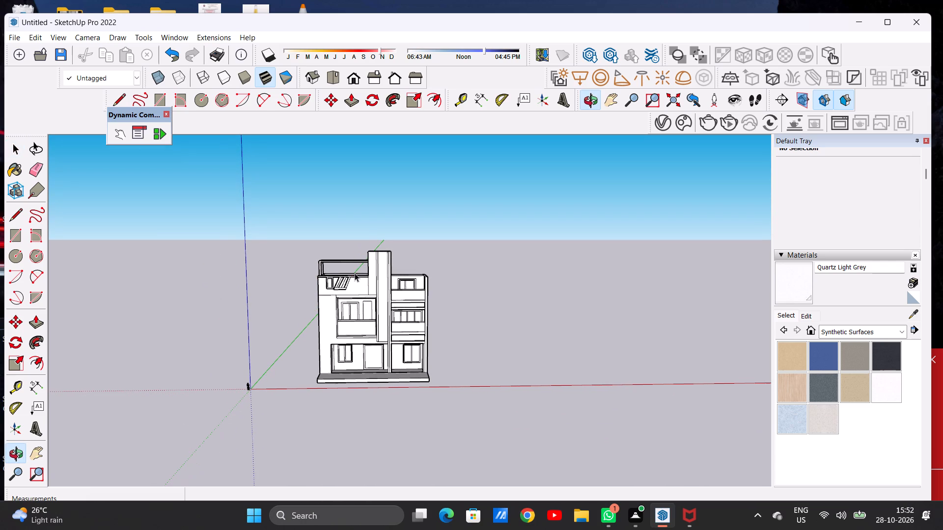
scroll(388, 280, "up", 13)
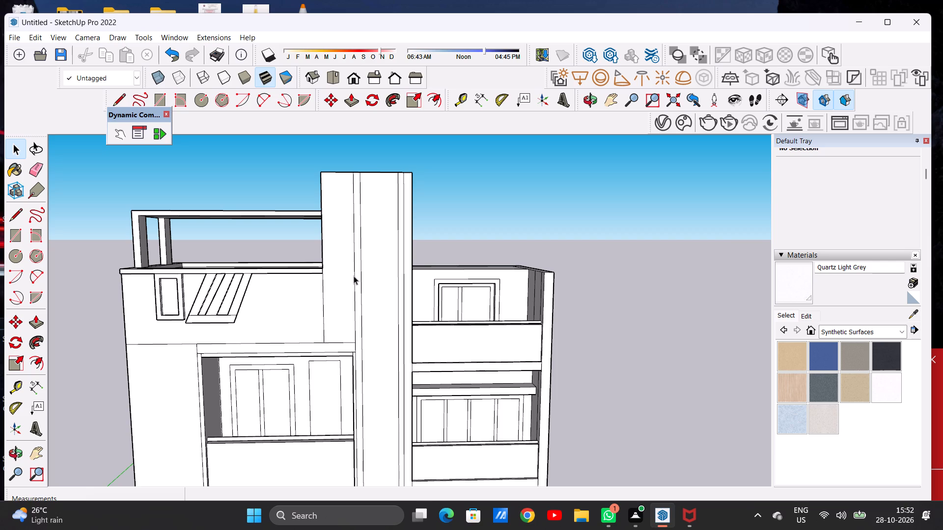
scroll(354, 276, "down", 6)
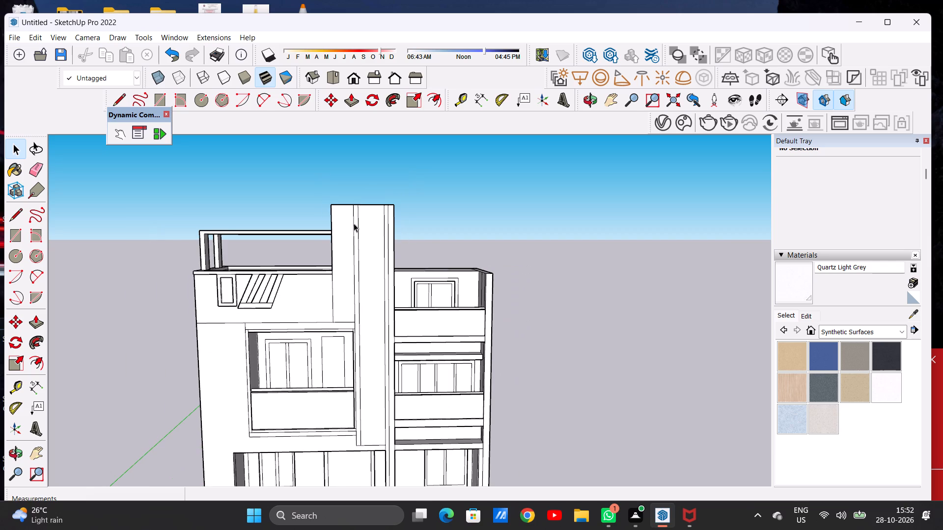
scroll(363, 220, "up", 2)
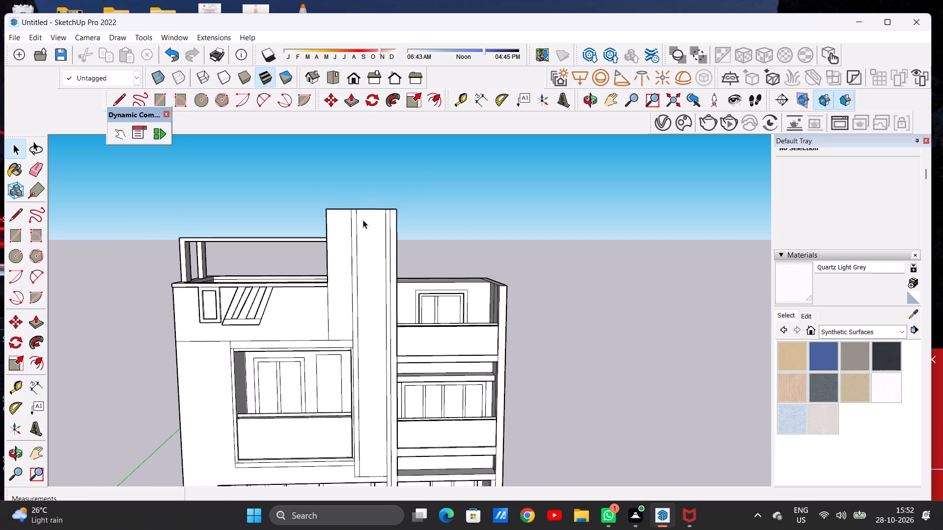
scroll(360, 223, "up", 1)
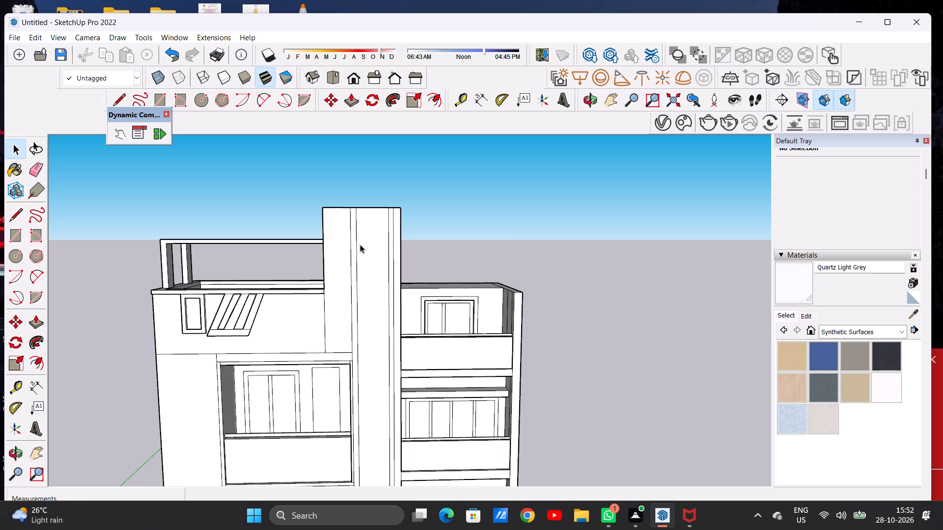
middle_click_drag(360, 242, 363, 232)
middle_click_drag(358, 240, 354, 243)
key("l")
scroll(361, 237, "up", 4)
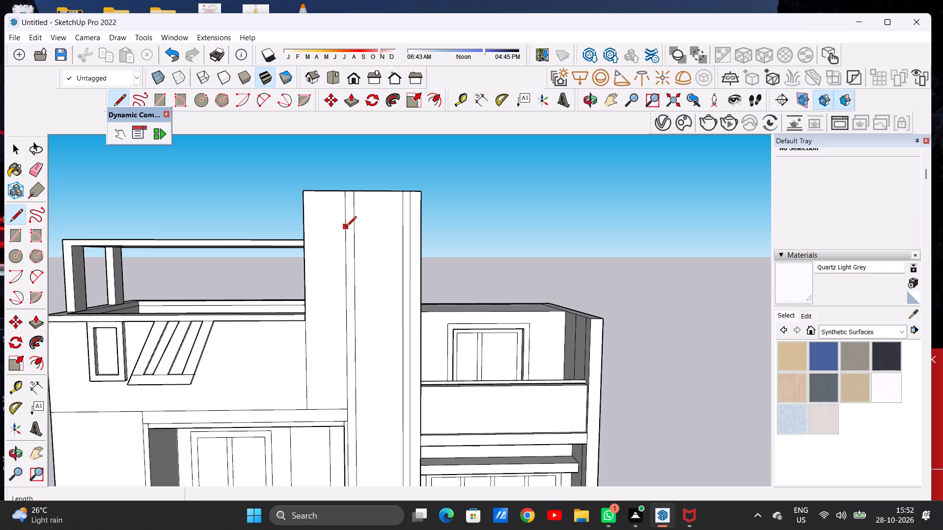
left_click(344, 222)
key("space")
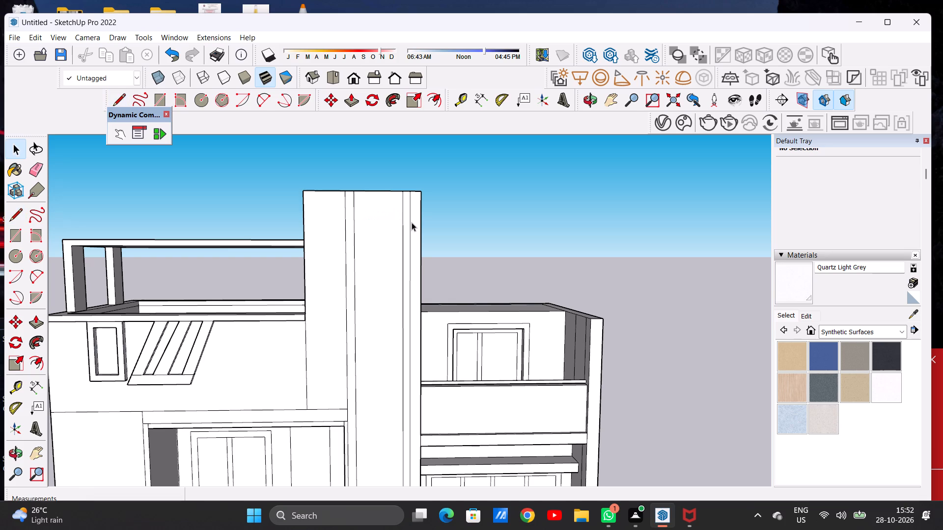
Draw a horizontal line about 11' 1 1/4" long near the tower's top, between the outermost vertical lines on its front face.
type("L")
left_click(348, 215)
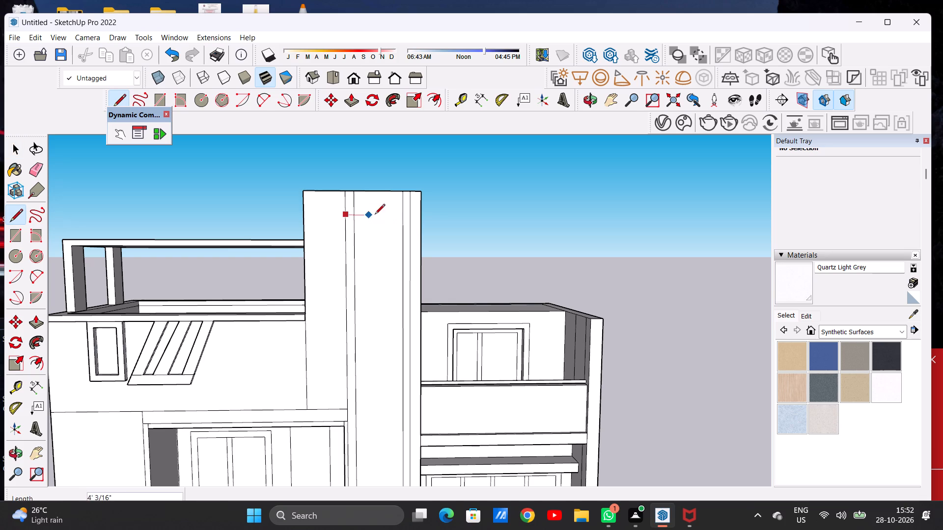
left_click(409, 214)
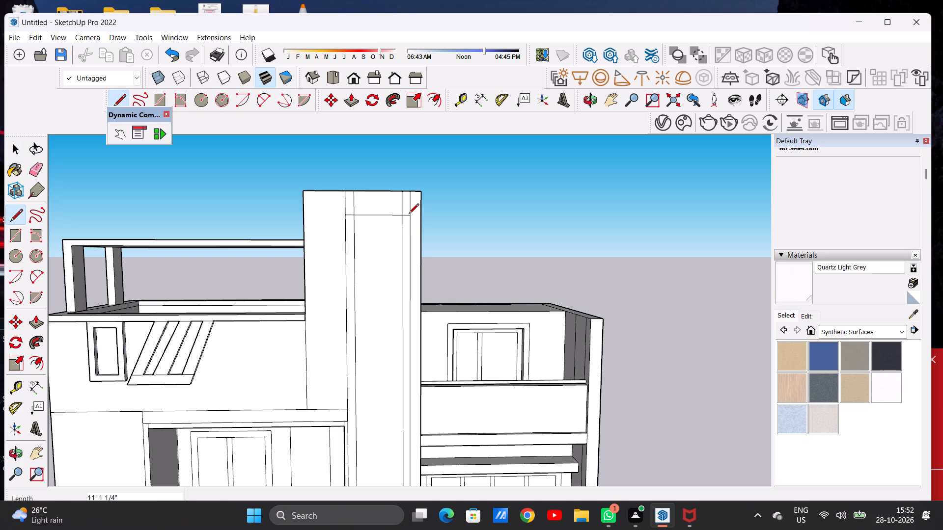
key("space")
Draw a second, shorter horizontal line just below the first, between the two inner vertical lines on the tower's front.
scroll(354, 233, "down", 6)
middle_click_drag(363, 247, 362, 254)
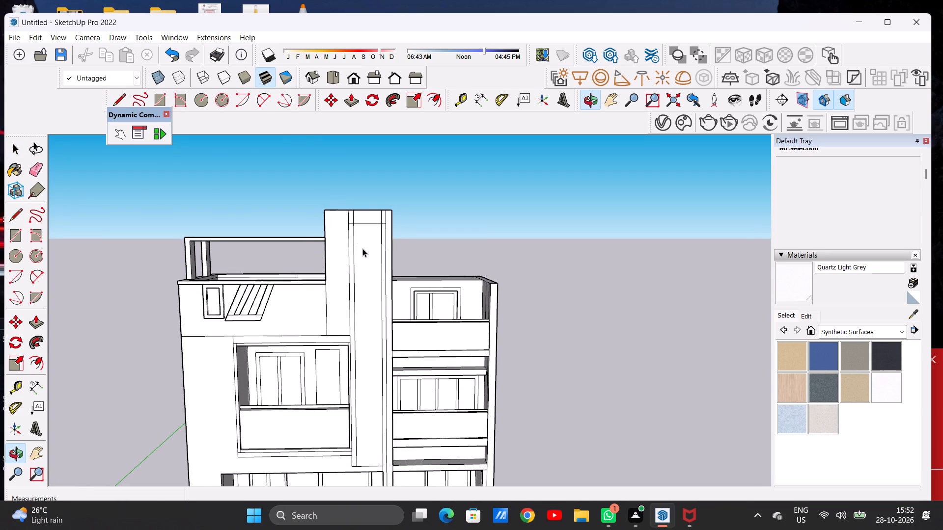
scroll(365, 234, "up", 5)
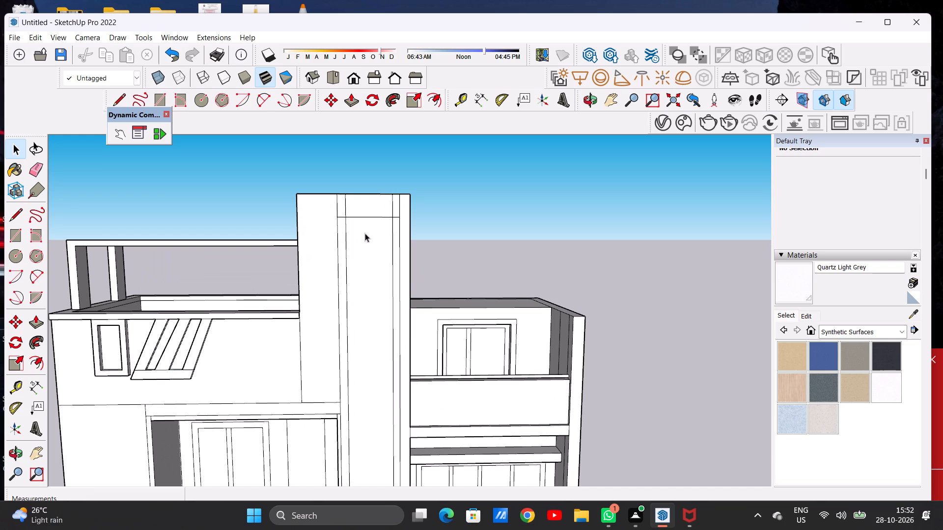
key("l")
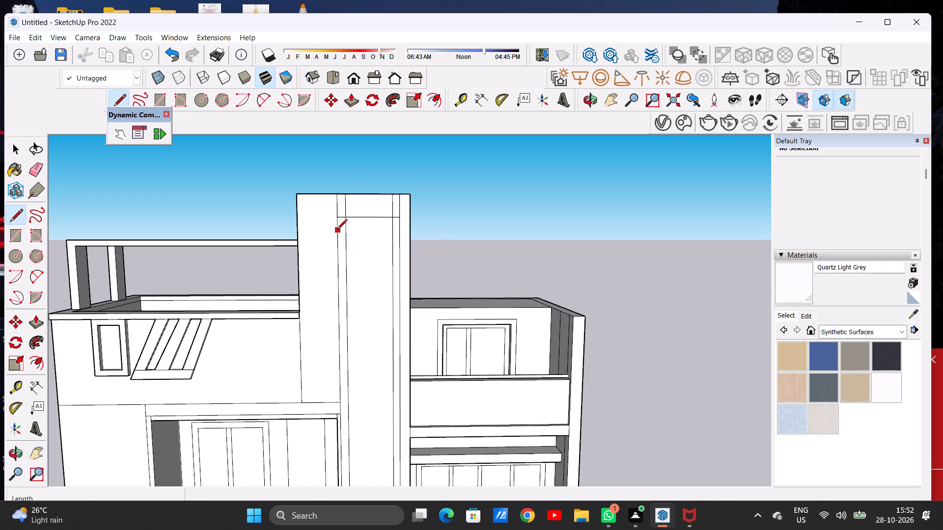
scroll(359, 228, "up", 5)
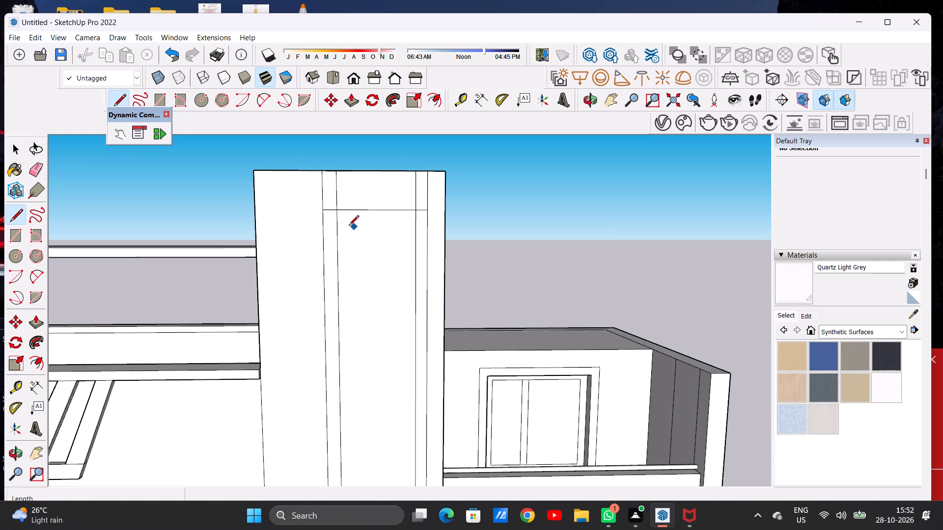
left_click(340, 226)
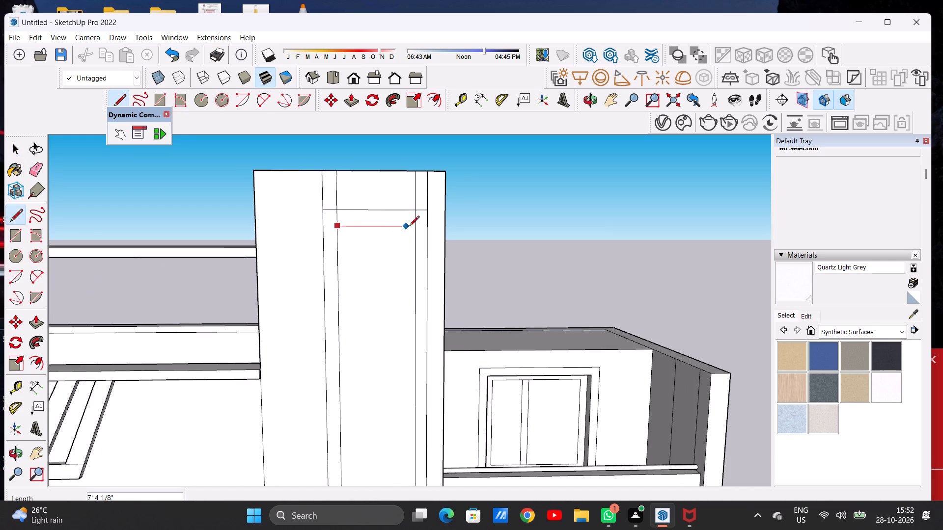
left_click(415, 227)
key("space")
Erase the inner vertical segments between the two horizontal lines and all four above the upper line, leaving a nested border on the tower.
key("e")
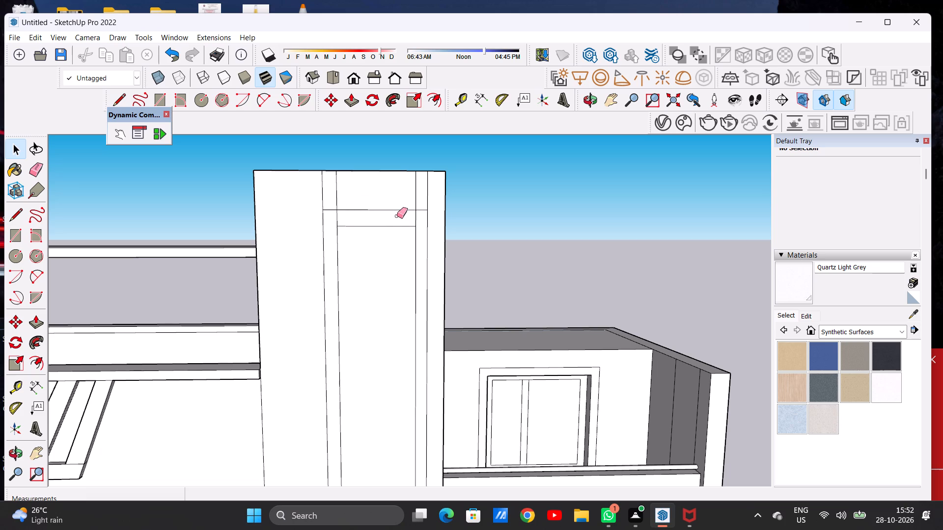
left_click(337, 219)
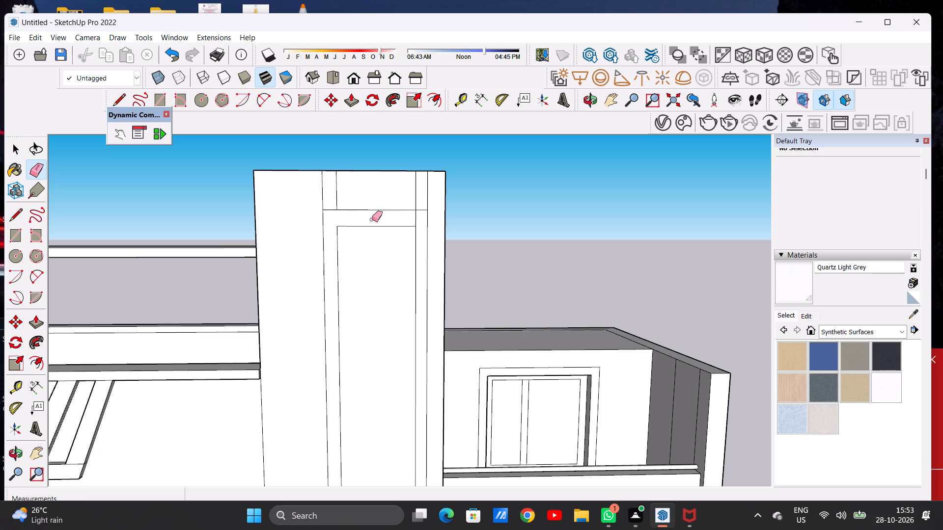
left_click(418, 219)
left_click(415, 218)
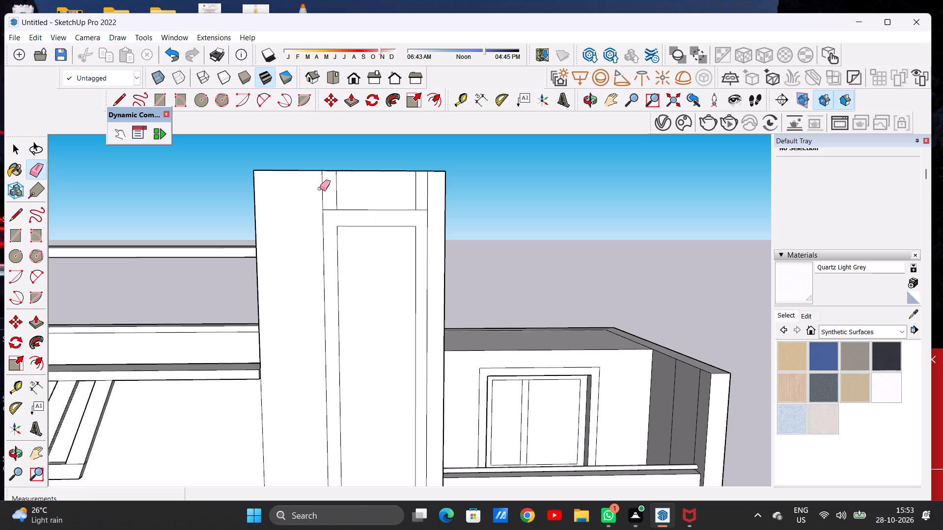
left_click_drag(320, 188, 341, 190)
left_click_drag(430, 192, 406, 196)
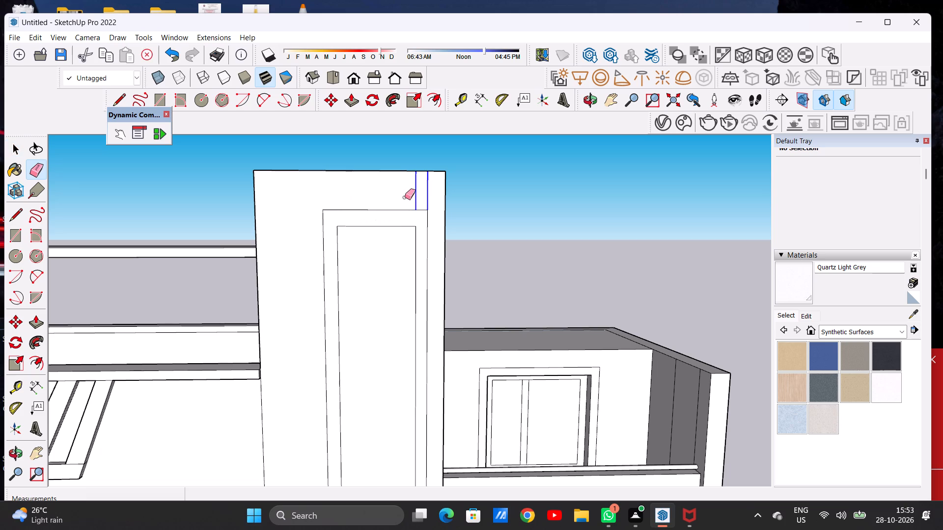
key("space")
Examine the tower's nested border outline up close, from an angle and within the whole front facade.
scroll(429, 246, "down", 18)
scroll(393, 276, "up", 5)
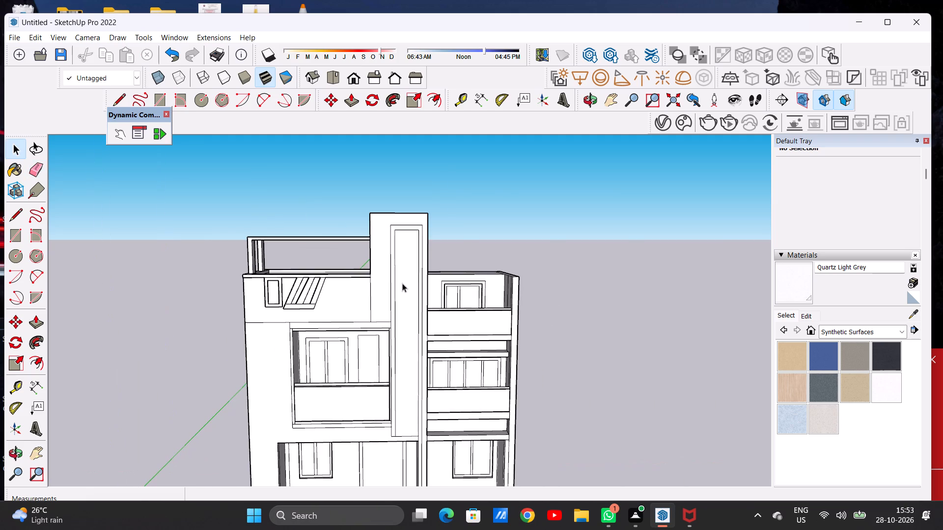
middle_click(402, 283)
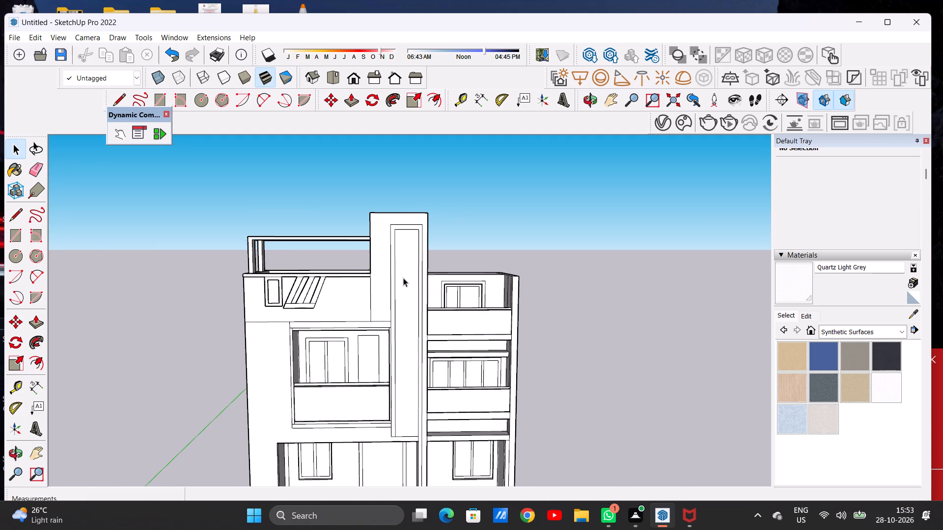
scroll(400, 272, "down", 3)
middle_click_drag(412, 269, 405, 269)
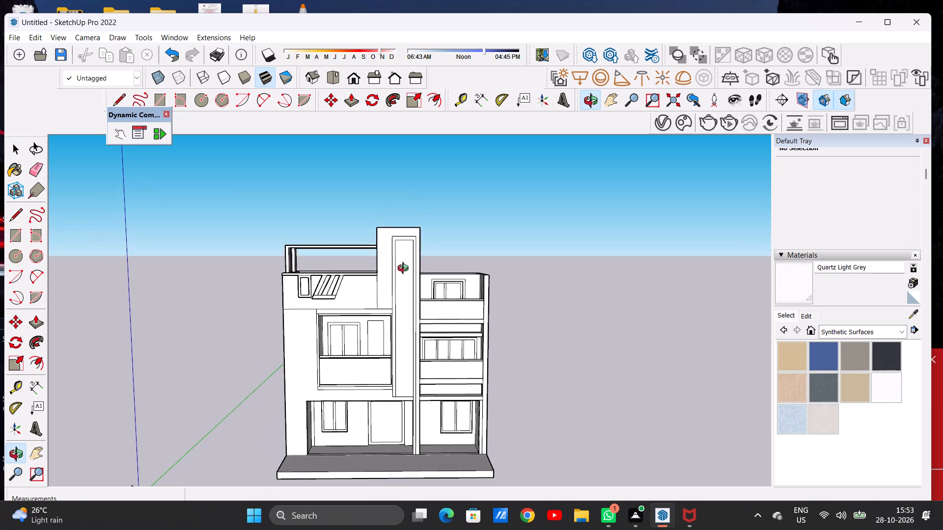
middle_click_drag(405, 269, 298, 284)
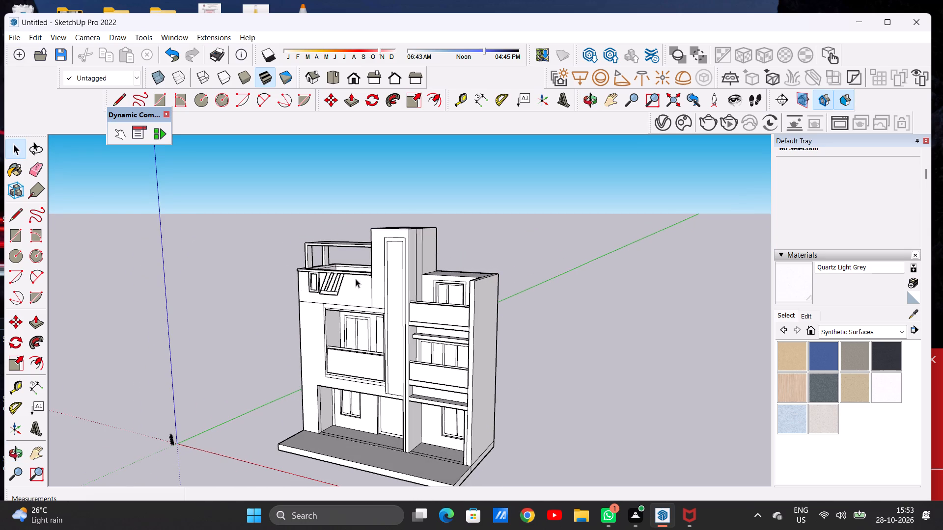
middle_click_drag(383, 278, 481, 265)
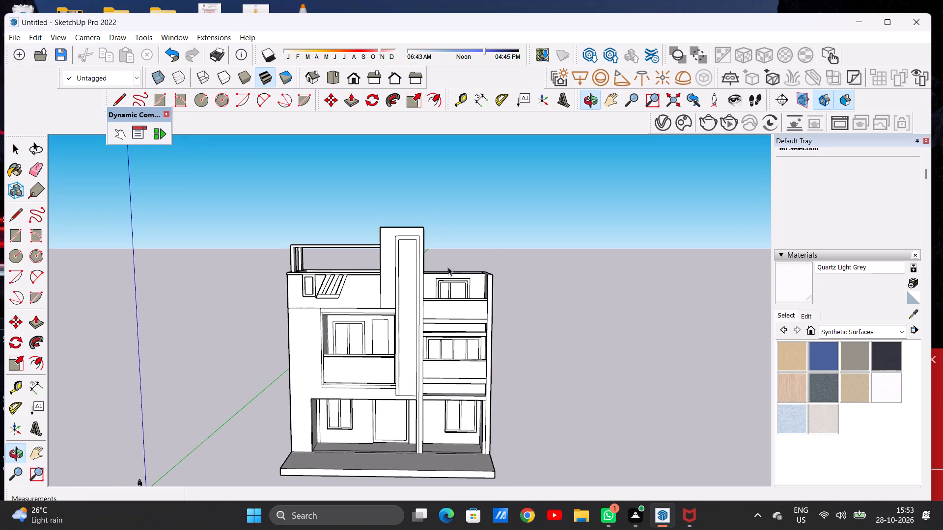
scroll(400, 265, "up", 1)
scroll(400, 265, "down", 1)
scroll(400, 265, "up", 10)
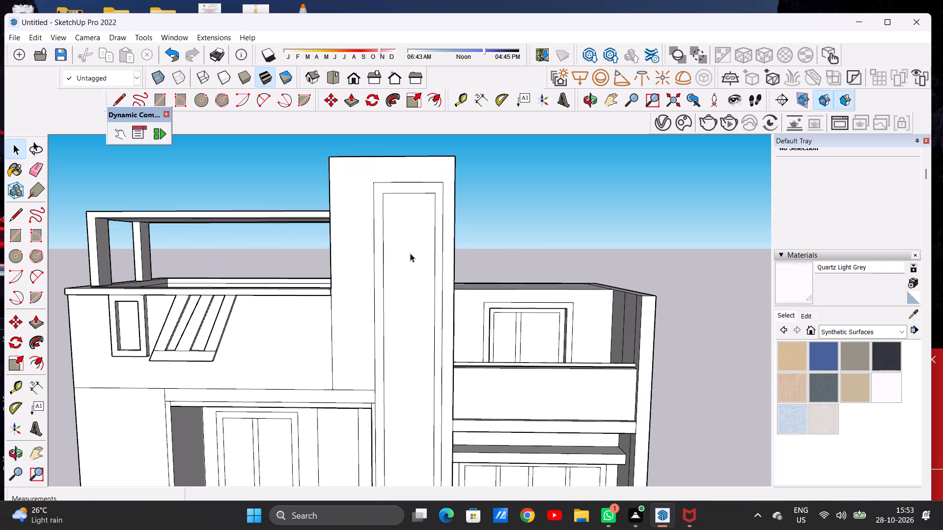
scroll(410, 252, "down", 5)
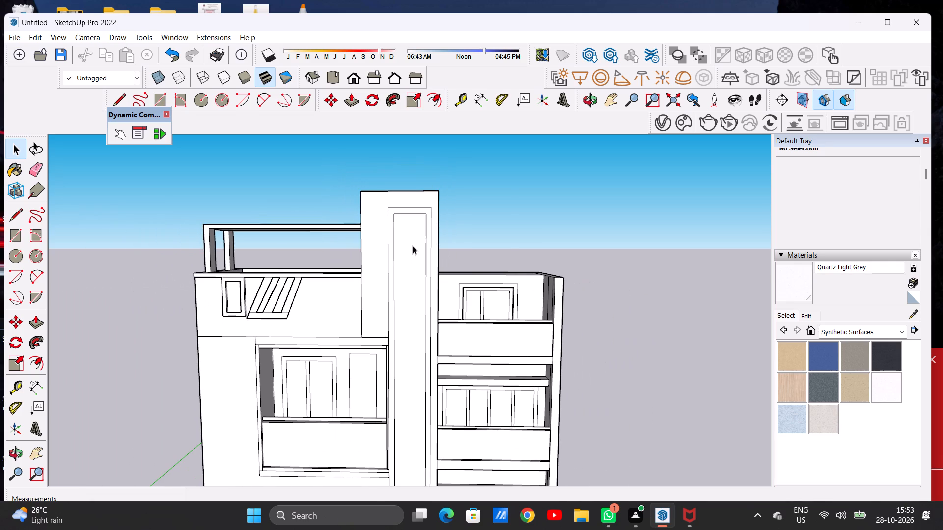
scroll(413, 313, "up", 2)
scroll(398, 274, "down", 9)
scroll(403, 357, "down", 1)
scroll(403, 357, "up", 1)
scroll(404, 358, "down", 1)
scroll(404, 358, "up", 1)
scroll(404, 358, "down", 1)
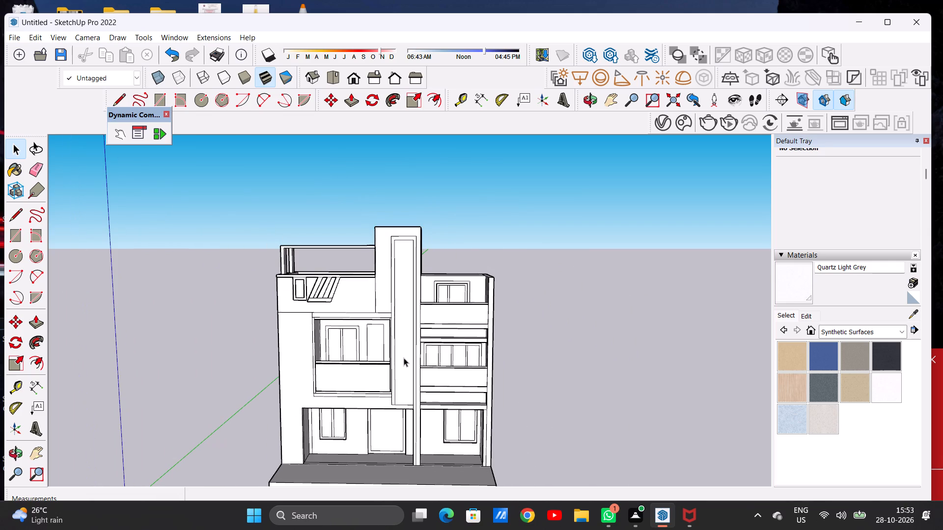
Draw a horizontal line about 8' 4 3/8" long across the tower's inner panel, level with the middle-floor windows.
key("l")
scroll(410, 362, "up", 2)
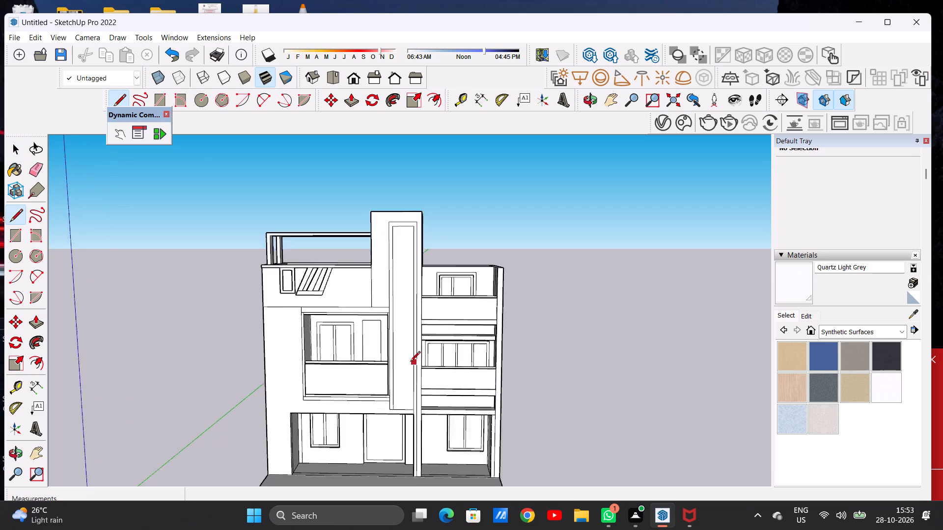
scroll(410, 362, "up", 10)
scroll(380, 359, "down", 11)
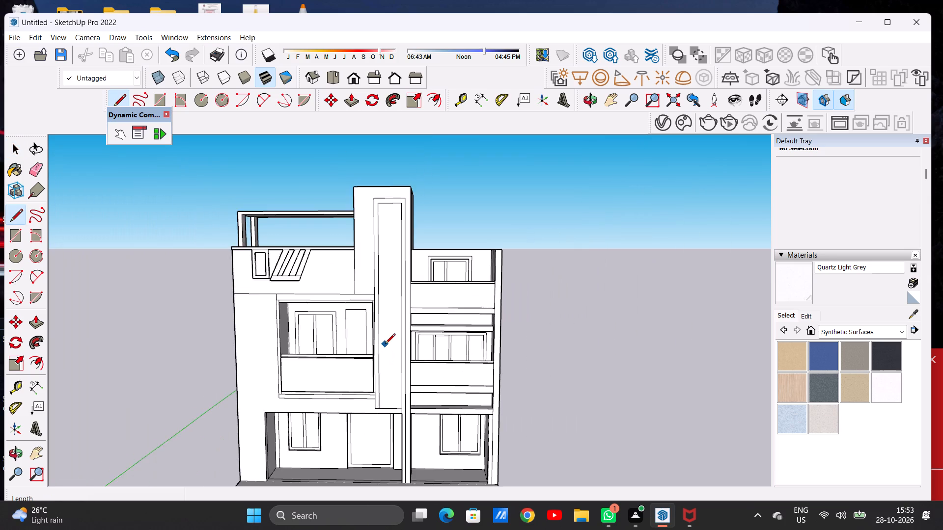
scroll(385, 344, "down", 1)
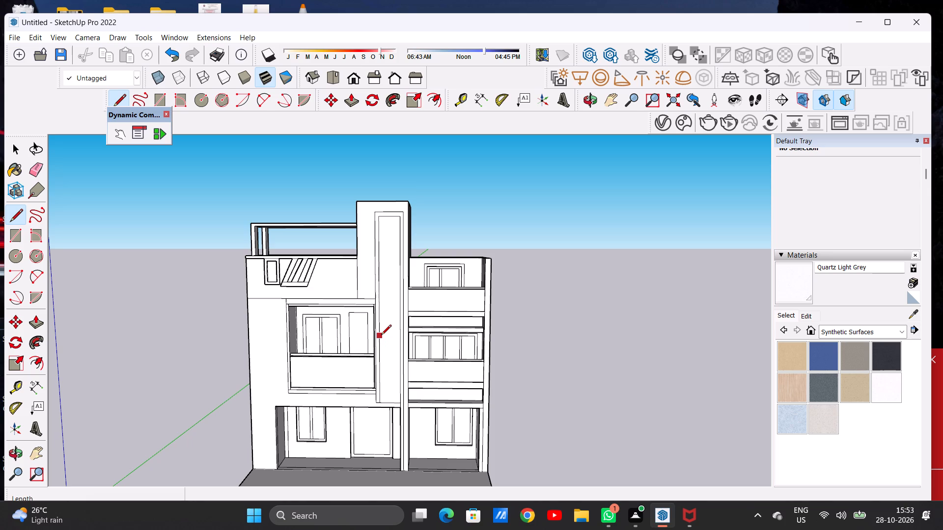
left_click(381, 336)
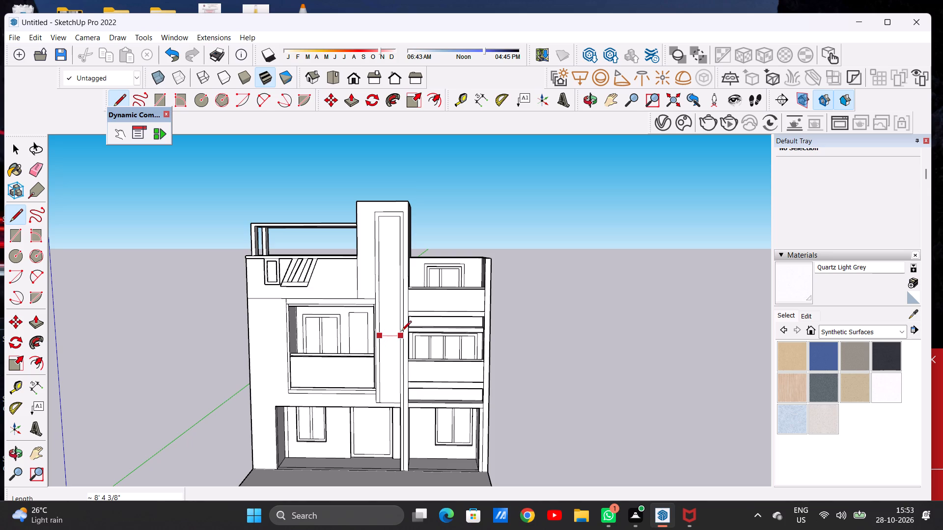
left_click(399, 332)
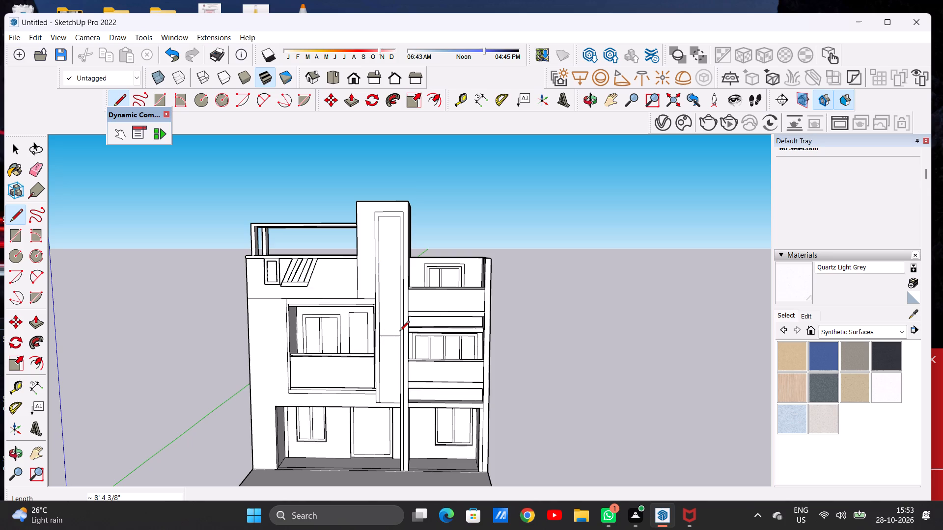
Examine the divided inner panel on the tower, up close and within the whole front facade.
scroll(390, 320, "down", 4)
scroll(390, 320, "up", 1)
scroll(390, 320, "down", 3)
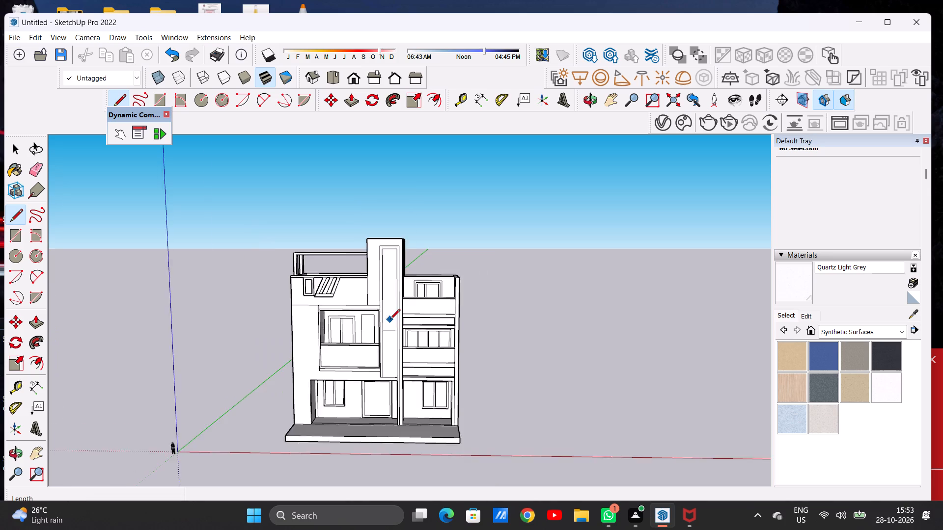
scroll(389, 281, "down", 1)
scroll(389, 281, "up", 5)
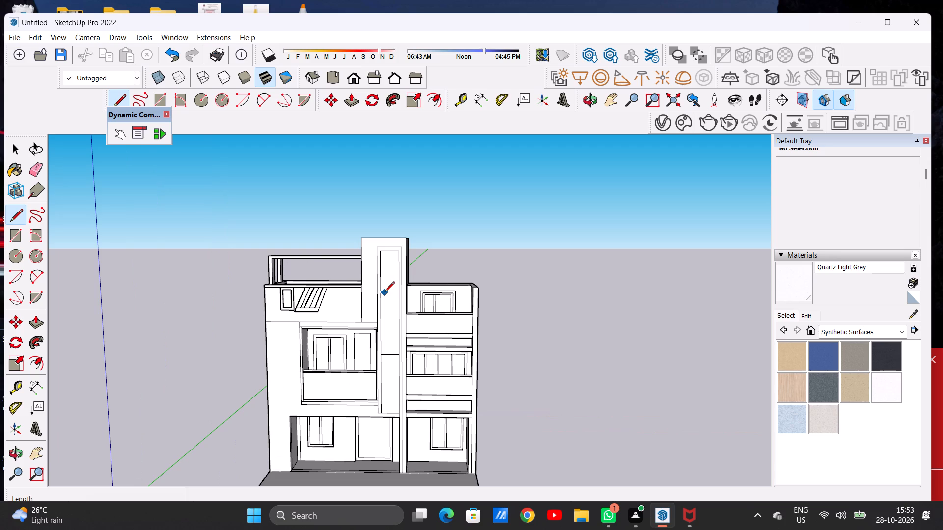
scroll(385, 292, "up", 2)
scroll(385, 292, "down", 1)
scroll(385, 292, "up", 3)
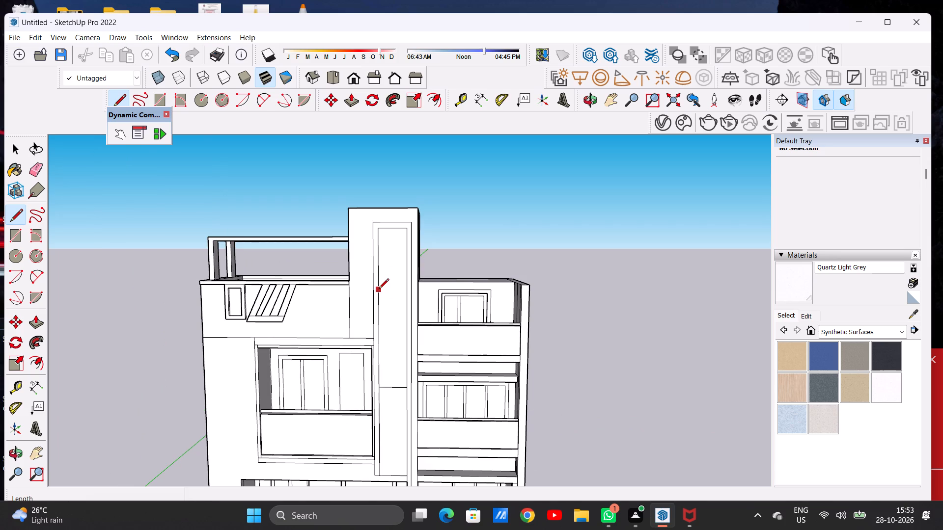
Draw a second horizontal line about 8' 4 3/8" long across the tower's inner panel, just below the roof parapet level.
left_click(379, 293)
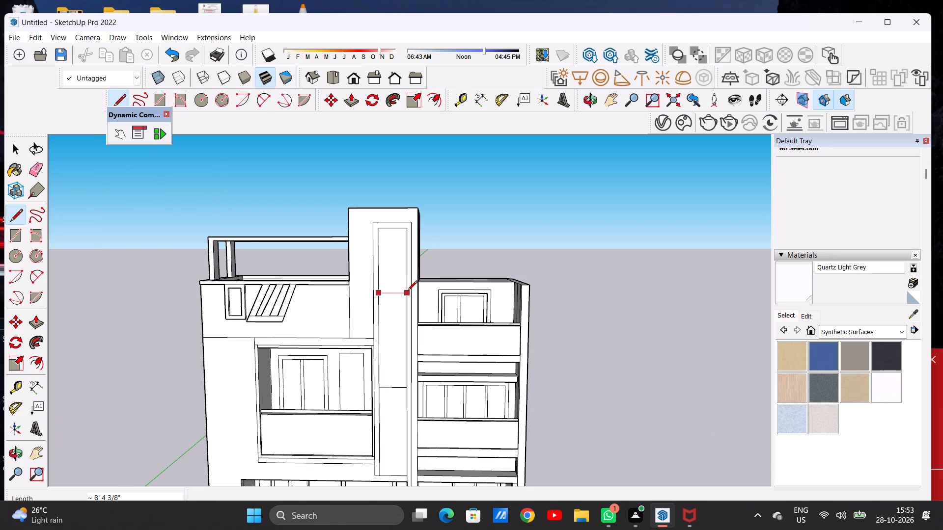
left_click(407, 291)
key("space")
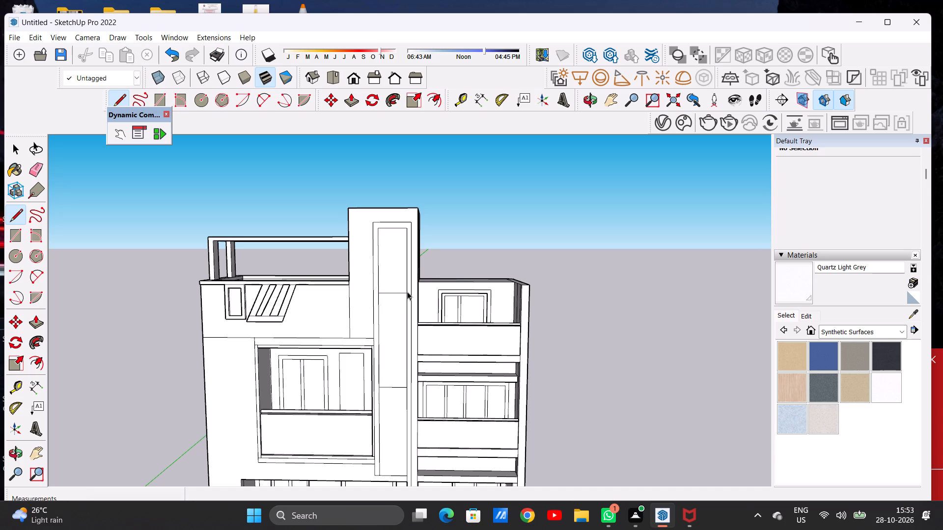
Push the tower panel section between the two dividing lines inward about 3' 1" to form a recess.
scroll(396, 293, "down", 1)
scroll(396, 293, "up", 2)
scroll(395, 293, "down", 5)
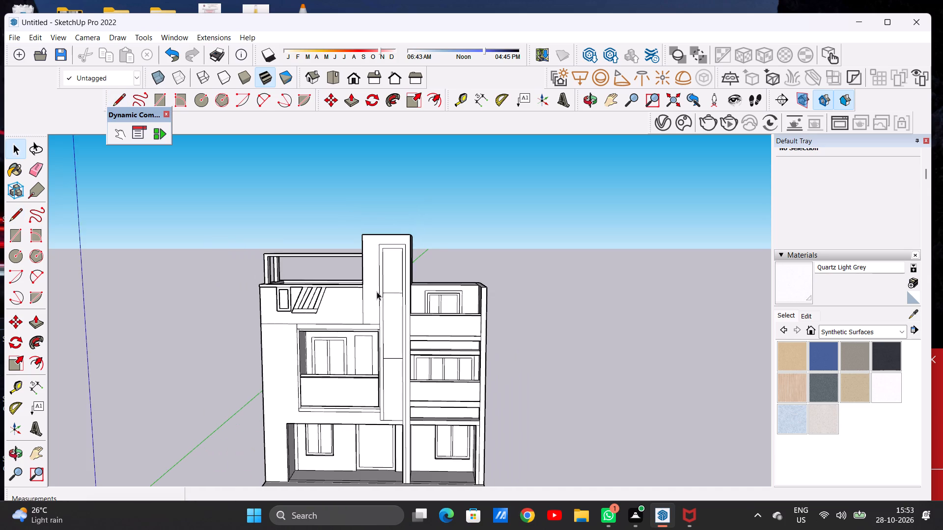
scroll(377, 291, "down", 4)
scroll(387, 366, "up", 10)
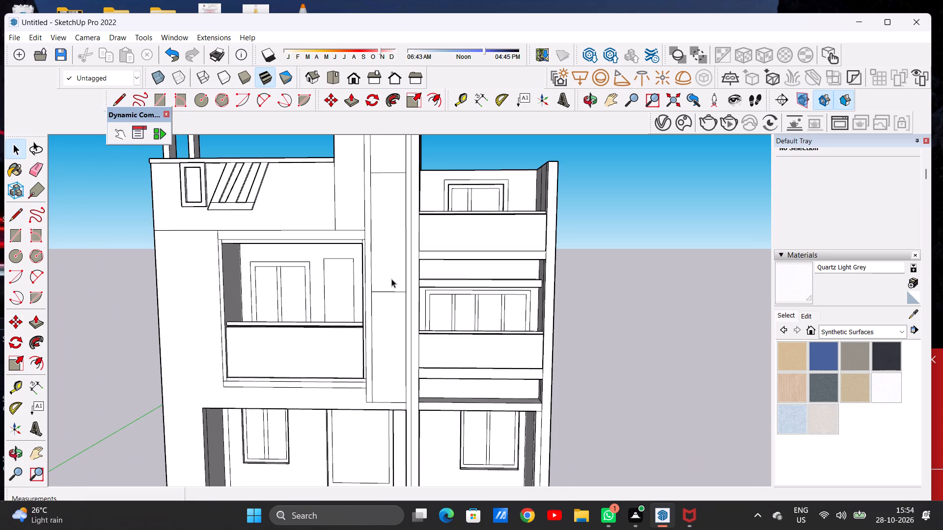
key("p")
middle_click_drag(385, 264, 385, 300)
scroll(378, 221, "up", 5)
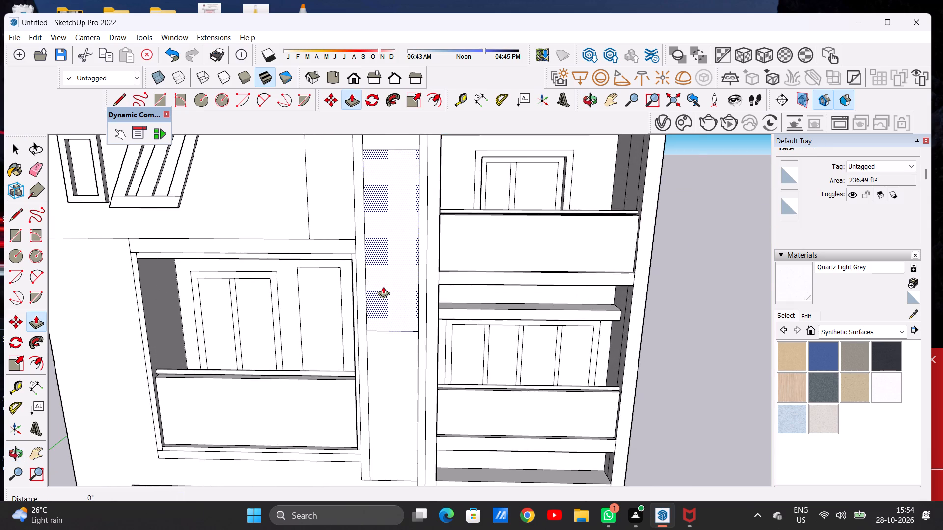
left_click(384, 287)
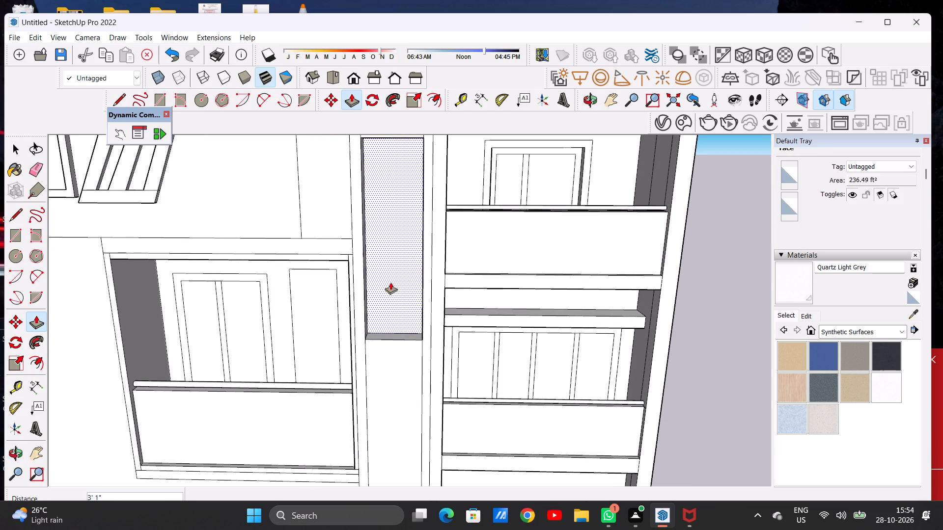
left_click(390, 283)
key("space")
Examine the tower's recessed middle section within the whole front facade and from an angle.
scroll(381, 290, "down", 11)
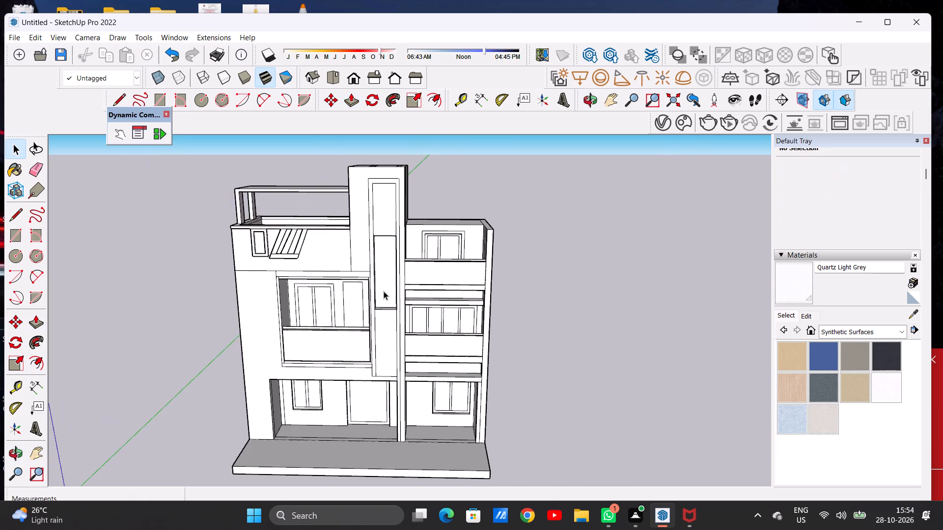
middle_click_drag(388, 312, 392, 290)
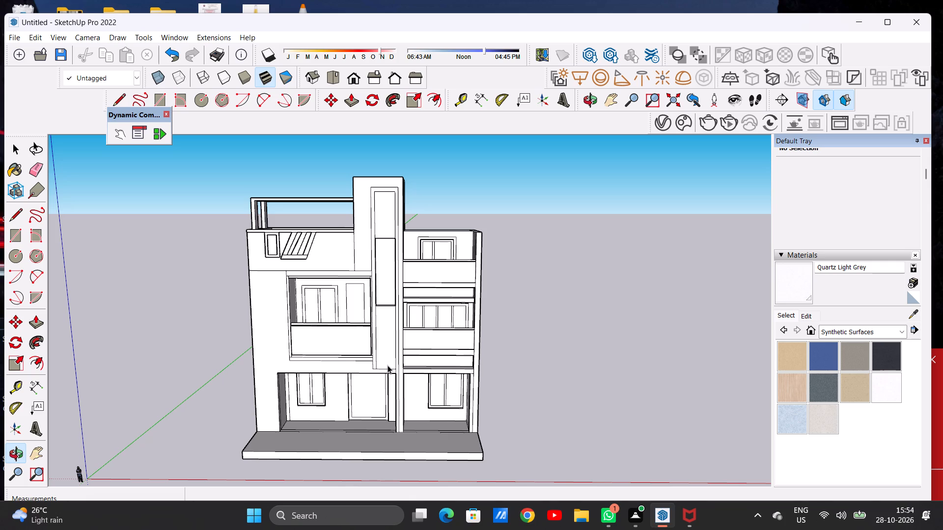
scroll(388, 339, "up", 1)
scroll(388, 339, "down", 1)
scroll(388, 339, "up", 3)
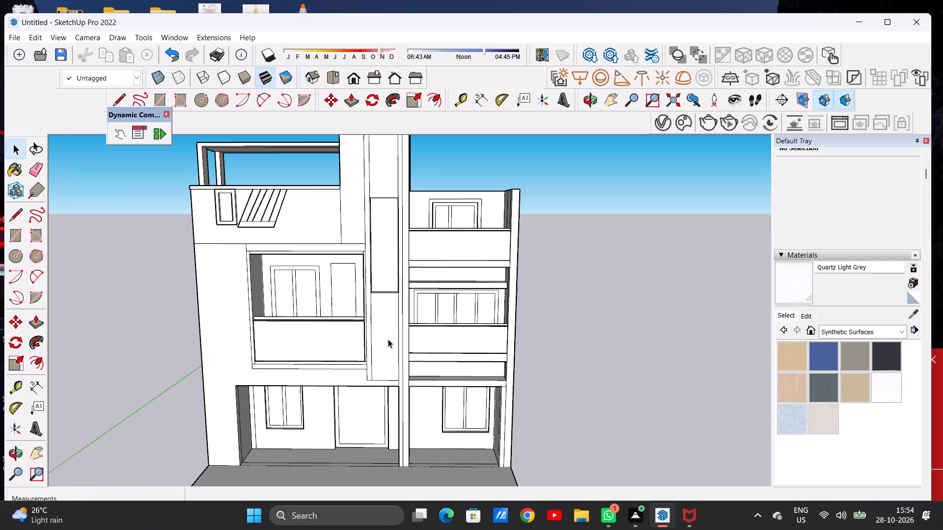
middle_click_drag(387, 338, 355, 342)
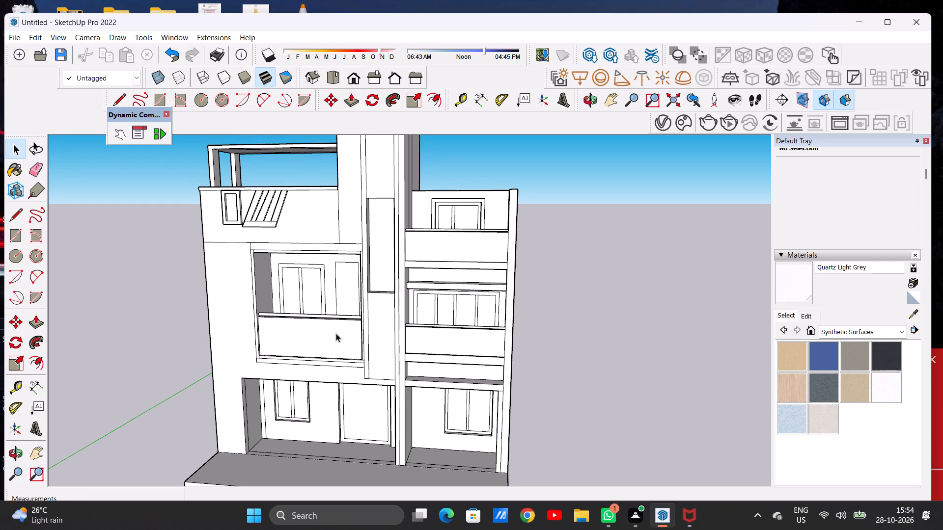
scroll(336, 332, "down", 8)
scroll(364, 294, "up", 5)
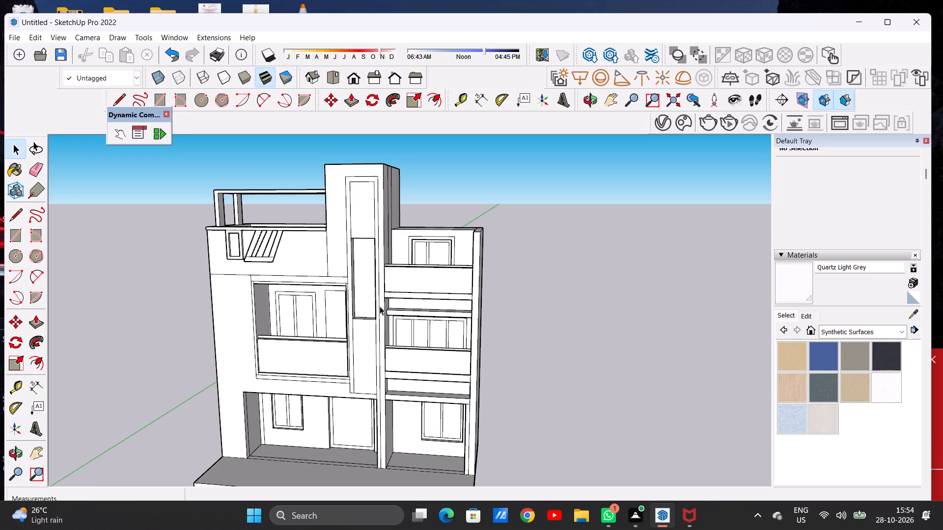
scroll(380, 306, "down", 5)
middle_click_drag(377, 296, 400, 281)
Draw a horizontal line about 8' 4 3/8" long across the tower's inner panel, slightly above the recess's top edge.
scroll(369, 249, "up", 6)
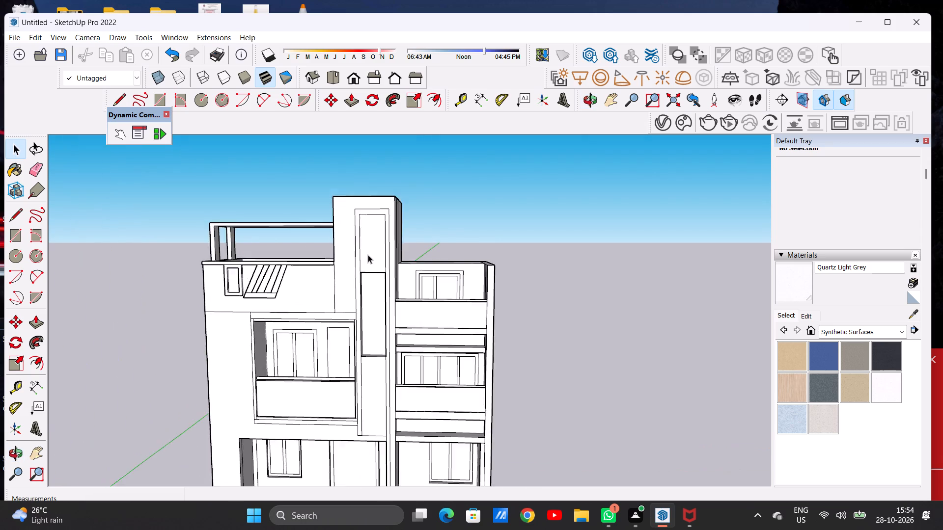
scroll(368, 255, "up", 7)
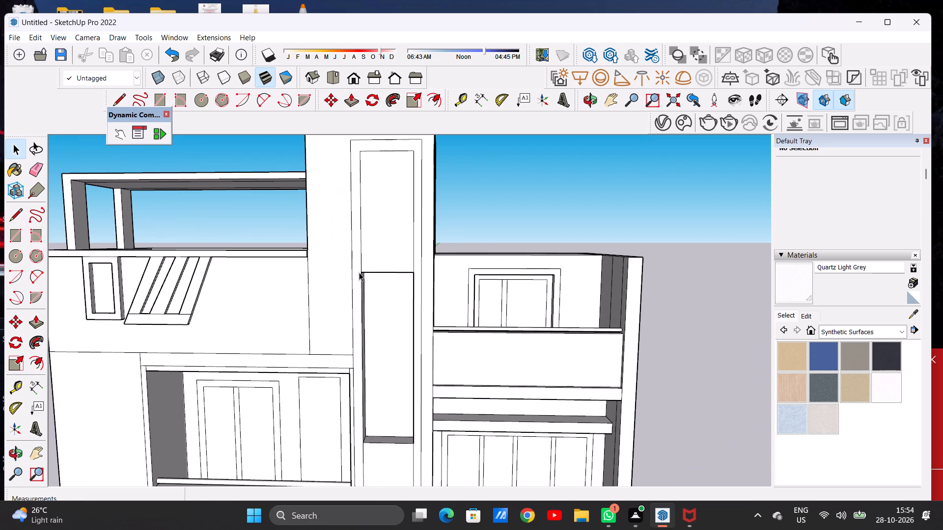
key("l")
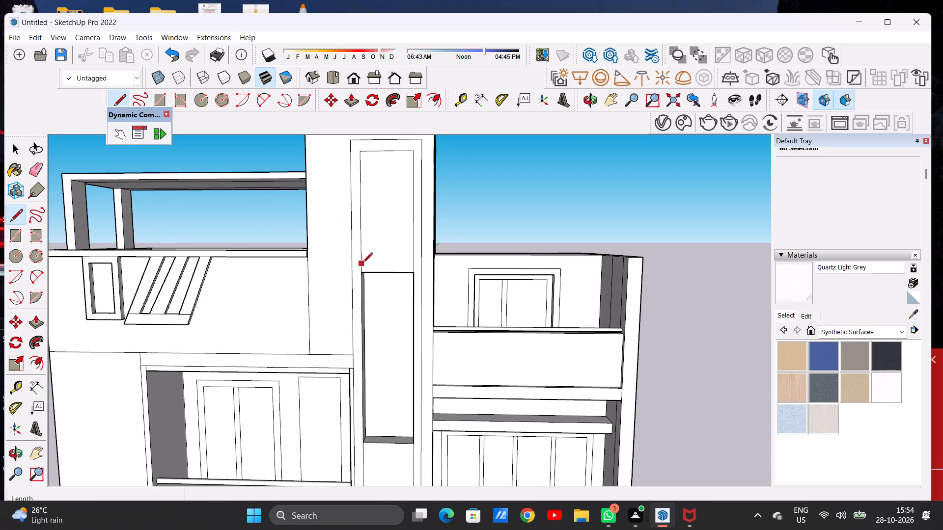
left_click(362, 264)
left_click(413, 264)
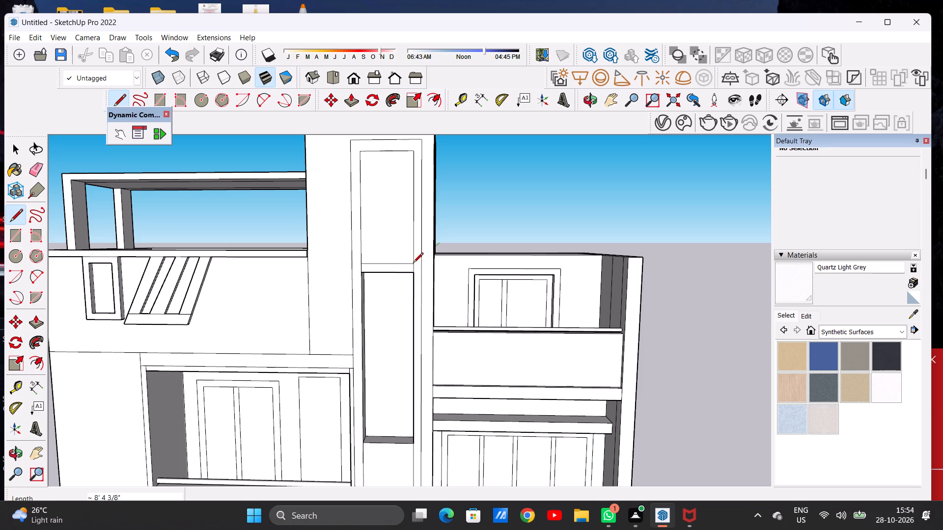
key("space")
Push the uppermost section of the tower's inner panel inward about 3' 3", leaving a thin band above the middle recess.
scroll(388, 293, "down", 4)
scroll(398, 235, "up", 1)
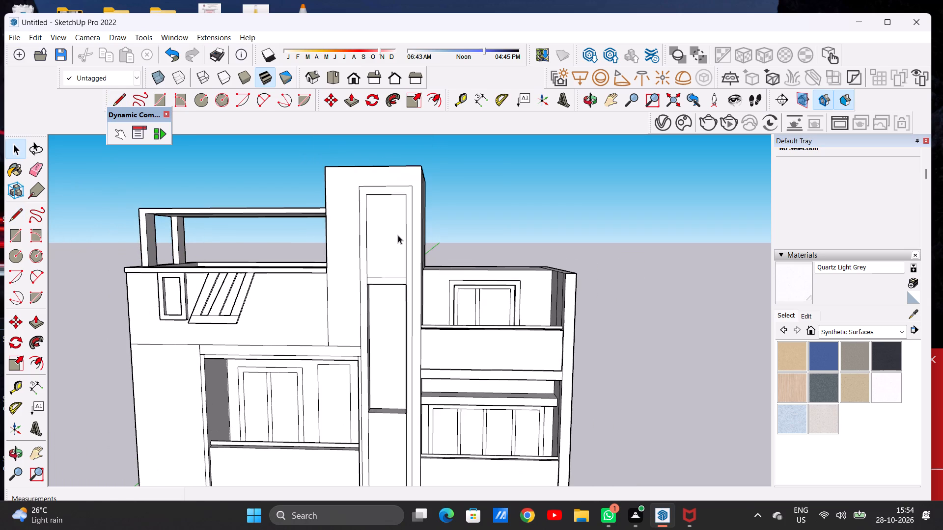
key("p")
left_click(384, 240)
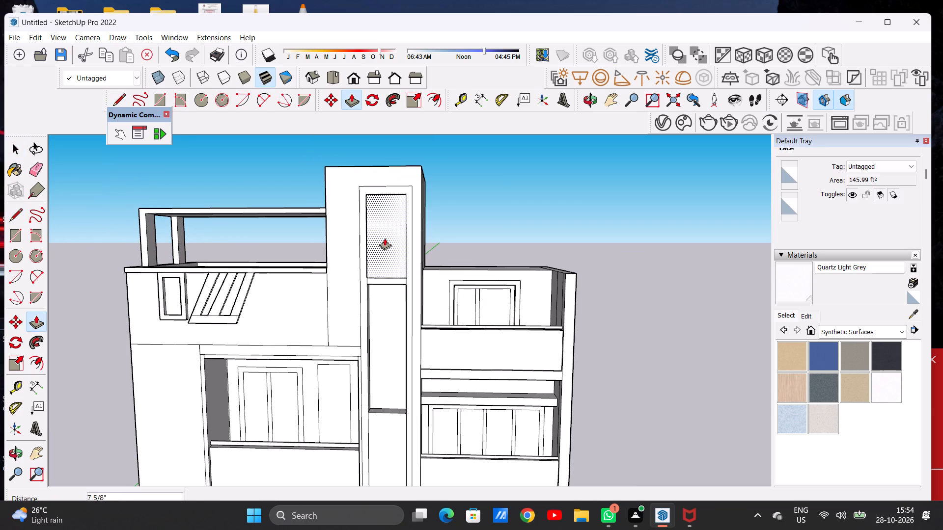
left_click(386, 241)
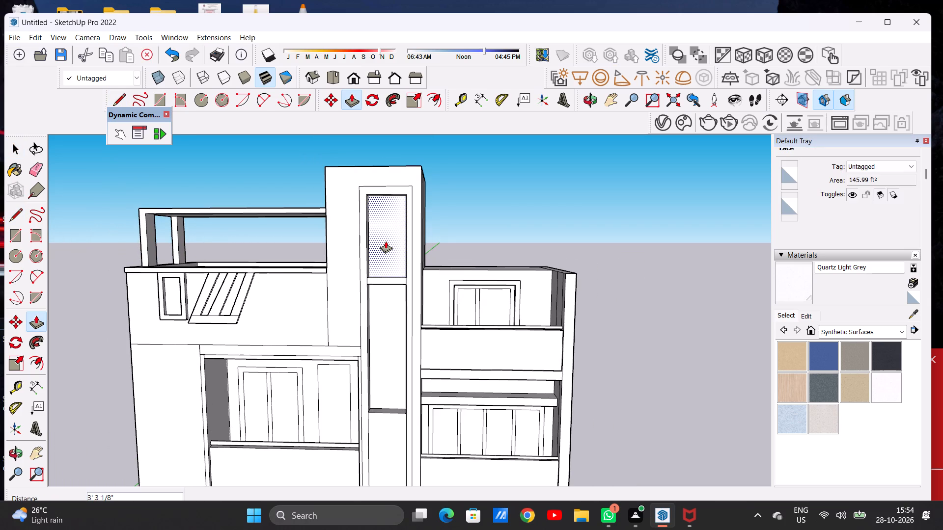
key("space")
Examine the tower's upper recess and dividing band up close and from an angle.
middle_click_drag(380, 228, 386, 211)
scroll(388, 211, "up", 5)
middle_click_drag(386, 220, 326, 233)
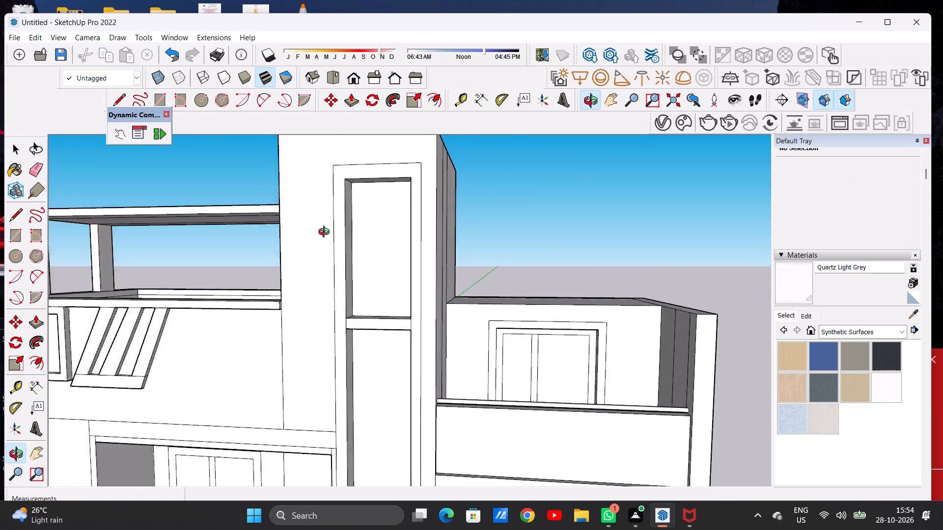
middle_click_drag(326, 233, 376, 238)
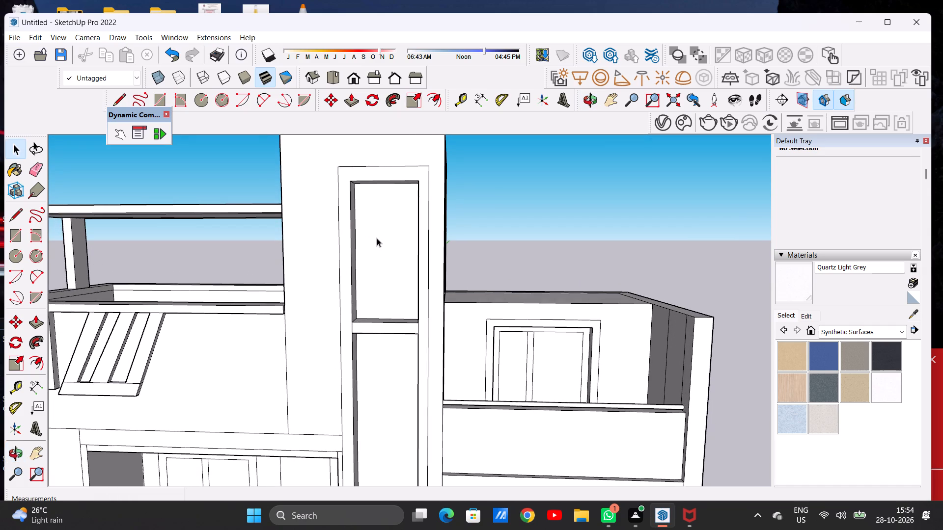
scroll(380, 236, "up", 2)
scroll(380, 236, "down", 1)
scroll(380, 236, "up", 3)
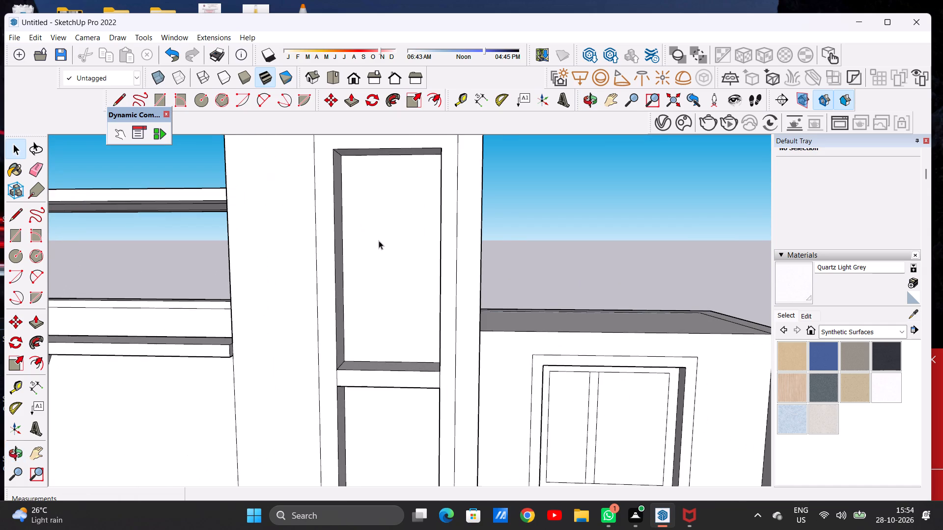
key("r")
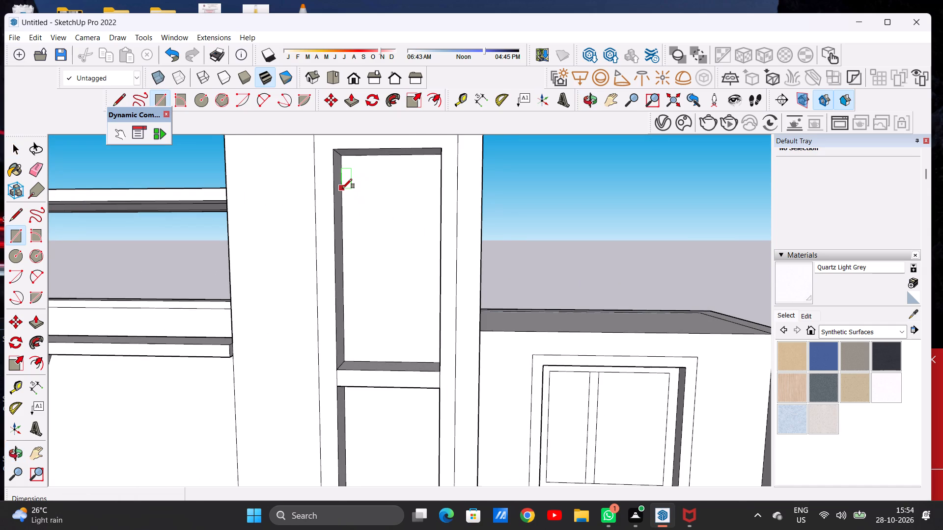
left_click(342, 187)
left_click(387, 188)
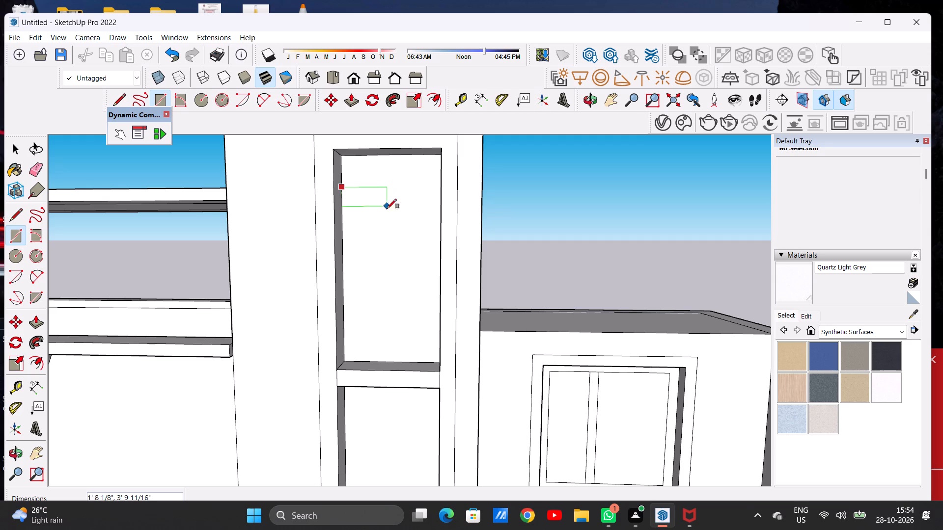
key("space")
Draw a rectangle about 5' 3 1/4" wide and 12' 1" tall on the upper recess's back face, in its lower-left corner.
type("R")
left_click(344, 221)
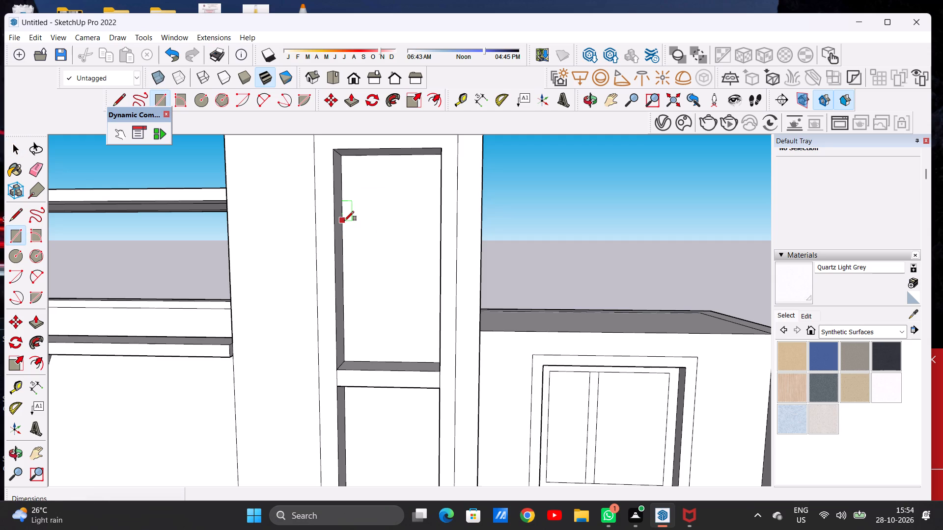
left_click(393, 220)
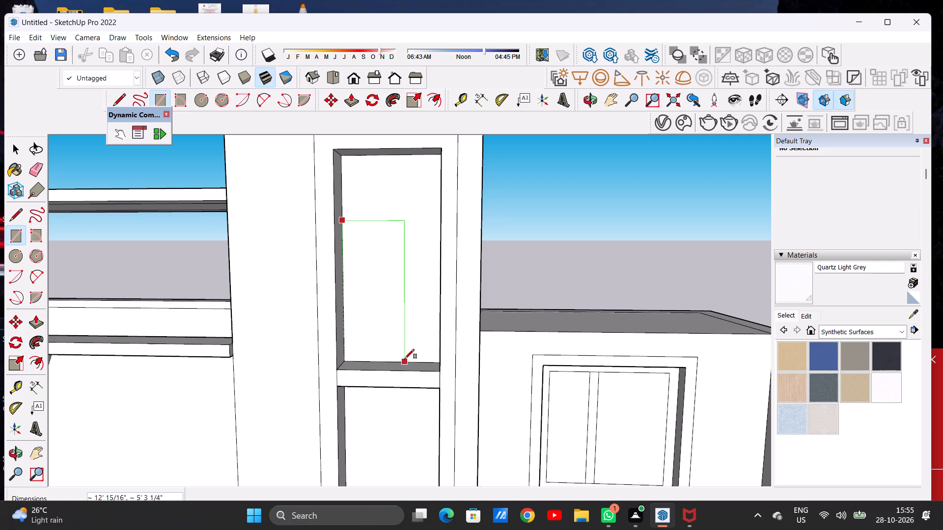
left_click(405, 359)
key("space")
Make the rectangle in the upper recess taller by moving its top edge straight up.
middle_click_drag(371, 347, 378, 328)
scroll(359, 333, "down", 4)
scroll(387, 267, "up", 2)
scroll(387, 267, "down", 1)
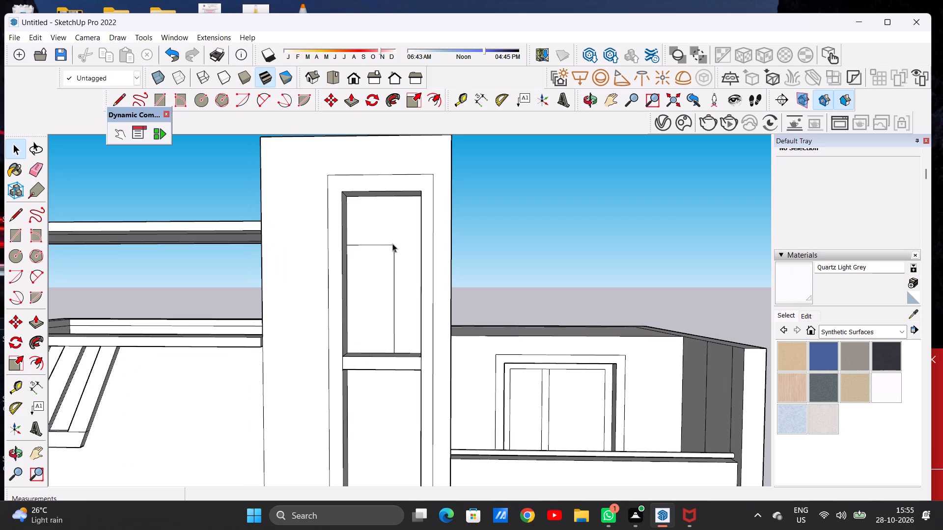
scroll(392, 243, "up", 3)
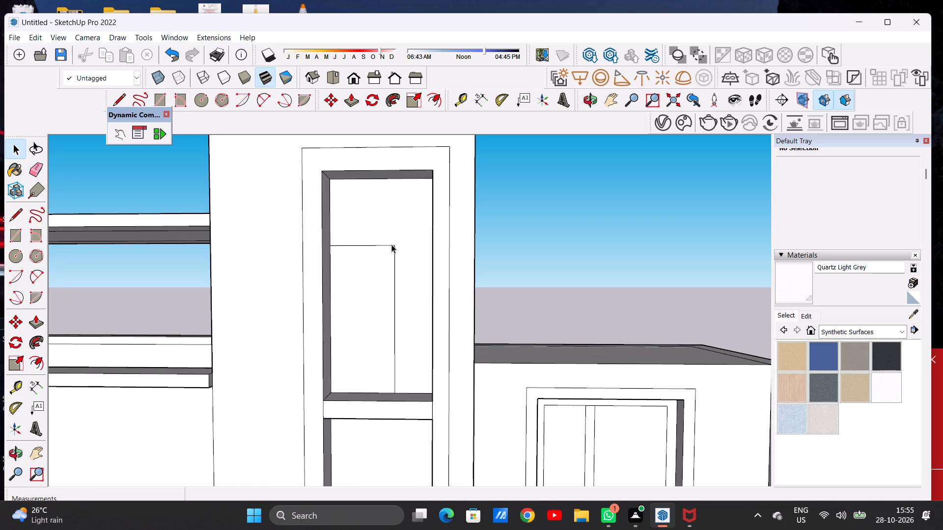
left_click(391, 244)
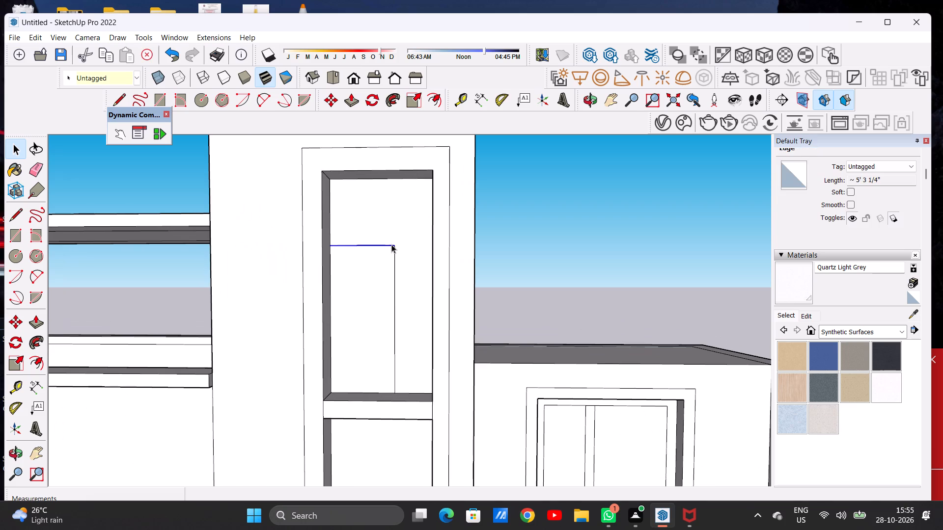
key("m")
left_click(395, 245)
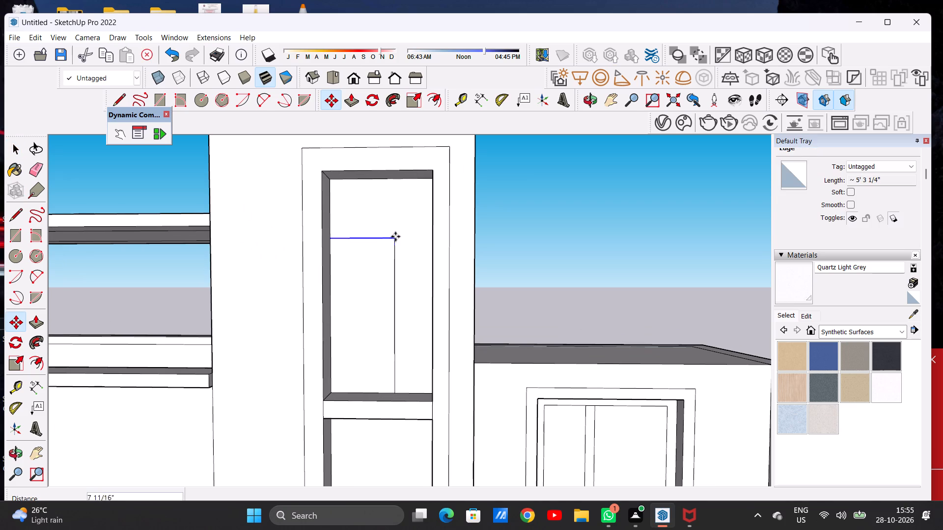
left_click(394, 230)
key("space")
left_click(520, 203)
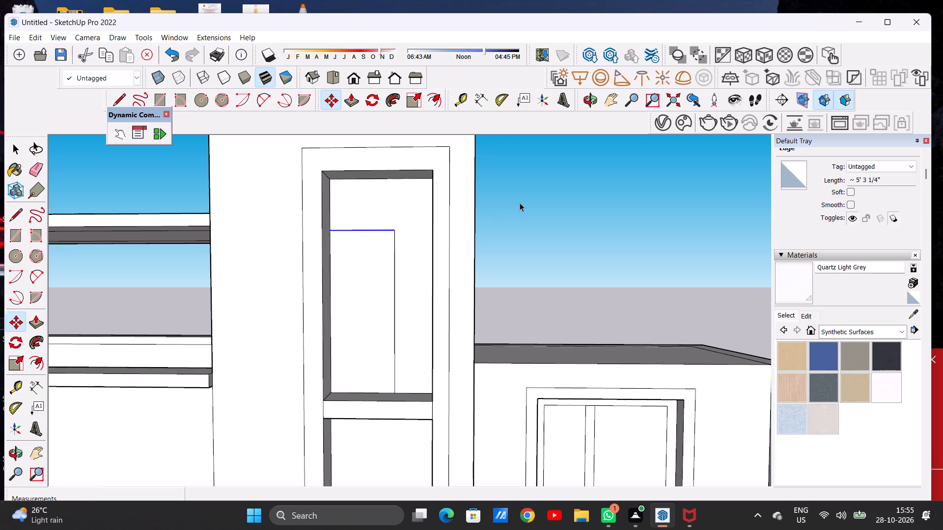
Offset the outline of the upper recess's rectangle inward by about 8" to form a border.
key("o")
key("f")
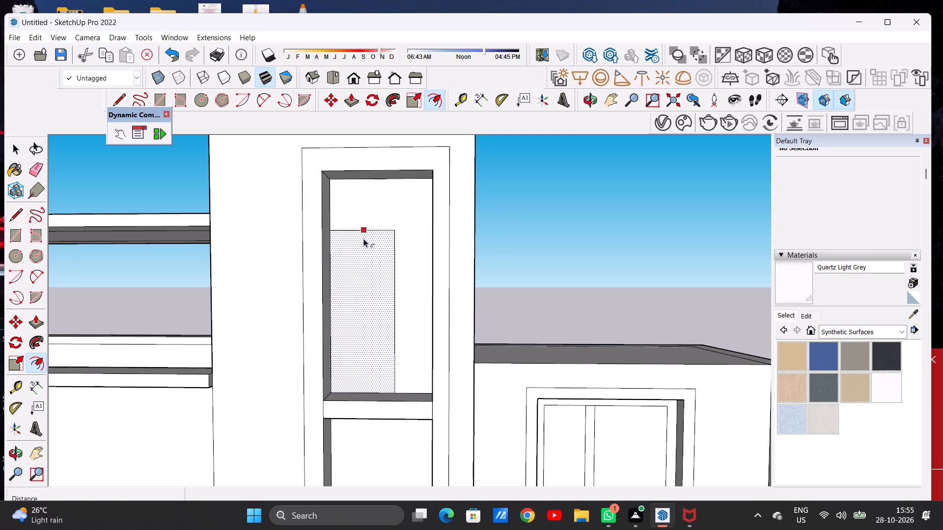
left_click(363, 238)
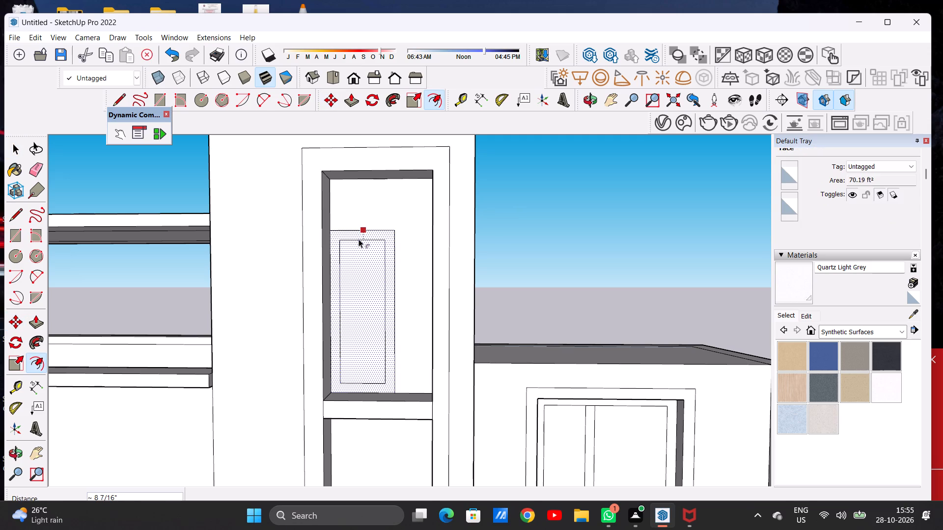
left_click(359, 239)
key("space")
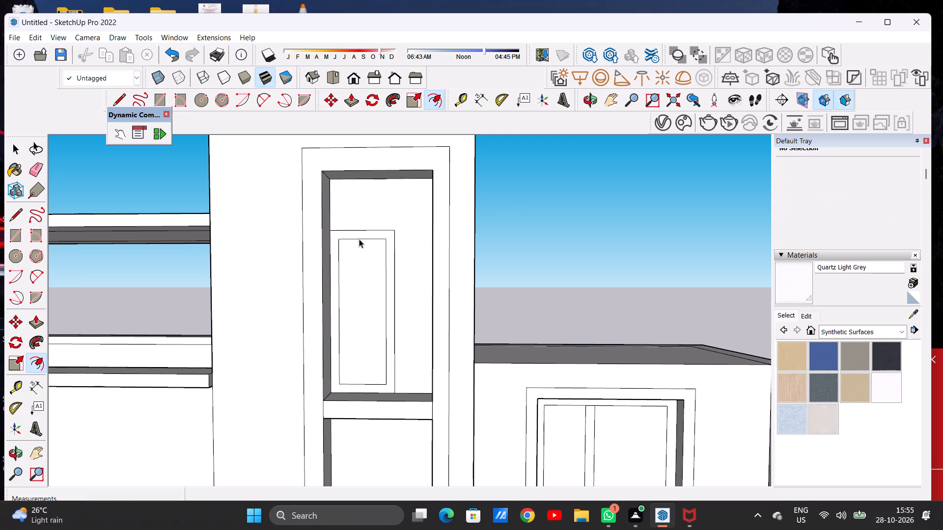
Push/Pull the border around the upper recess's rectangle outward from the back face to form a raised frame.
scroll(369, 222, "down", 12)
scroll(377, 254, "up", 2)
scroll(377, 254, "down", 1)
scroll(377, 254, "up", 11)
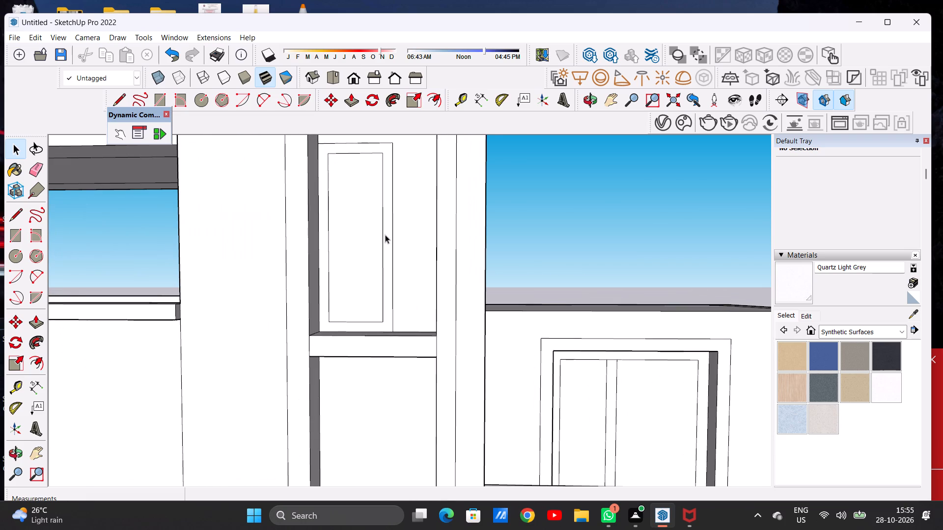
scroll(385, 235, "down", 3)
middle_click_drag(387, 242, 337, 264)
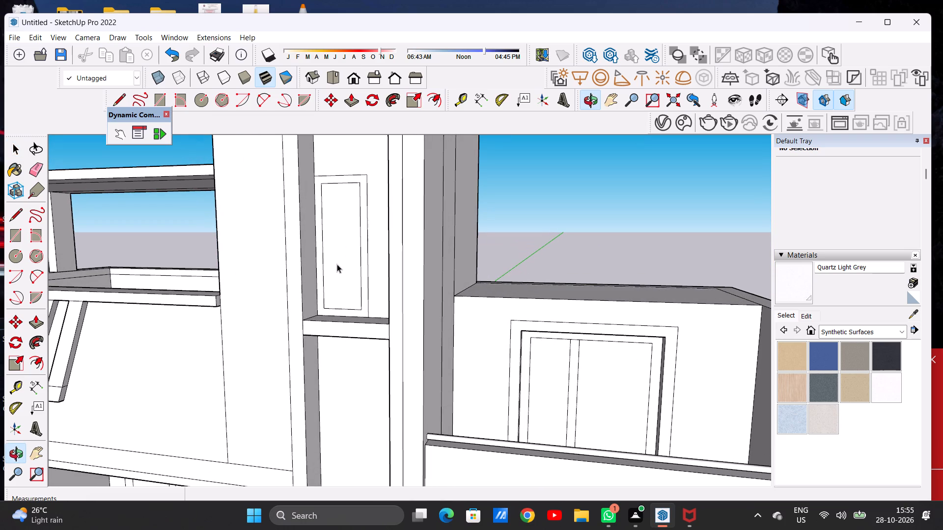
key("p")
scroll(369, 184, "up", 4)
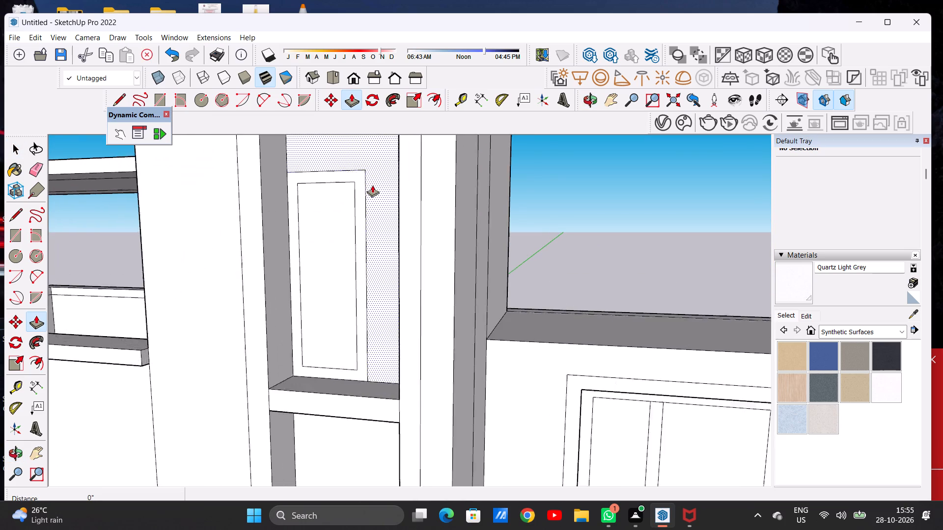
scroll(372, 185, "up", 2)
left_click(358, 173)
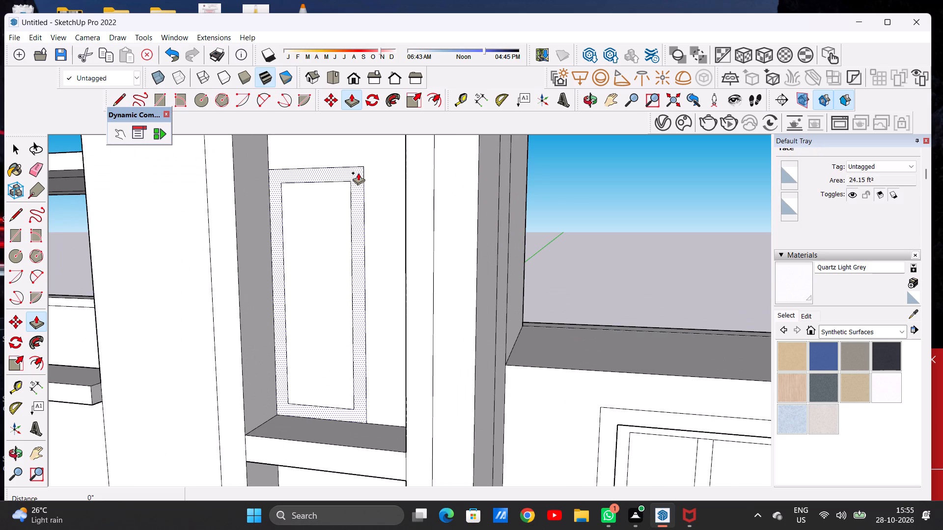
left_click(351, 181)
key("space")
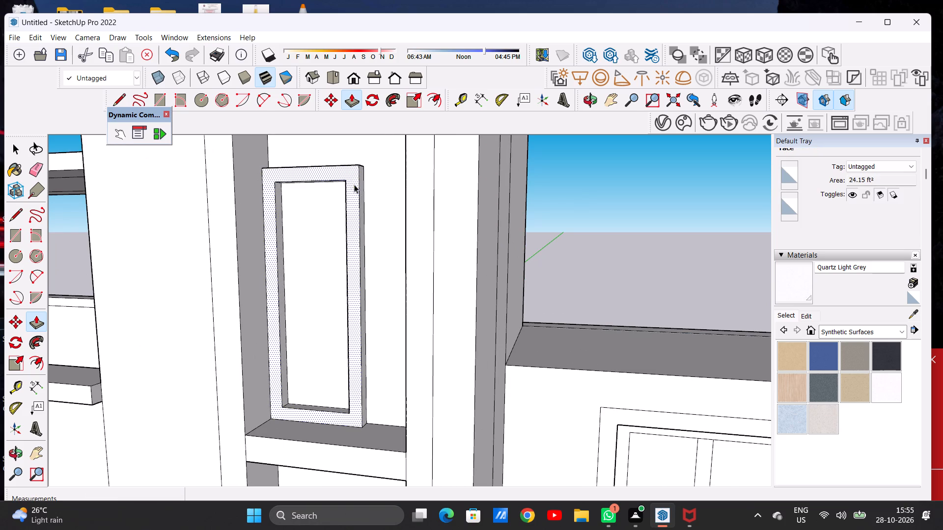
Draw a horizontal line about 8' 4 3/8" long across the tower's lower panel, just below the bottom edge of the recess above.
middle_click_drag(357, 205, 398, 191)
scroll(397, 218, "down", 7)
scroll(397, 195, "up", 1)
scroll(397, 195, "down", 9)
scroll(385, 246, "up", 4)
scroll(385, 250, "down", 1)
scroll(385, 250, "up", 3)
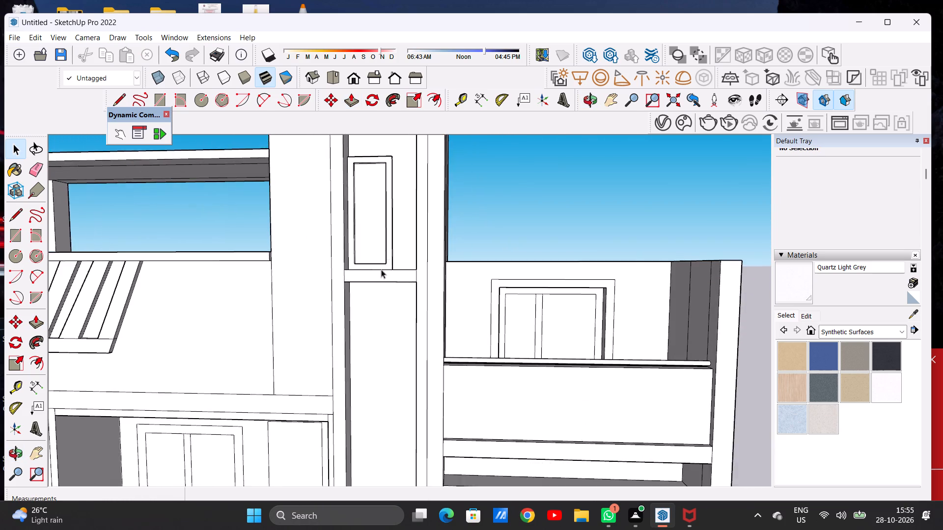
scroll(381, 269, "up", 4)
scroll(389, 243, "down", 9)
scroll(391, 226, "up", 1)
scroll(391, 225, "down", 15)
scroll(388, 286, "up", 13)
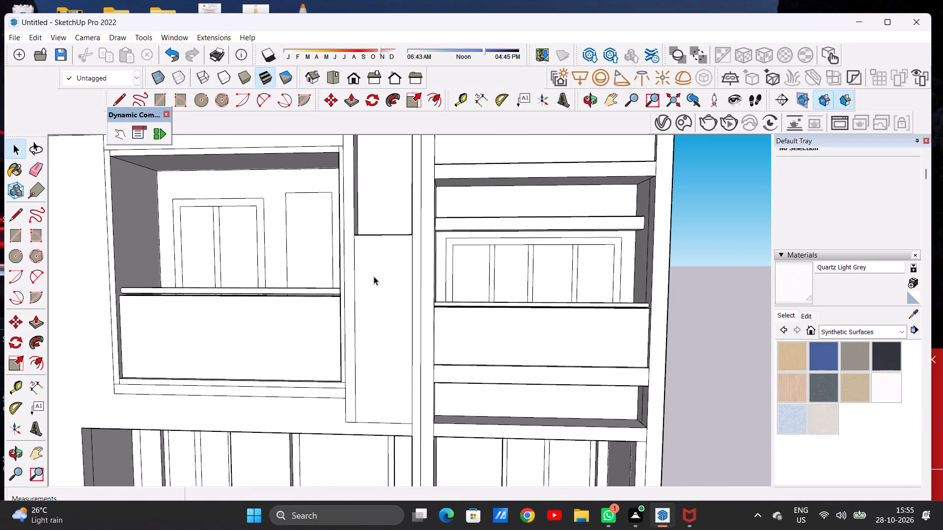
key("l")
scroll(371, 270, "up", 4)
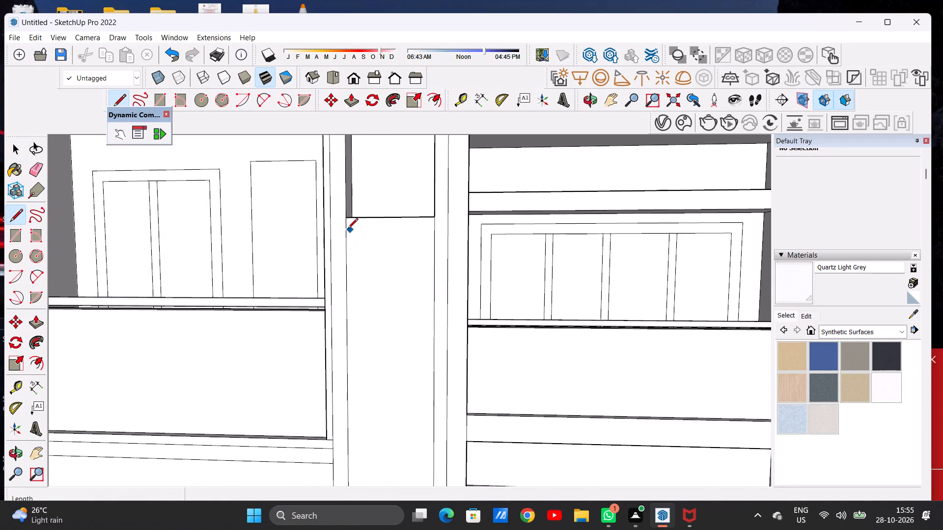
left_click(347, 228)
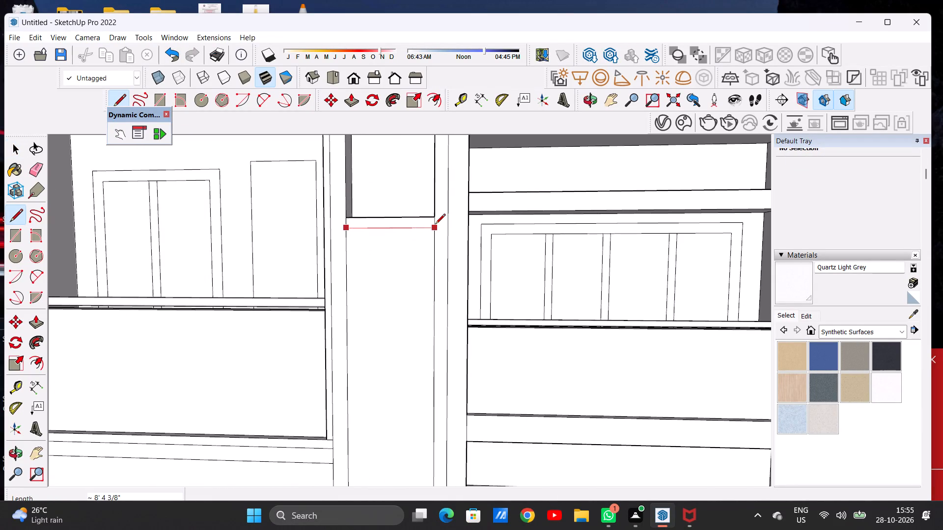
left_click(435, 225)
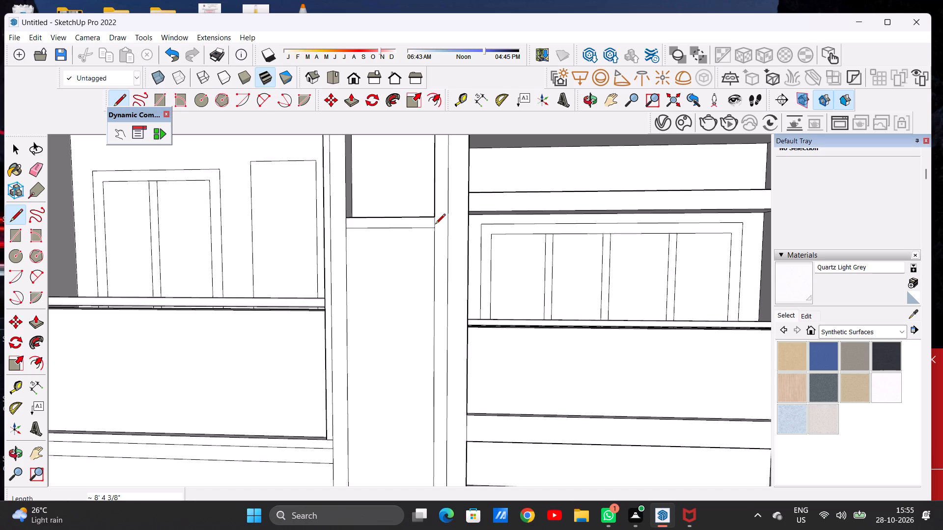
key("space")
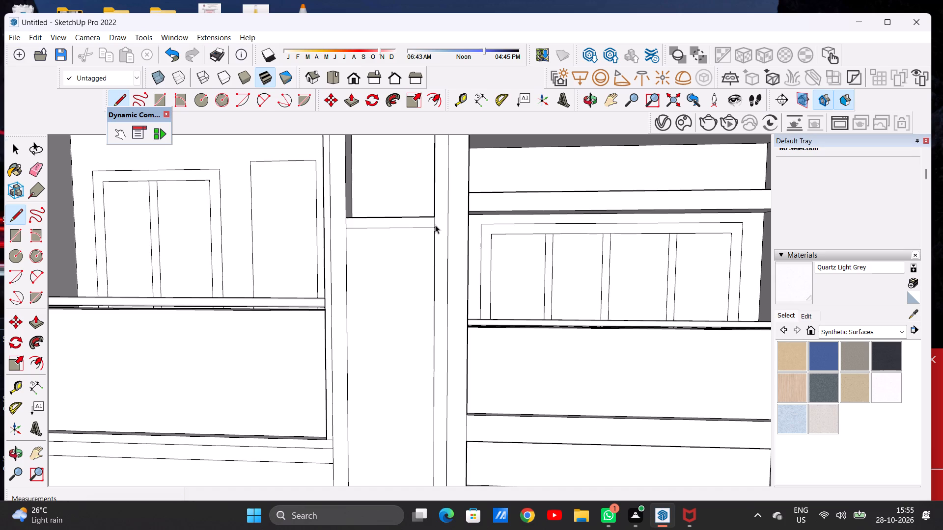
Push the tower's lower panel face inward by about 3' 3/8", leaving a thin dividing band above it.
key("p")
left_click(384, 311)
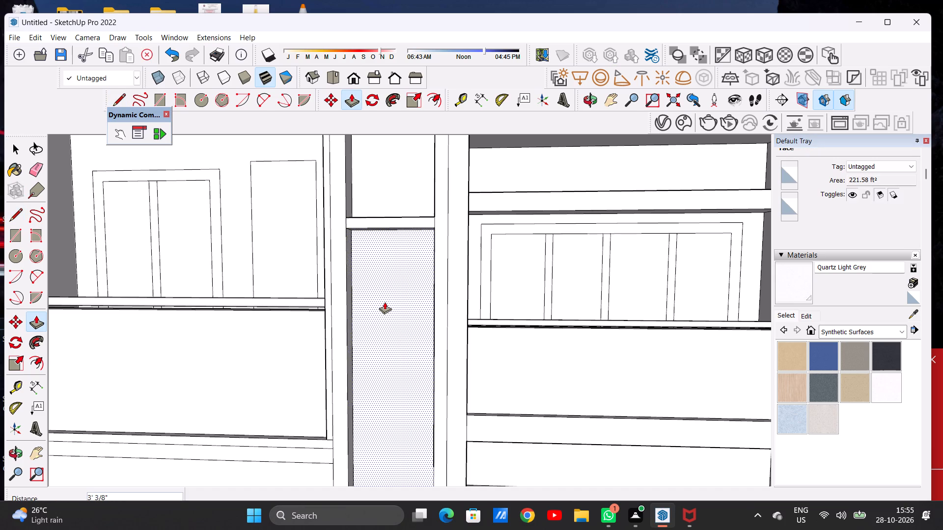
left_click(384, 303)
key("space")
Examine the tower's recesses and dividing bands up close, from the side and within the whole front facade.
middle_click_drag(365, 298, 274, 286)
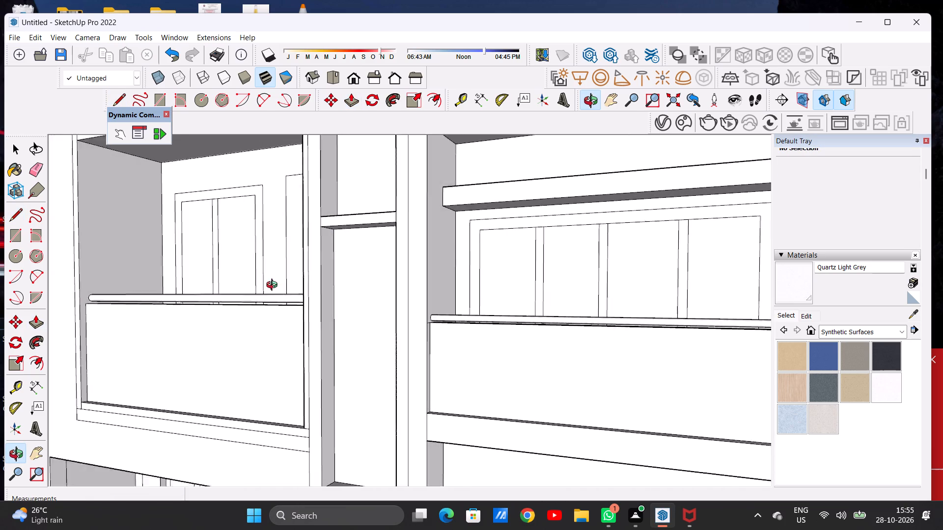
middle_click_drag(274, 286, 355, 295)
scroll(355, 295, "up", 1)
scroll(355, 295, "down", 9)
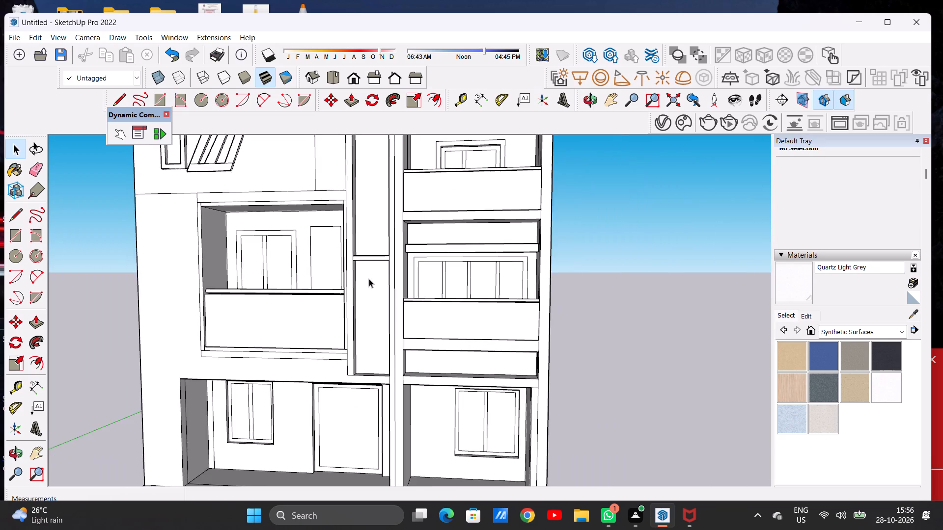
scroll(369, 279, "down", 6)
scroll(371, 253, "up", 6)
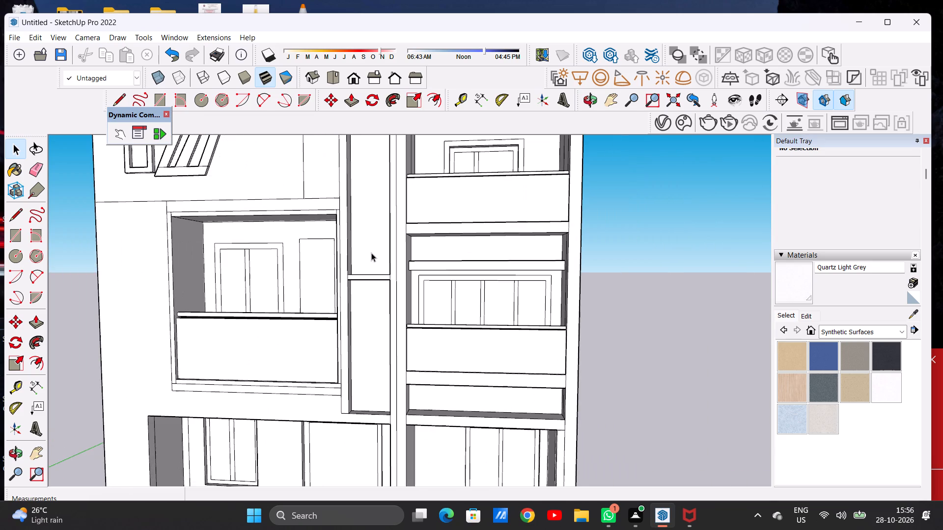
scroll(370, 276, "down", 14)
scroll(366, 246, "up", 4)
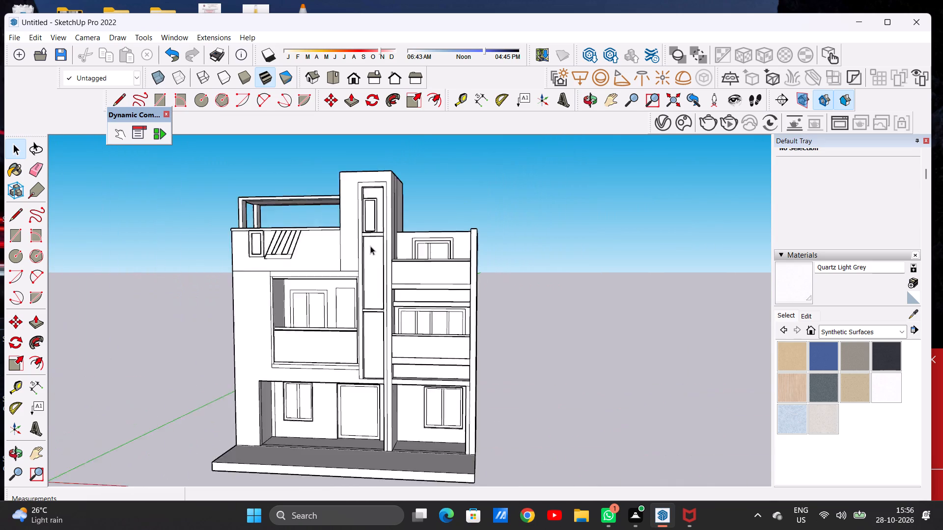
scroll(370, 246, "up", 8)
scroll(363, 276, "down", 2)
scroll(362, 275, "up", 1)
scroll(362, 274, "down", 6)
scroll(361, 266, "up", 1)
scroll(361, 265, "down", 11)
middle_click(388, 264)
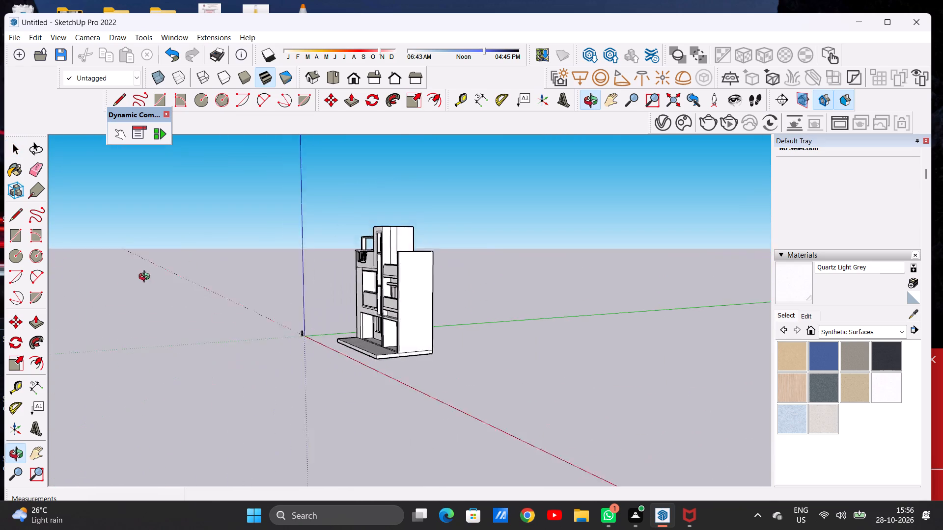
scroll(360, 247, "up", 8)
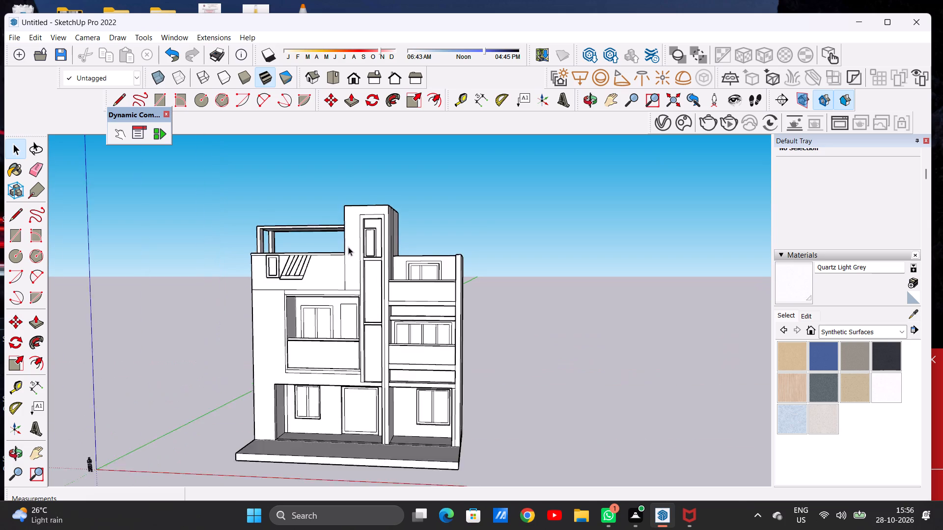
scroll(348, 247, "up", 15)
middle_click_drag(463, 240, 267, 274)
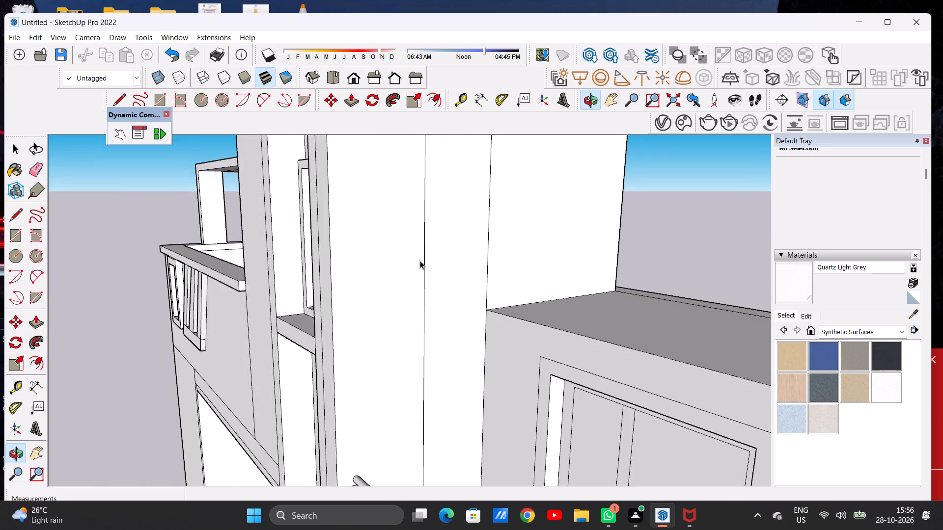
scroll(421, 260, "down", 17)
scroll(455, 263, "up", 2)
scroll(455, 263, "down", 2)
middle_click_drag(381, 272, 579, 240)
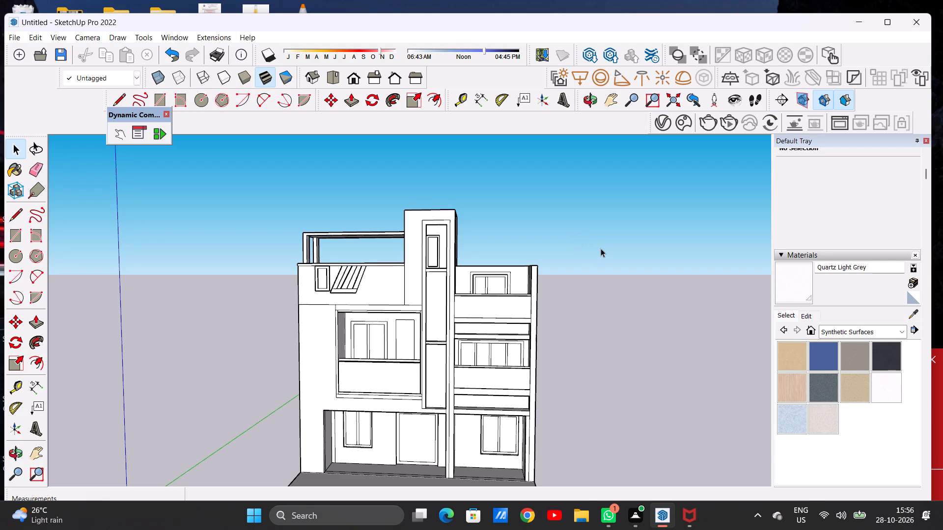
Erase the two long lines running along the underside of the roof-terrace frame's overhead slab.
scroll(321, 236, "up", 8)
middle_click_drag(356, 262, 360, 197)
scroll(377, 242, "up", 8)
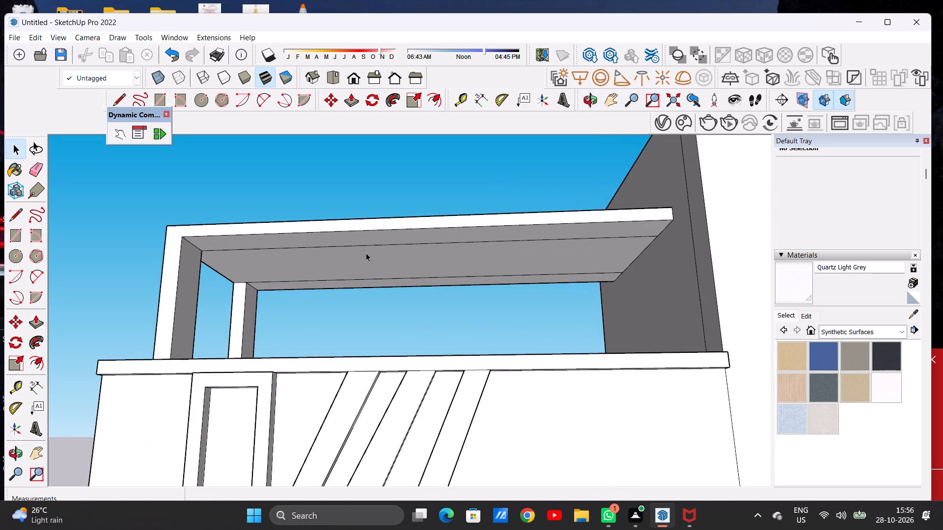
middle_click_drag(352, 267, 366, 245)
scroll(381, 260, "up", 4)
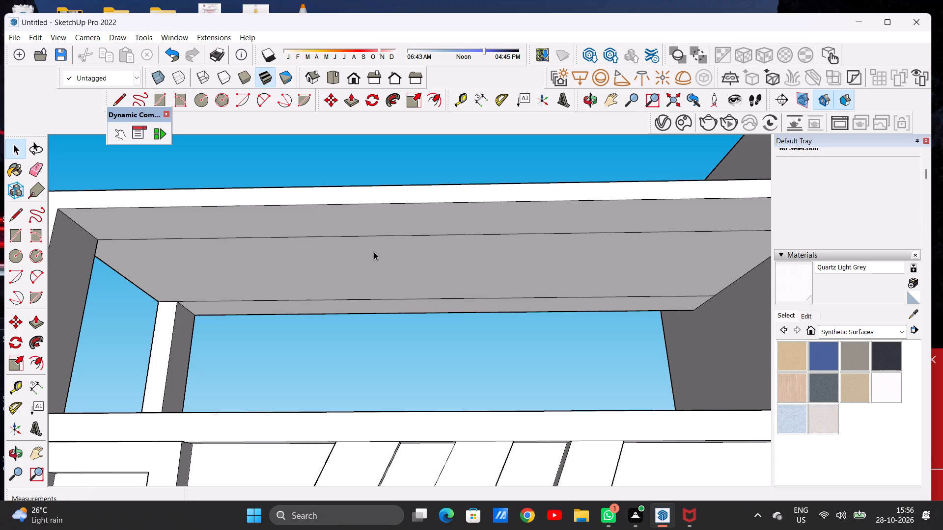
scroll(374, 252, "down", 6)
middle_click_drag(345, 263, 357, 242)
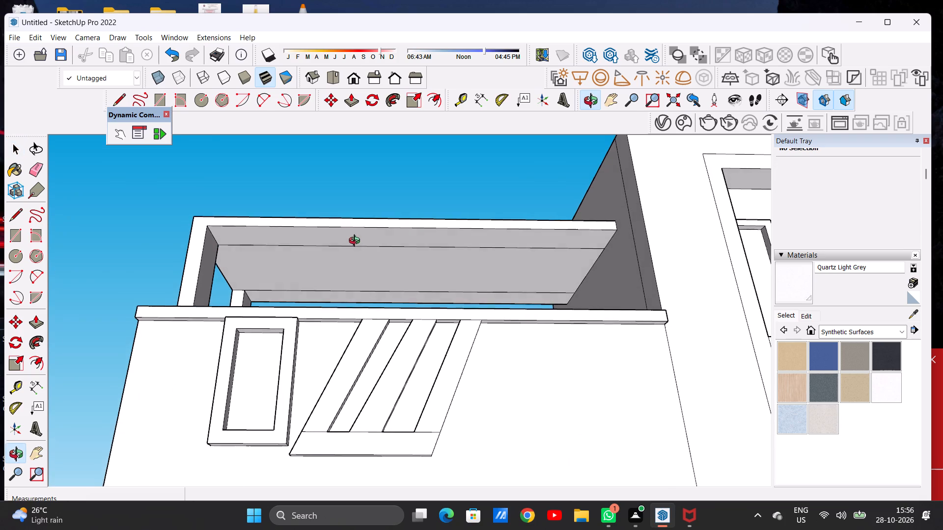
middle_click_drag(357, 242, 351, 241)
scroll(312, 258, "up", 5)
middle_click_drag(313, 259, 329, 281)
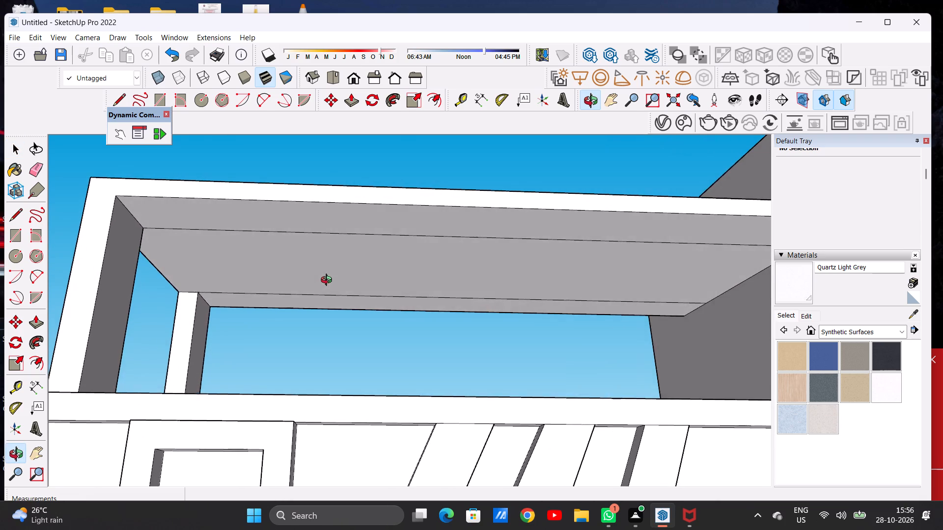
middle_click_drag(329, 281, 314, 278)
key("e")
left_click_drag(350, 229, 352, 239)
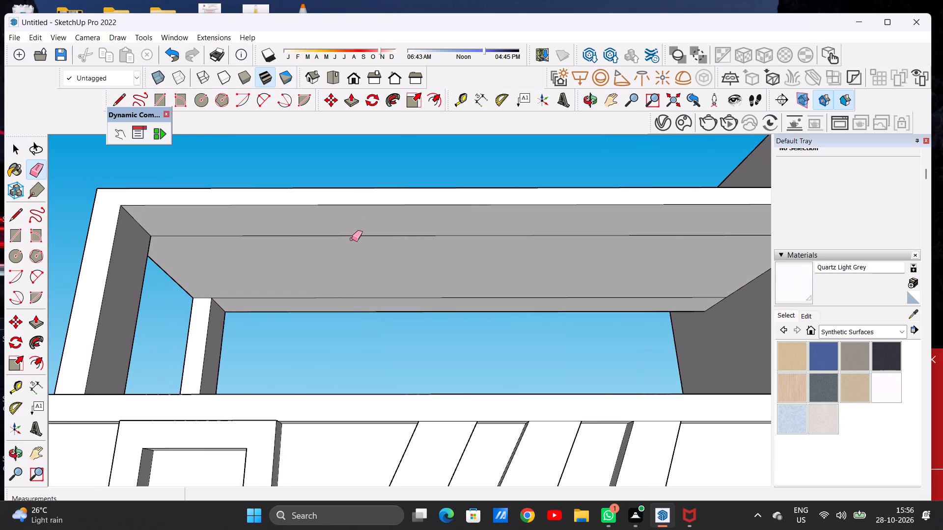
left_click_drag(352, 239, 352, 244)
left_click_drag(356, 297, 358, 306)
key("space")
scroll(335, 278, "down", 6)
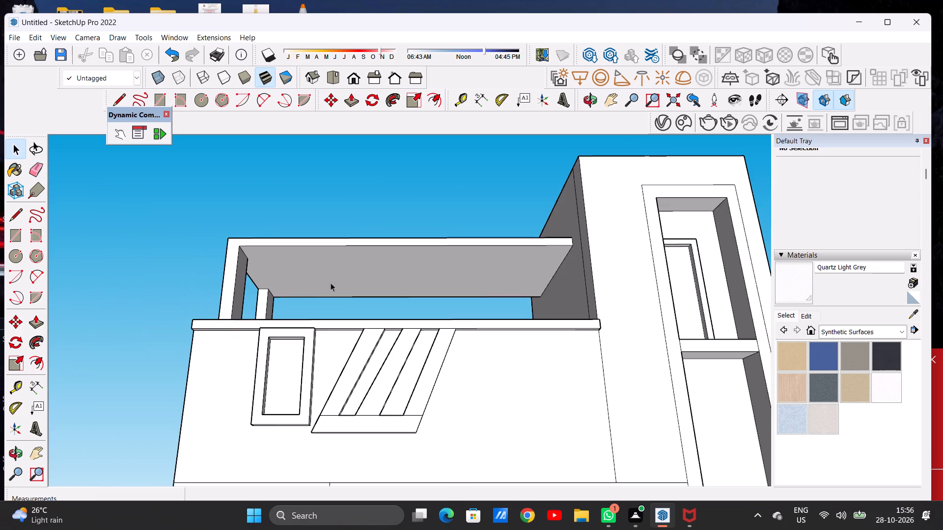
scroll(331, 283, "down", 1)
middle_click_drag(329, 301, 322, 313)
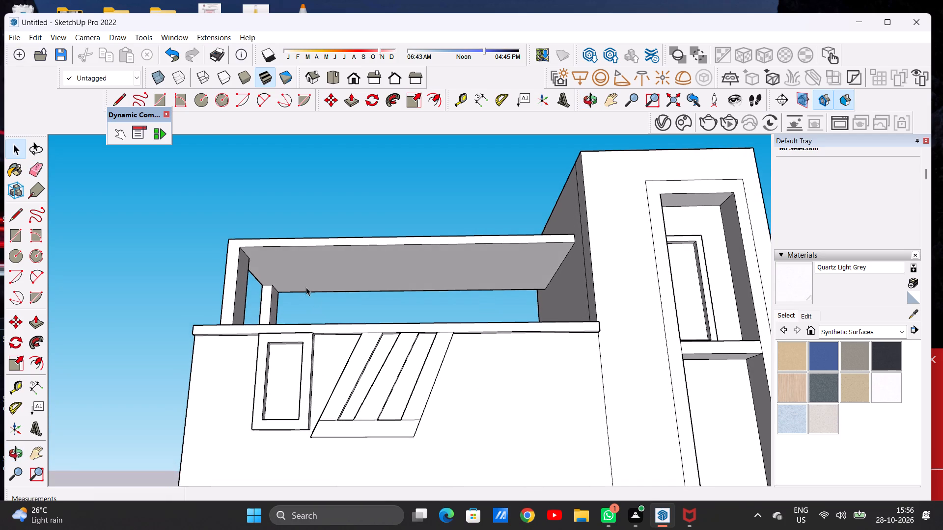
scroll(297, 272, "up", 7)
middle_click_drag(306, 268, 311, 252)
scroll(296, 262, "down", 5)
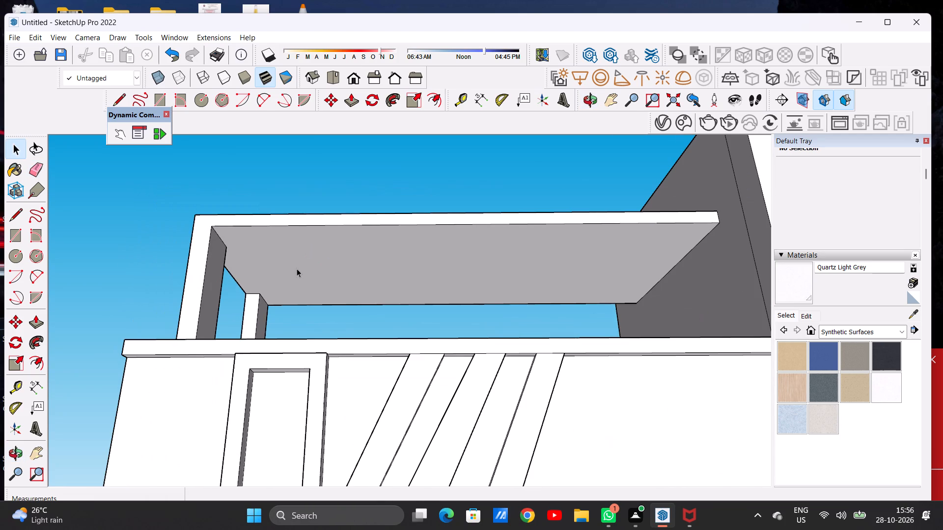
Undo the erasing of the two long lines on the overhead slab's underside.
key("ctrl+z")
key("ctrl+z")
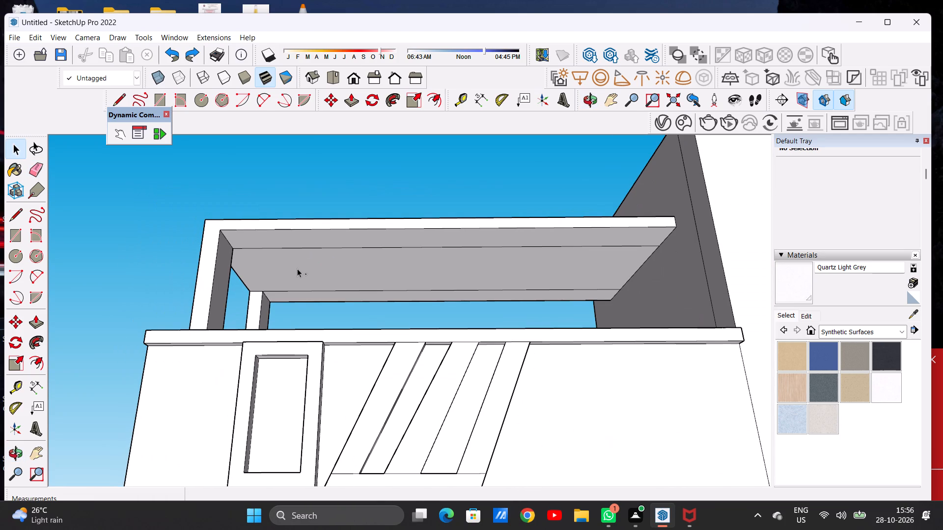
Draw two slanted parallel lines, each about 11' 3 3/8" long, between the long lines on the slab's underside, near its post end.
key("r")
scroll(286, 271, "up", 6)
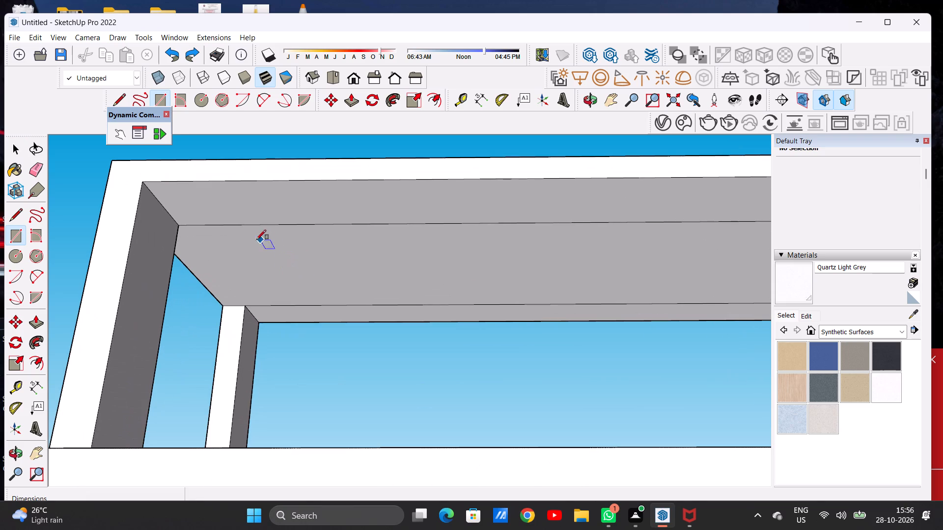
key("space")
type("L")
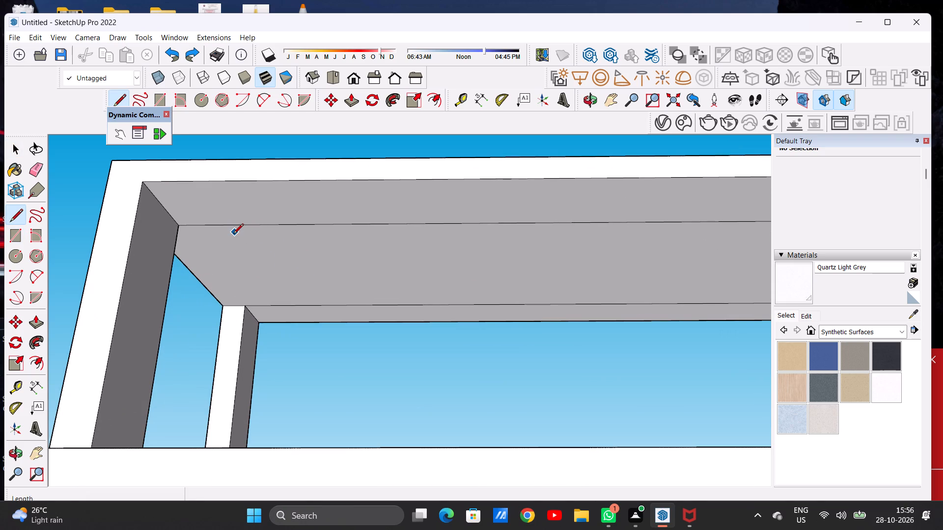
left_click(237, 226)
left_click(289, 305)
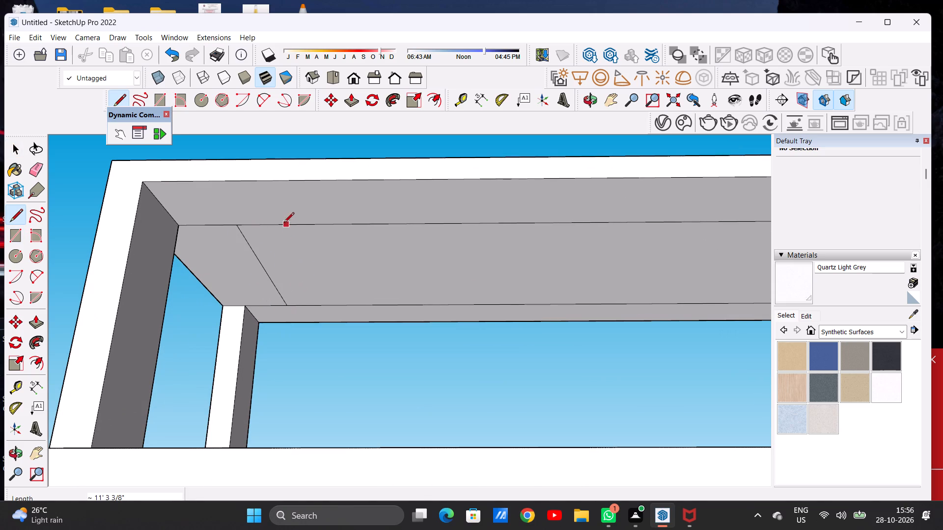
left_click(277, 227)
left_click(316, 306)
key("space")
scroll(323, 228, "down", 6)
middle_click_drag(307, 249, 419, 296)
middle_click_drag(288, 248, 258, 283)
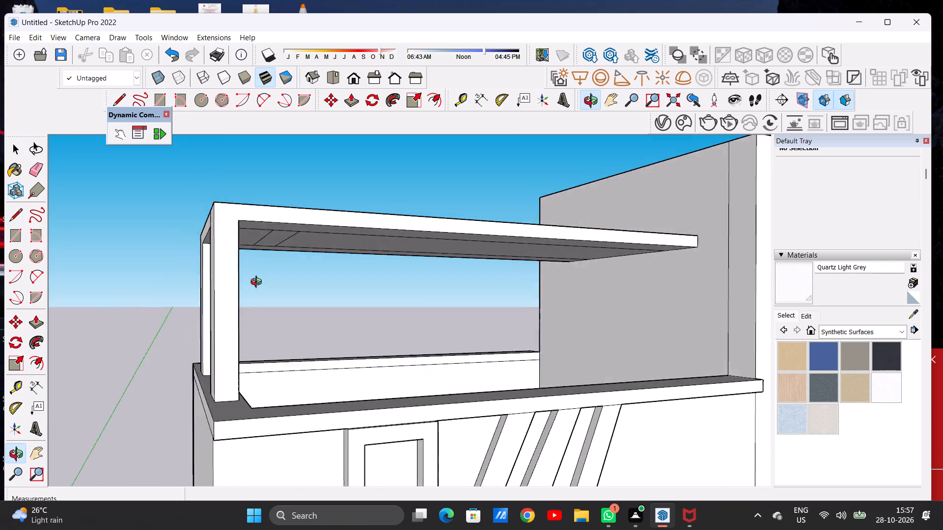
Erase the long line segments beyond the two slanted lines on the slab's underside, leaving a single closed panel outline.
middle_click_drag(258, 283, 230, 240)
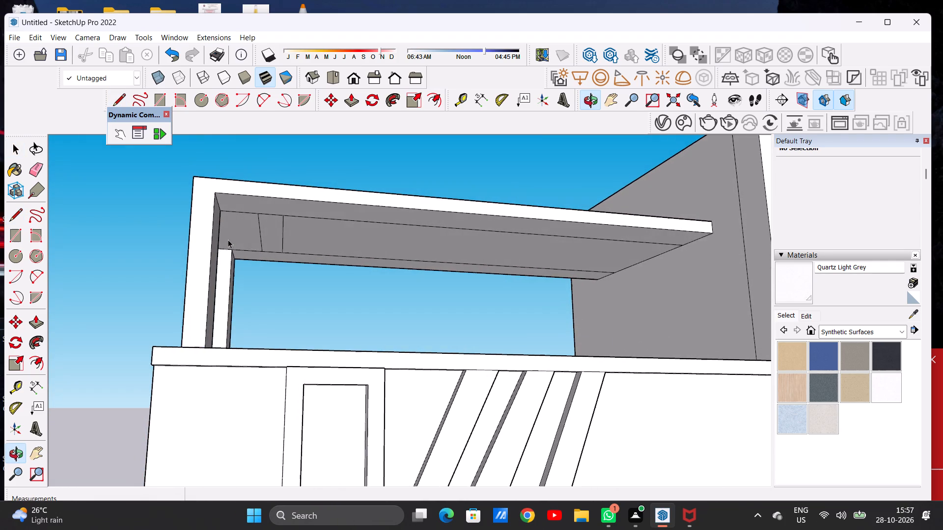
scroll(316, 250, "down", 5)
middle_click_drag(324, 252, 299, 217)
scroll(314, 242, "up", 7)
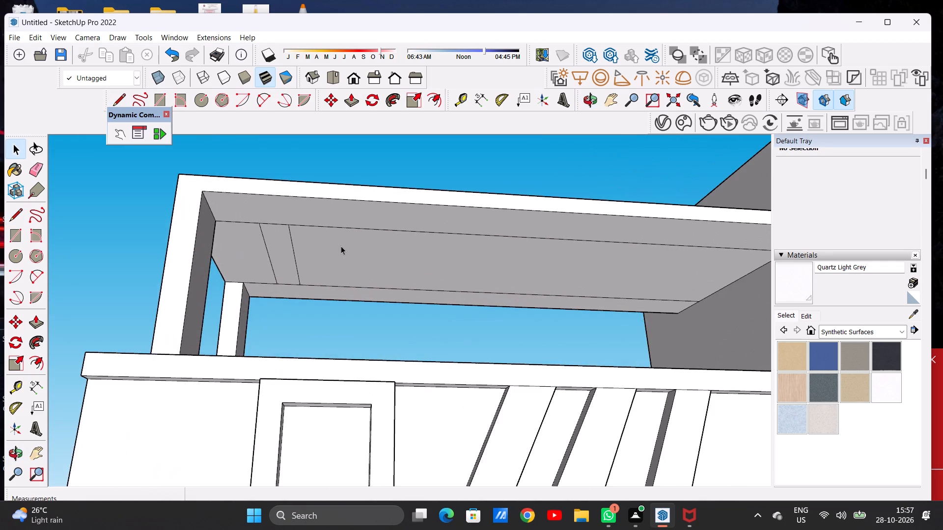
scroll(342, 243, "up", 2)
key("e")
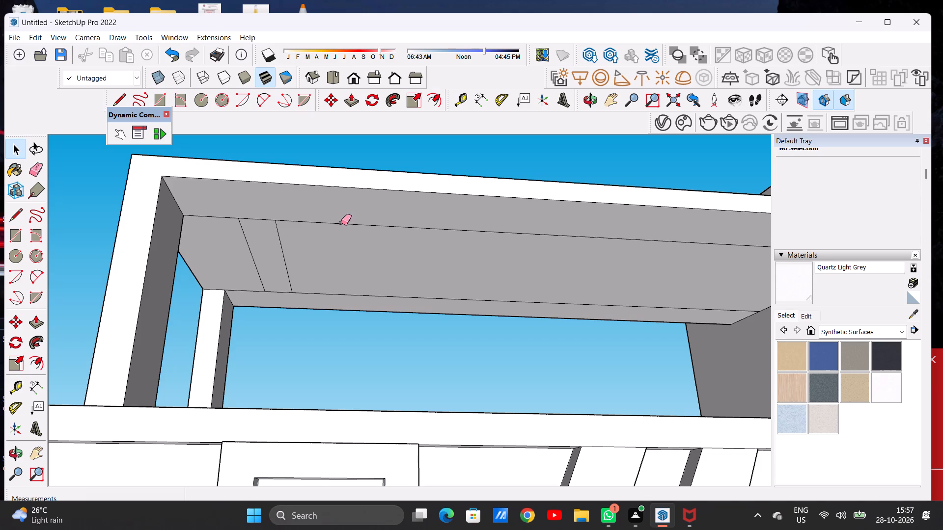
left_click(341, 223)
left_click_drag(213, 213, 216, 217)
left_click_drag(241, 289, 243, 291)
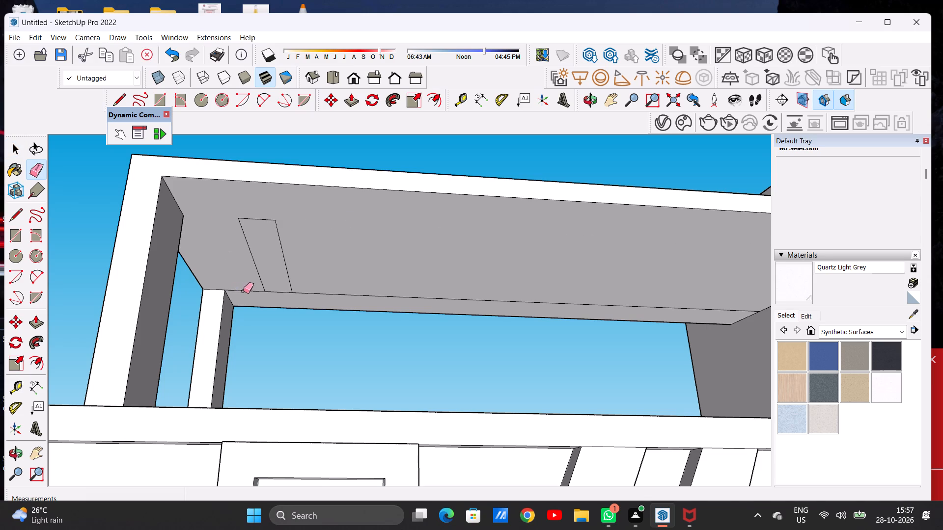
left_click_drag(243, 291, 245, 295)
left_click_drag(318, 292, 320, 297)
scroll(264, 299, "down", 7)
key("space")
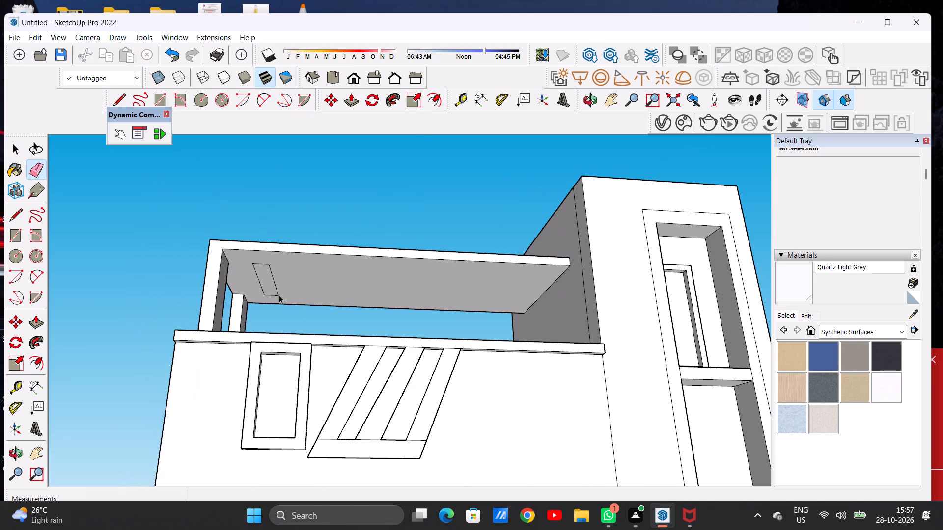
Copy the closed panel about 2' 10 5/16" along the slab's underside and repeat it as an array of 6 copies.
middle_click_drag(313, 282, 493, 323)
middle_click_drag(264, 298, 351, 316)
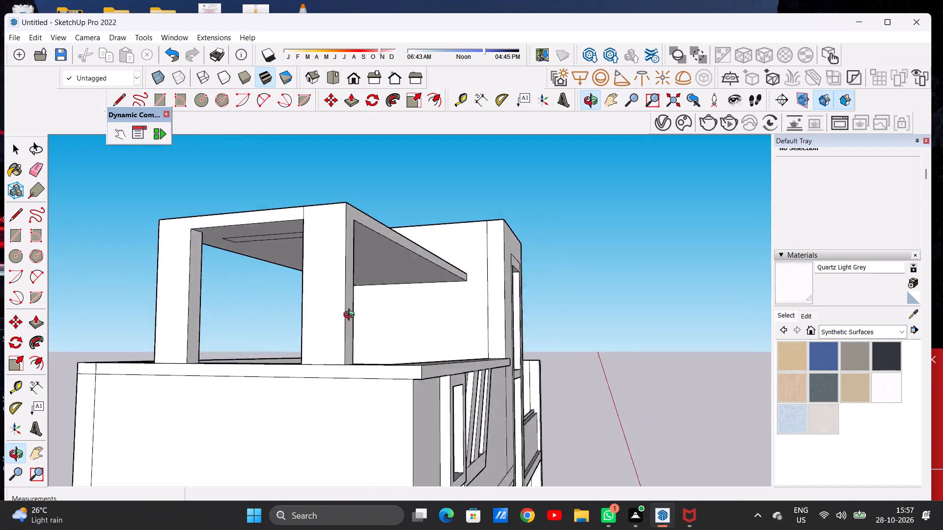
middle_click_drag(351, 316, 116, 291)
middle_click_drag(280, 292, 273, 288)
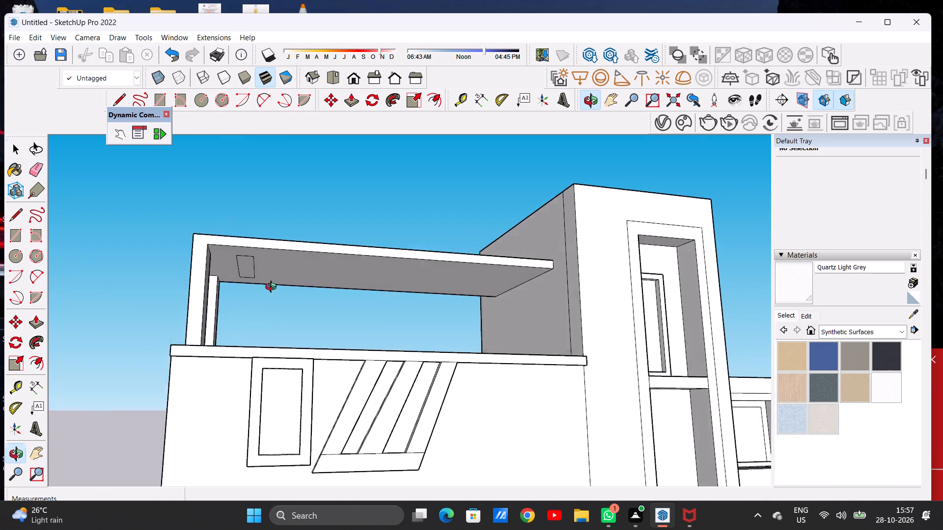
middle_click_drag(273, 288, 230, 268)
scroll(252, 274, "up", 6)
double_click(259, 280)
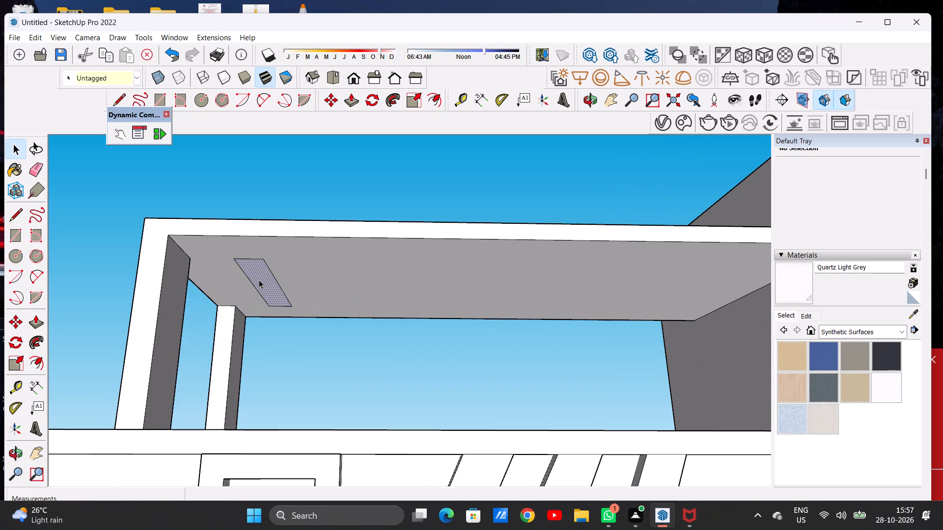
key("space")
key("m")
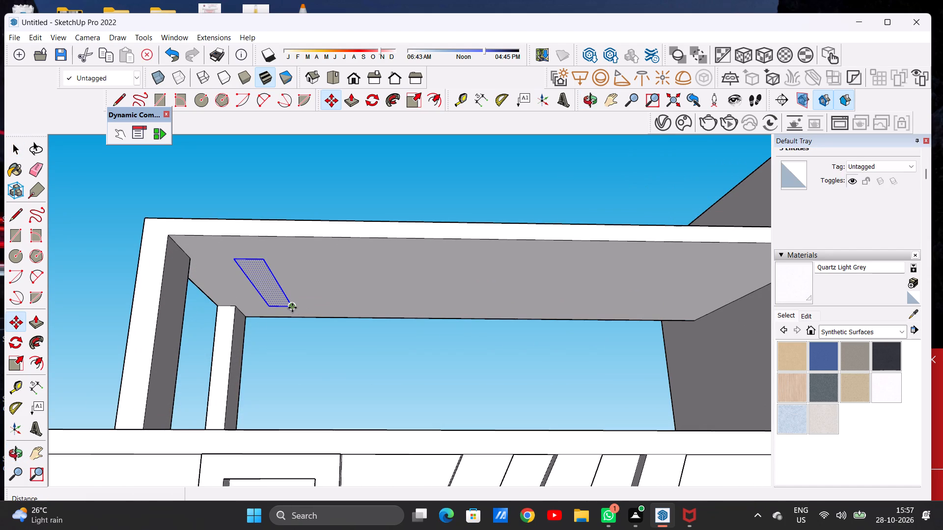
left_click(292, 308)
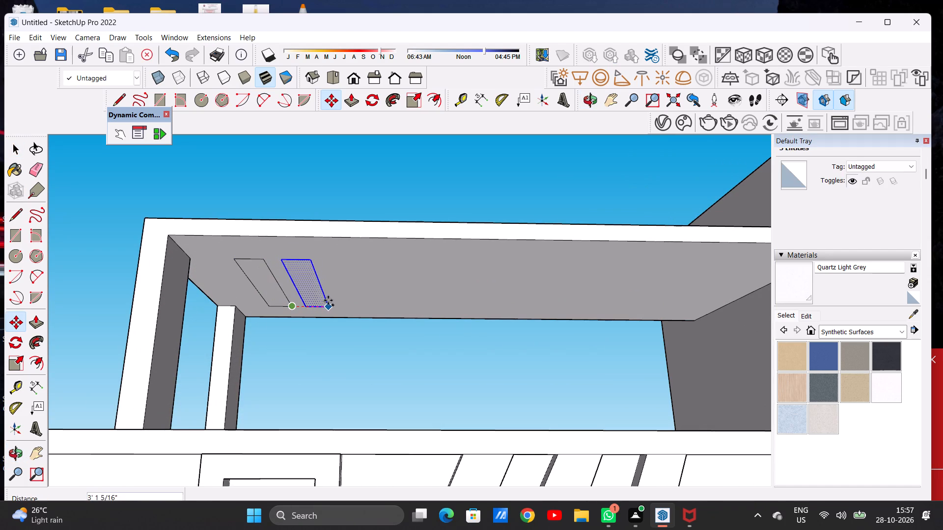
left_click(325, 304)
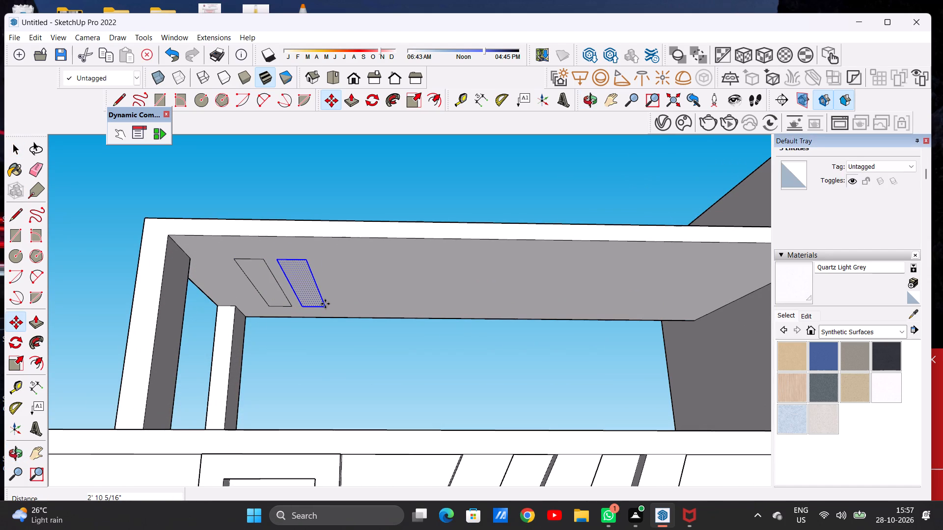
key("shift+asterisk")
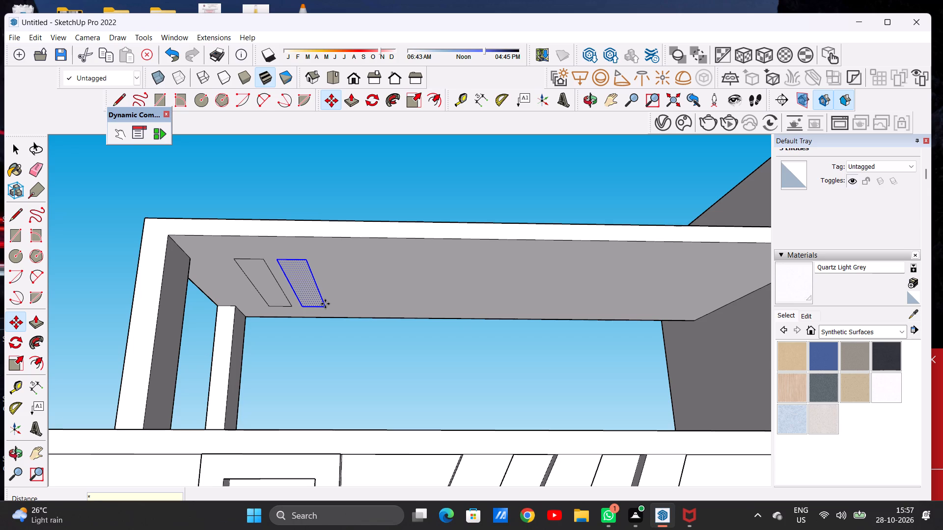
key("6")
key("Return")
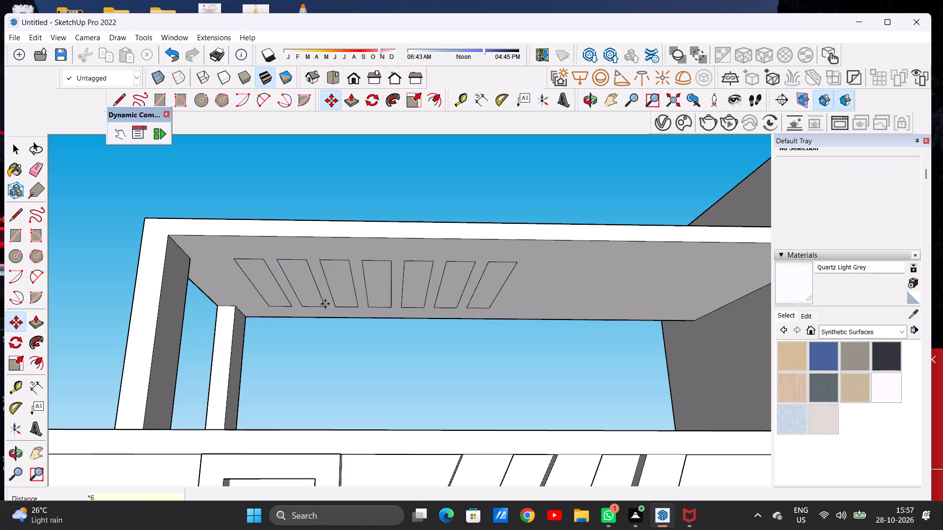
key("space")
Copy the last panel in the row 2' 10" further toward the tower and repeat it as an array of 5 copies.
scroll(243, 297, "down", 3)
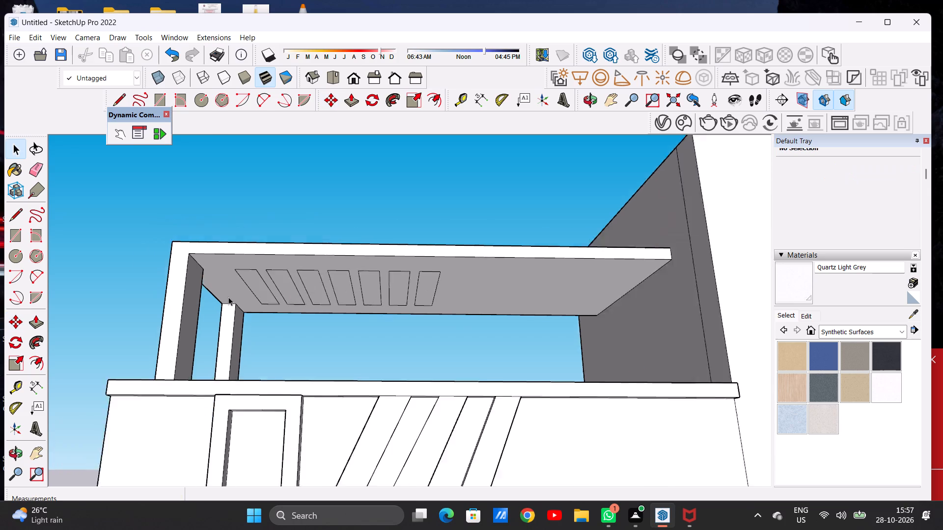
scroll(228, 297, "down", 3)
scroll(386, 297, "up", 7)
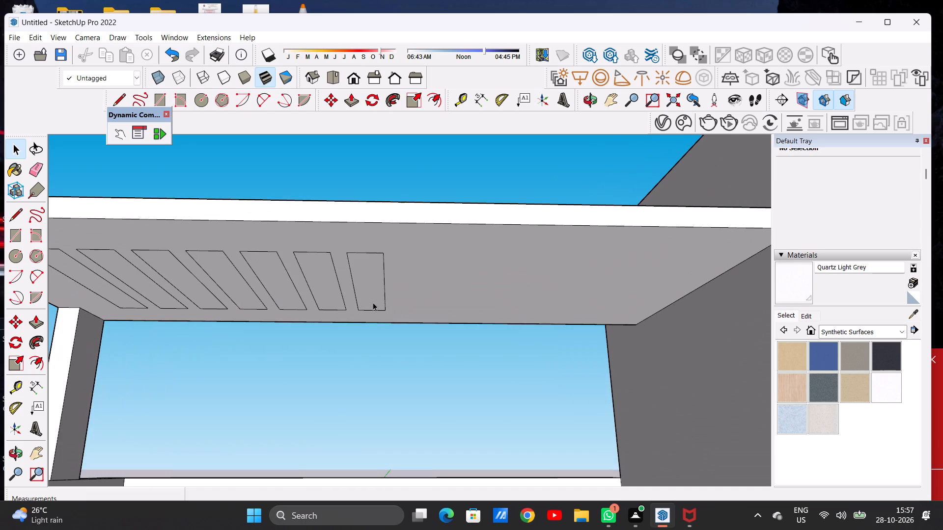
double_click(373, 302)
key("m")
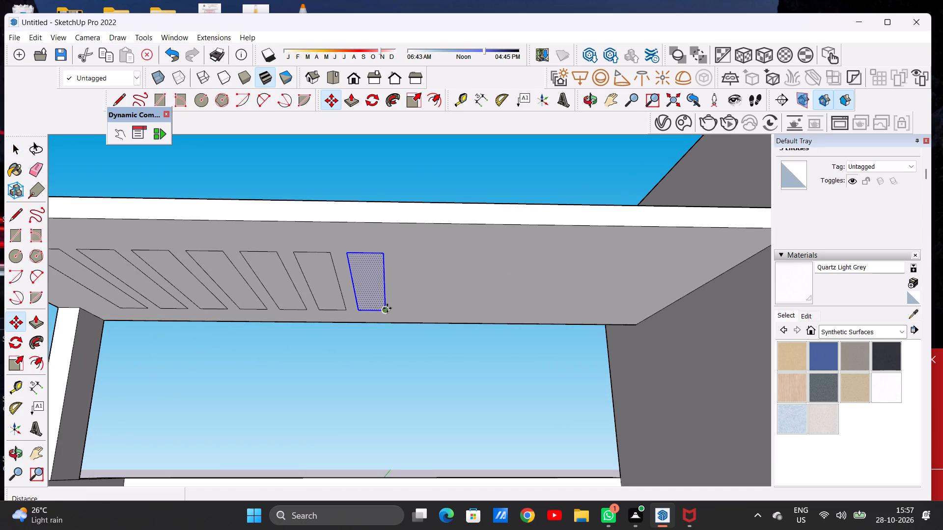
left_click(387, 308)
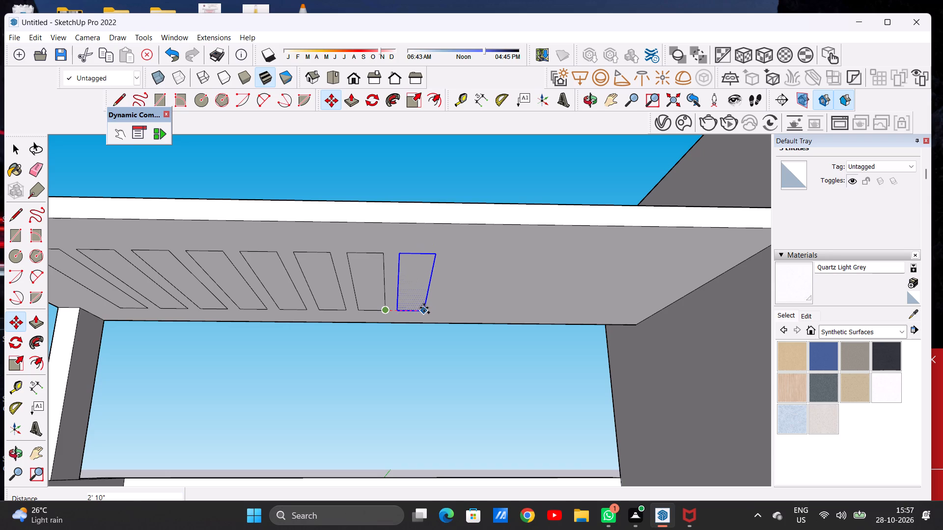
left_click(424, 308)
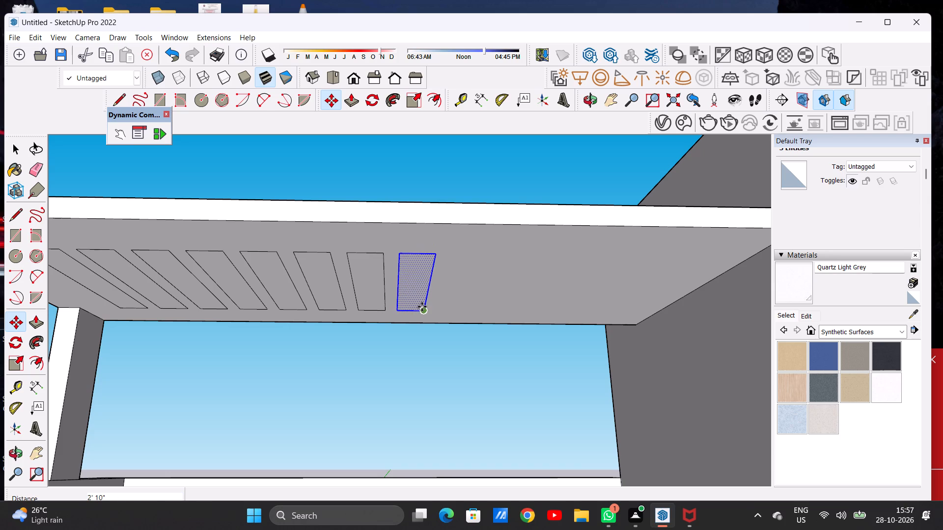
key("shift+asterisk")
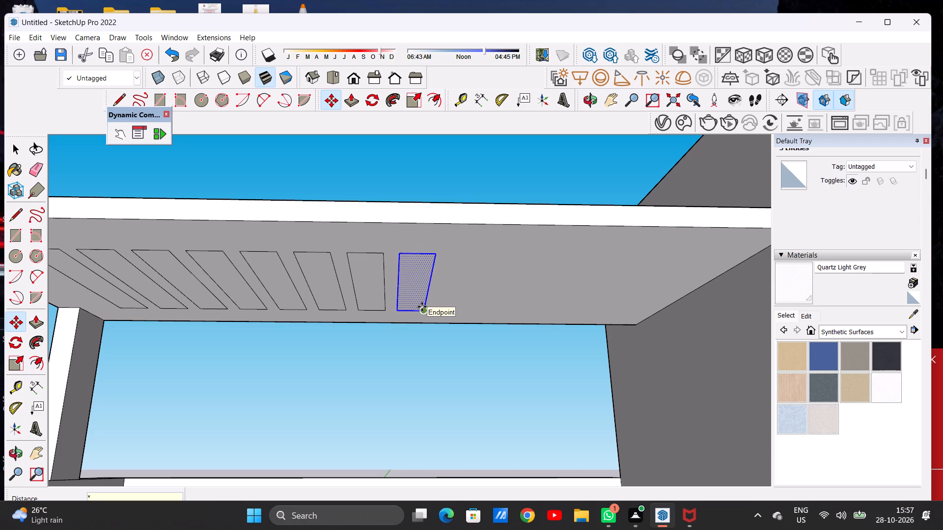
key("5")
key("Return")
key("space")
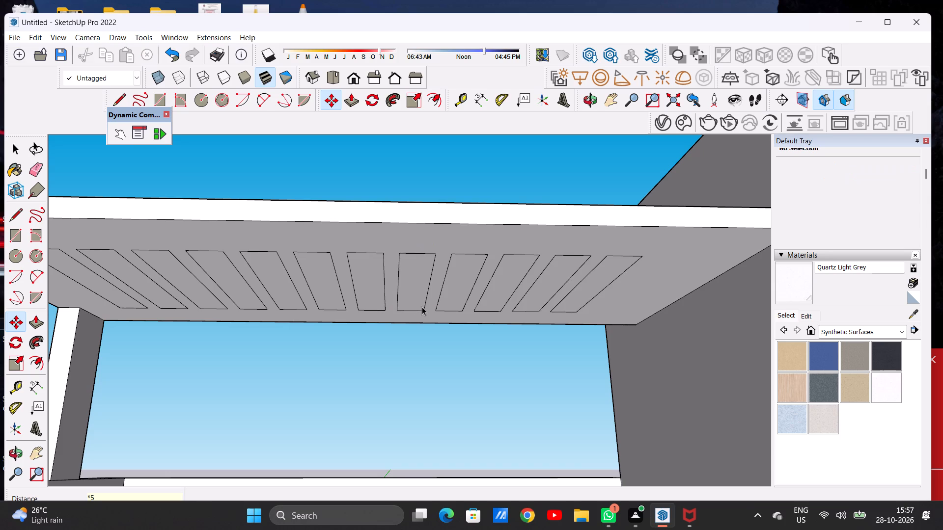
Add one more copy of the end panel about 3' further along, near the slab's tower end.
scroll(340, 313, "down", 3)
scroll(339, 312, "up", 1)
scroll(339, 312, "down", 7)
middle_click_drag(396, 305, 382, 311)
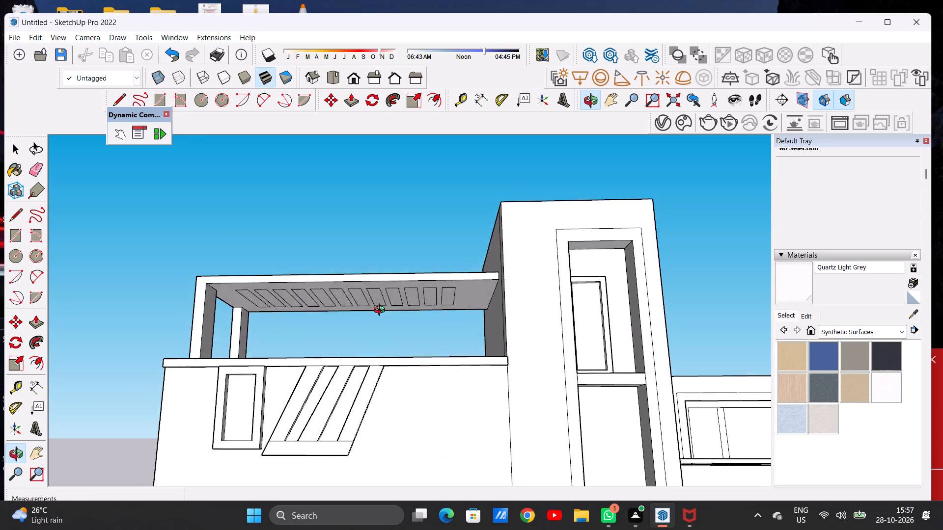
middle_click_drag(382, 311, 394, 292)
scroll(448, 303, "up", 11)
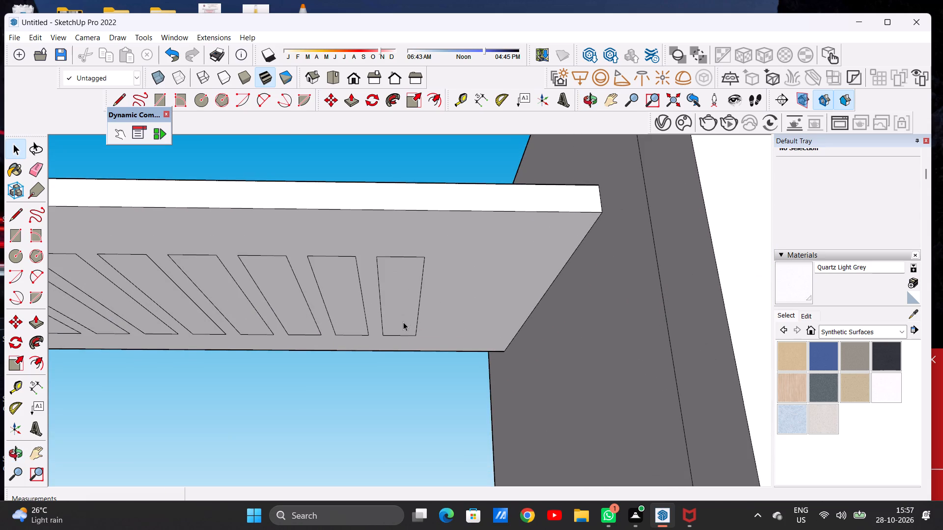
double_click(409, 311)
key("m")
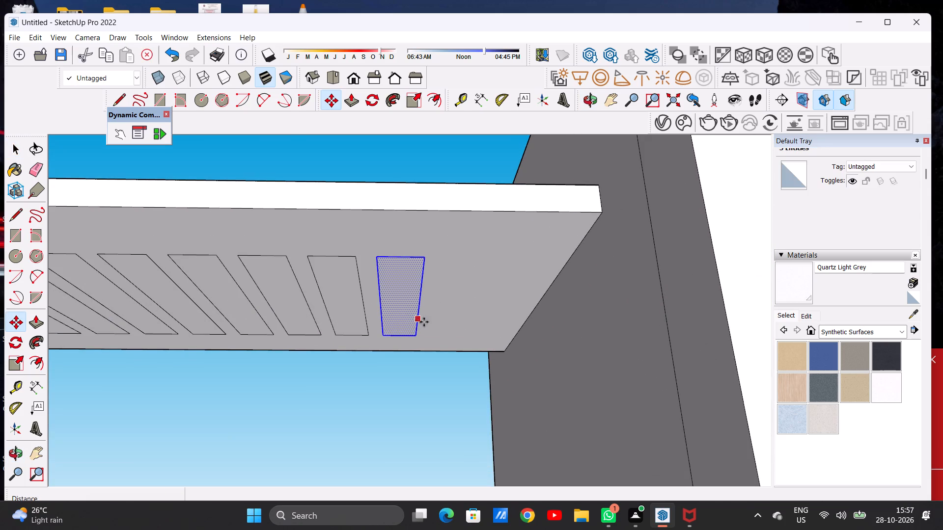
left_click(415, 333)
left_click(467, 330)
key("space")
left_click(464, 165)
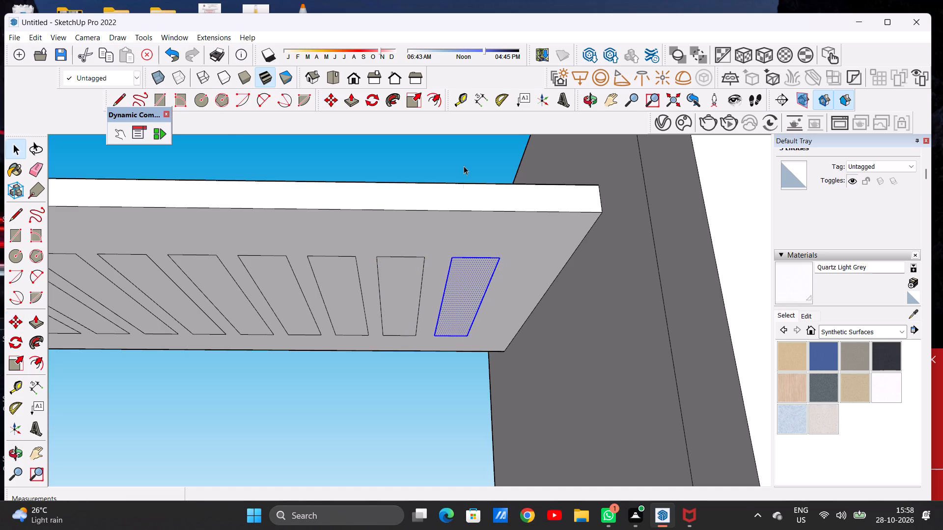
Push/Pull the overhead slab's top face upward by about 8 5/16" to thicken the slab.
scroll(458, 251, "down", 13)
middle_click_drag(300, 266, 300, 308)
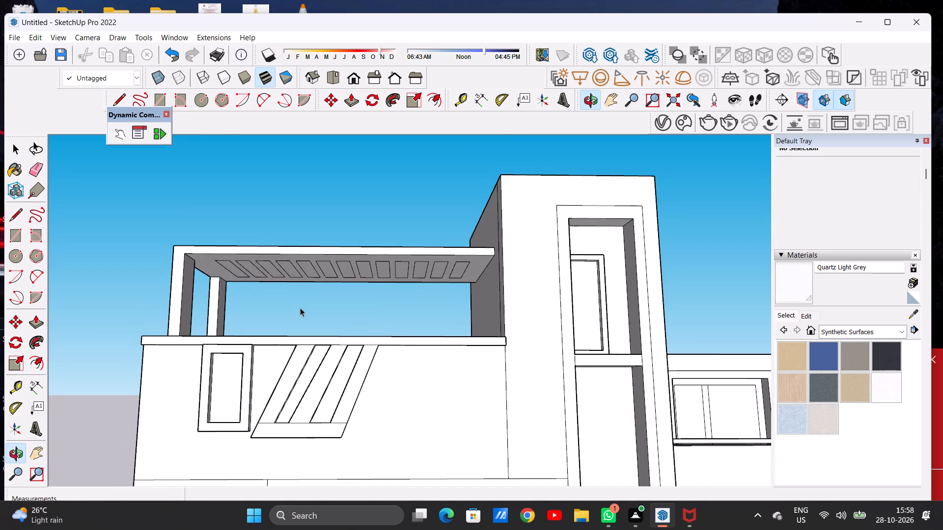
middle_click_drag(305, 280, 309, 351)
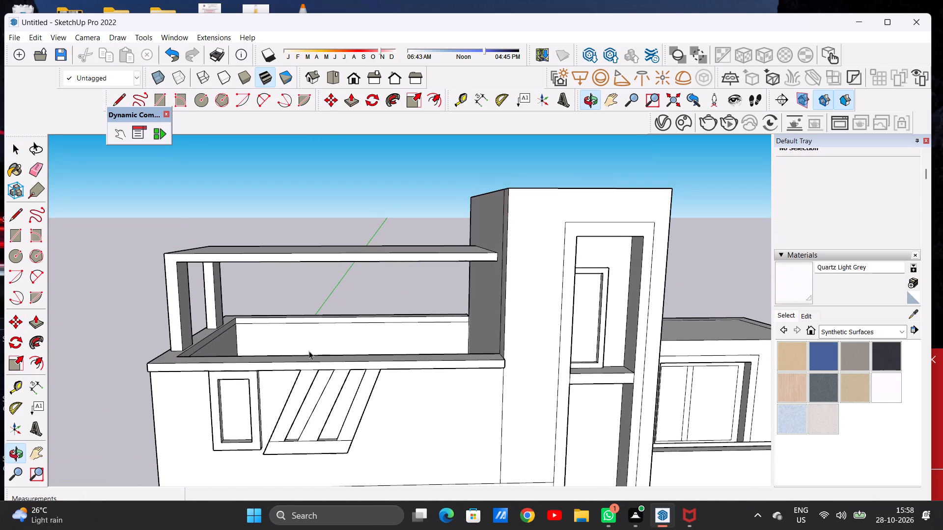
scroll(436, 263, "up", 1)
key("p")
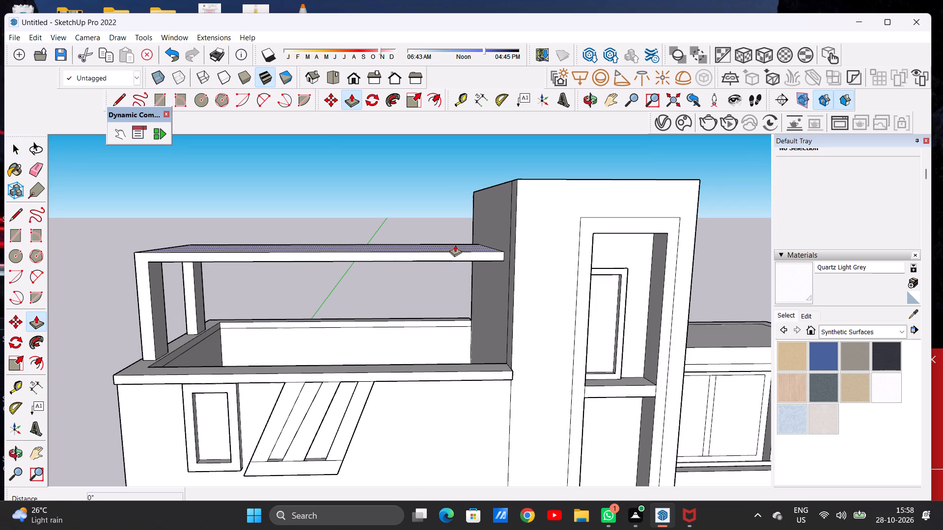
scroll(478, 246, "up", 5)
left_click(478, 246)
left_click(479, 239)
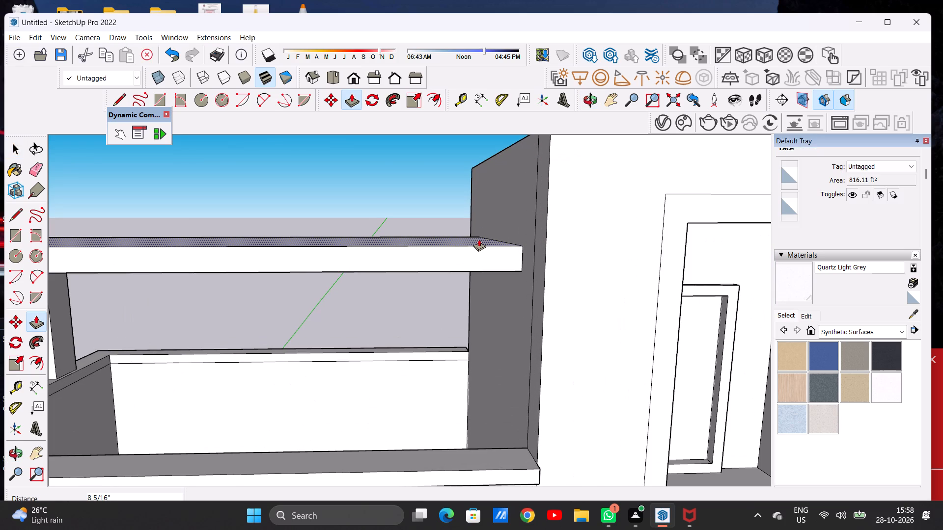
key("space")
Examine the thickened slab and its row of panels from below and within the whole front facade.
scroll(451, 268, "down", 5)
scroll(451, 269, "up", 1)
scroll(451, 269, "down", 8)
middle_click_drag(348, 300, 344, 199)
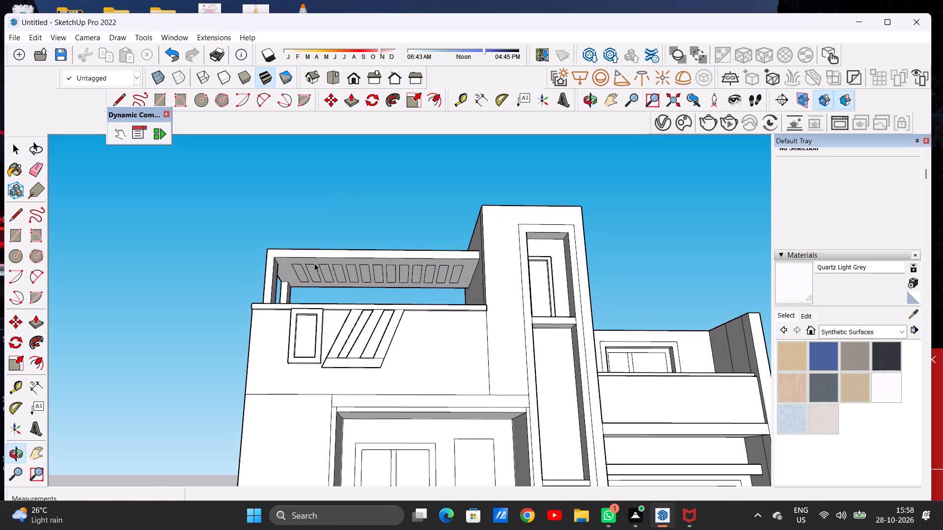
middle_click_drag(314, 270, 307, 297)
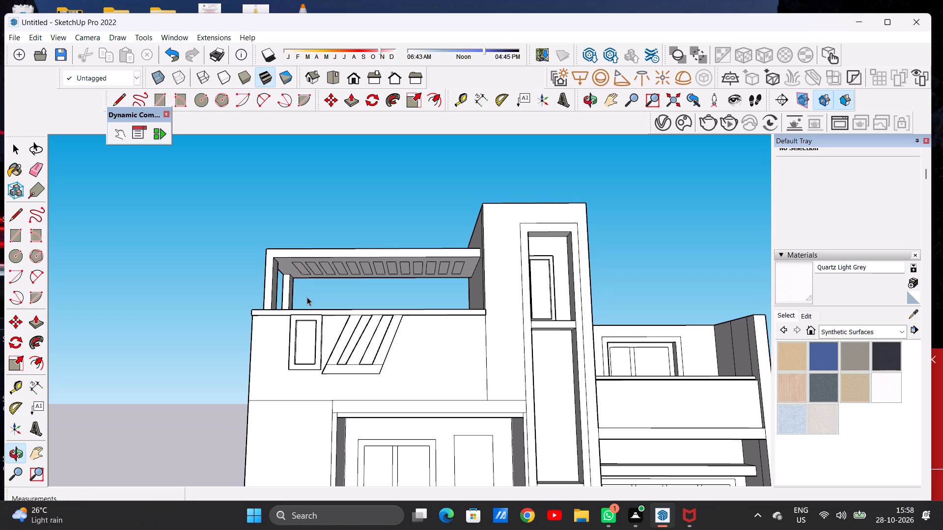
scroll(295, 280, "down", 9)
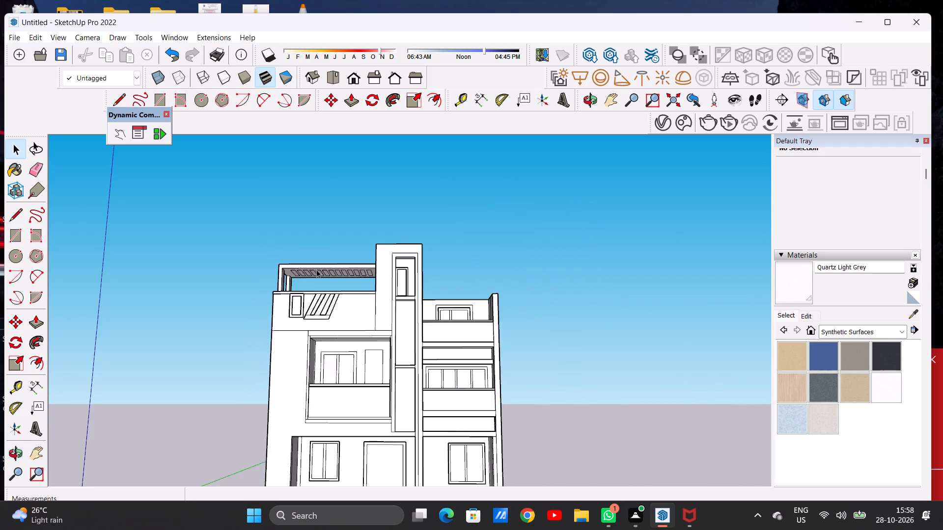
scroll(332, 265, "up", 8)
middle_click_drag(308, 288, 311, 304)
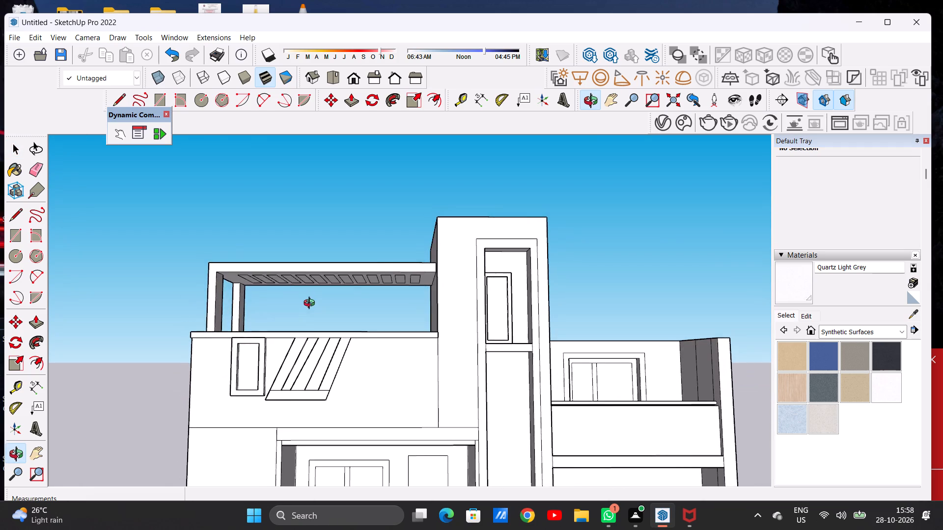
middle_click_drag(311, 304, 308, 300)
Push/Pull the first panel at the slab's outer end up through the full slab thickness to cut an opening.
scroll(246, 270, "up", 8)
key("p")
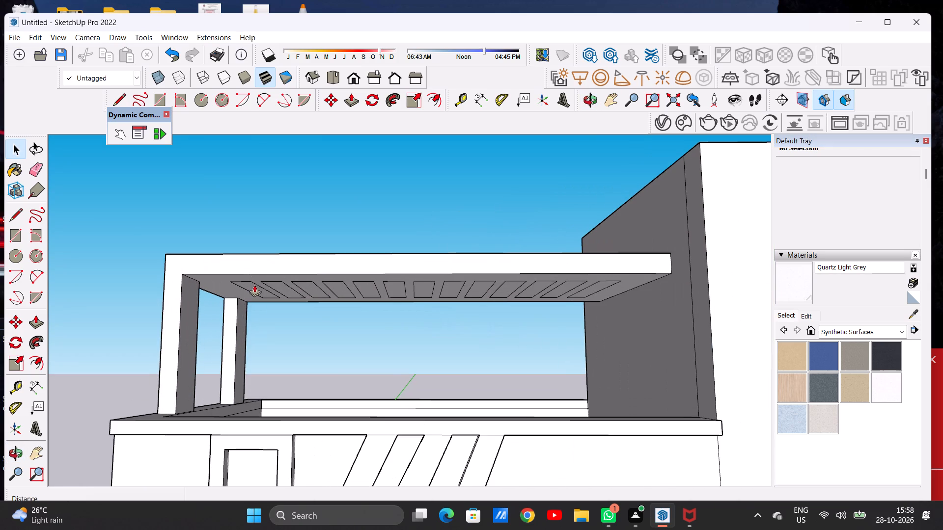
scroll(264, 277, "up", 4)
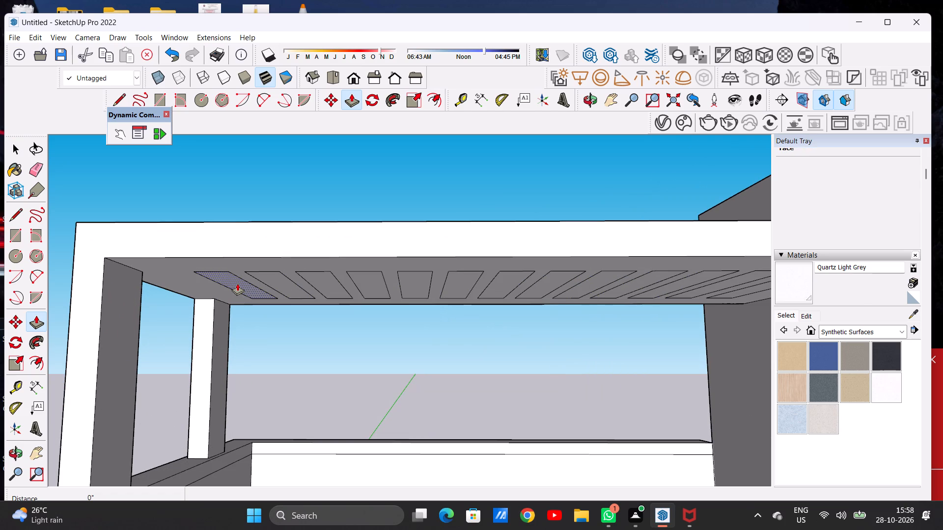
left_click(237, 283)
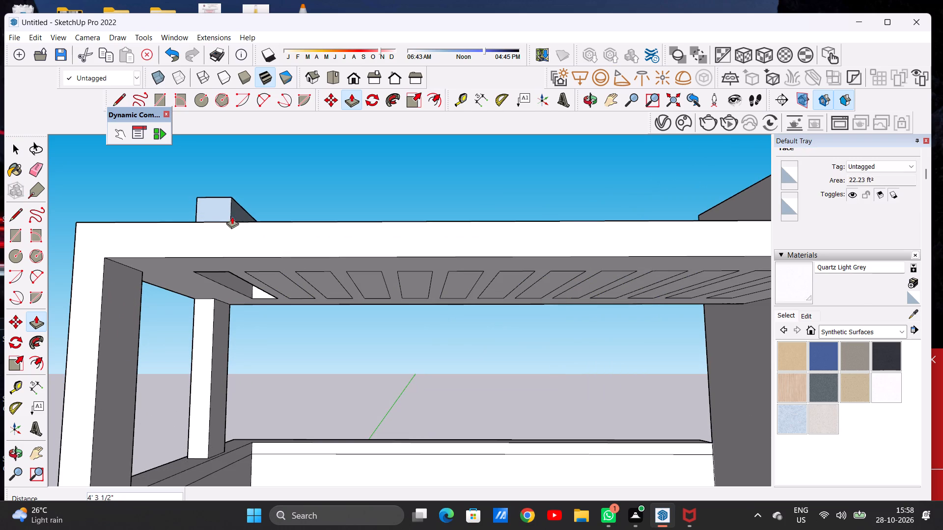
left_click(257, 222)
scroll(255, 232, "down", 8)
middle_click_drag(252, 219, 294, 327)
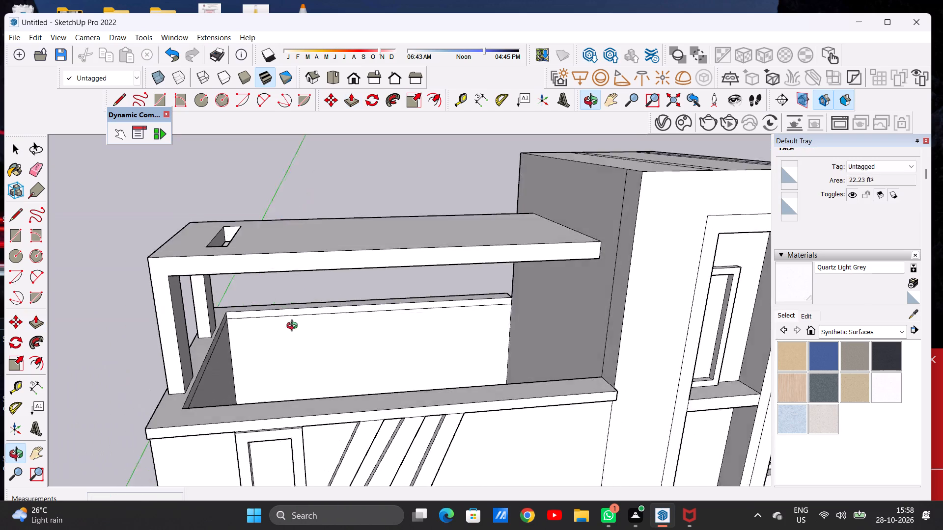
Push/Pull the second and third panels about 1' 9 3/8" up to the slab's top edge to cut openings.
middle_click_drag(294, 327, 277, 202)
scroll(259, 260, "up", 3)
scroll(259, 260, "down", 1)
scroll(259, 260, "up", 1)
scroll(259, 260, "down", 1)
scroll(259, 260, "up", 1)
left_click(261, 260)
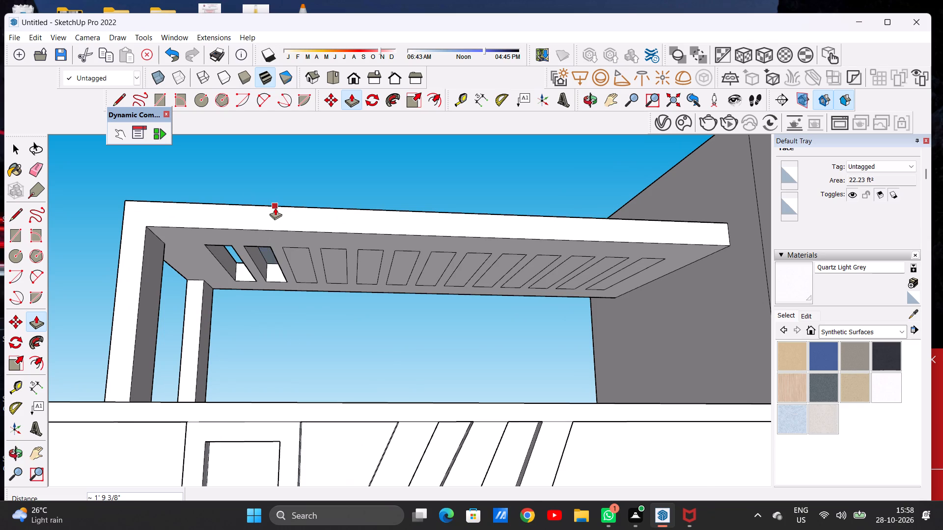
left_click(275, 208)
left_click(296, 265)
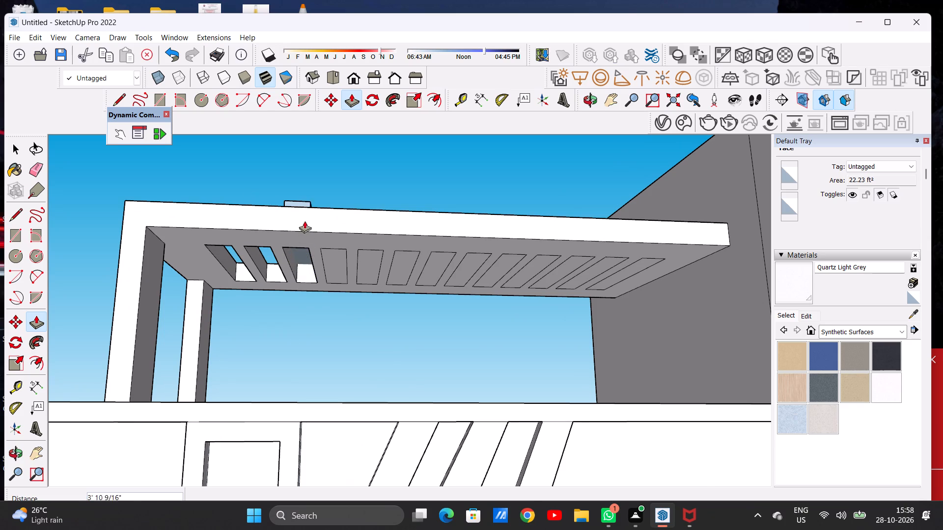
left_click(311, 208)
Cut openings at the fourth and fifth panels by pushing them about 1' 9 3/8" up through the slab.
scroll(257, 234, "down", 5)
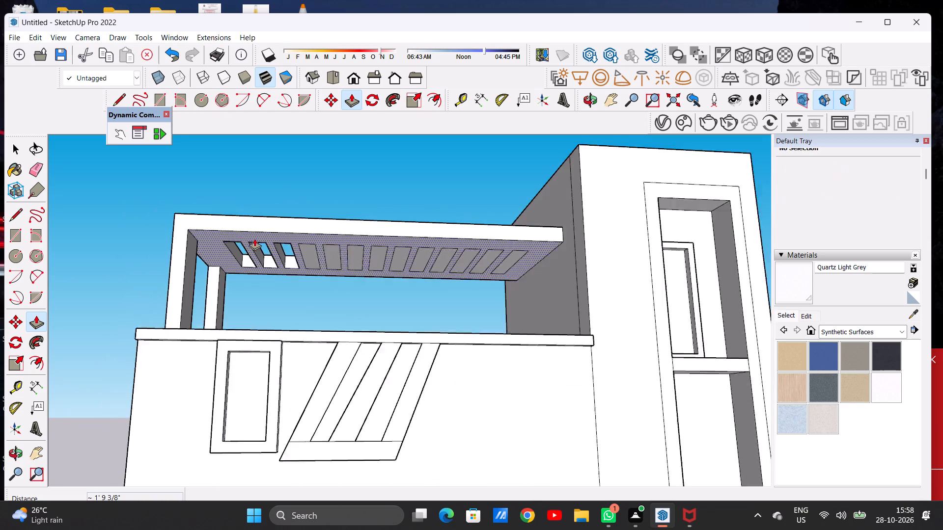
scroll(254, 238, "down", 2)
scroll(296, 243, "up", 12)
left_click(299, 256)
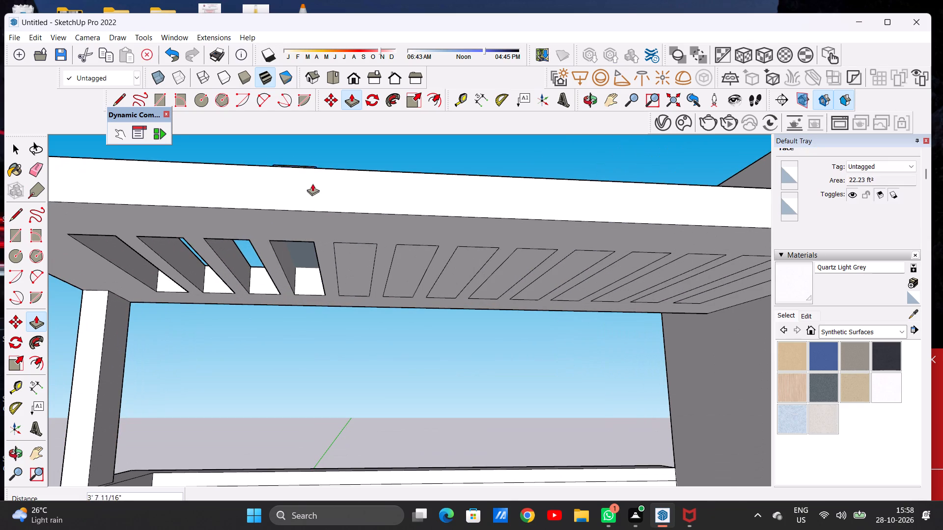
left_click(322, 167)
scroll(239, 235, "down", 1)
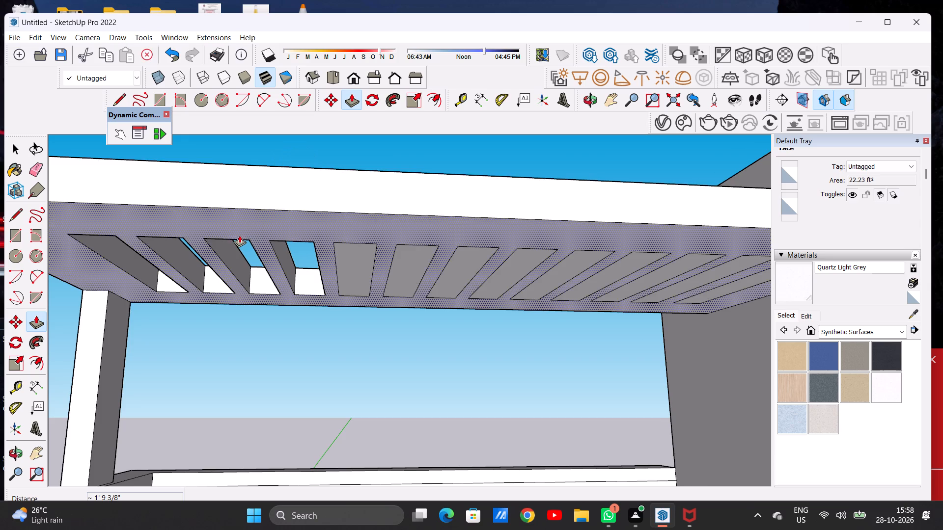
scroll(239, 235, "down", 3)
scroll(313, 255, "up", 1)
scroll(315, 255, "down", 1)
scroll(316, 255, "up", 4)
left_click(317, 254)
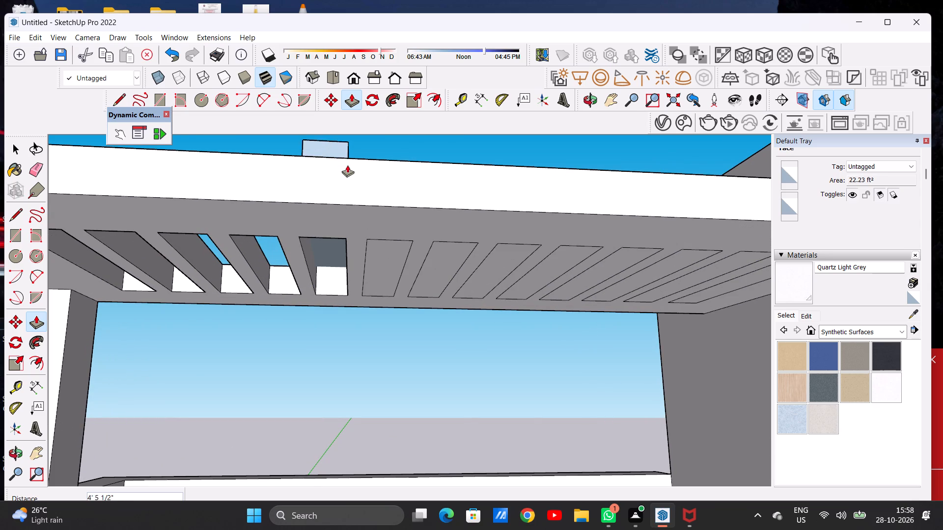
left_click(349, 160)
Cut openings at the sixth and seventh panels by pushing them about 1' 9 3/8" up through the slab.
scroll(260, 277, "down", 5)
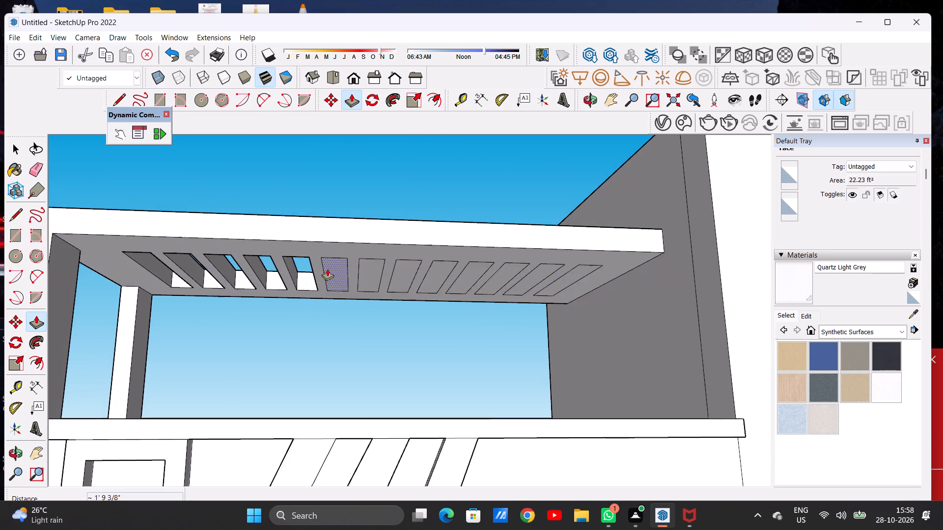
scroll(332, 264, "up", 1)
scroll(332, 264, "down", 1)
scroll(332, 264, "up", 3)
left_click(332, 264)
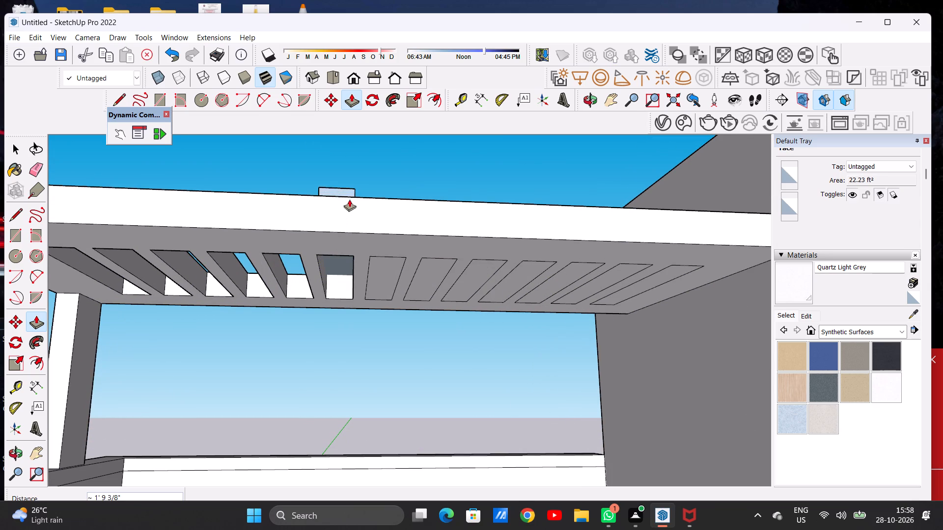
left_click(353, 196)
scroll(222, 270, "down", 6)
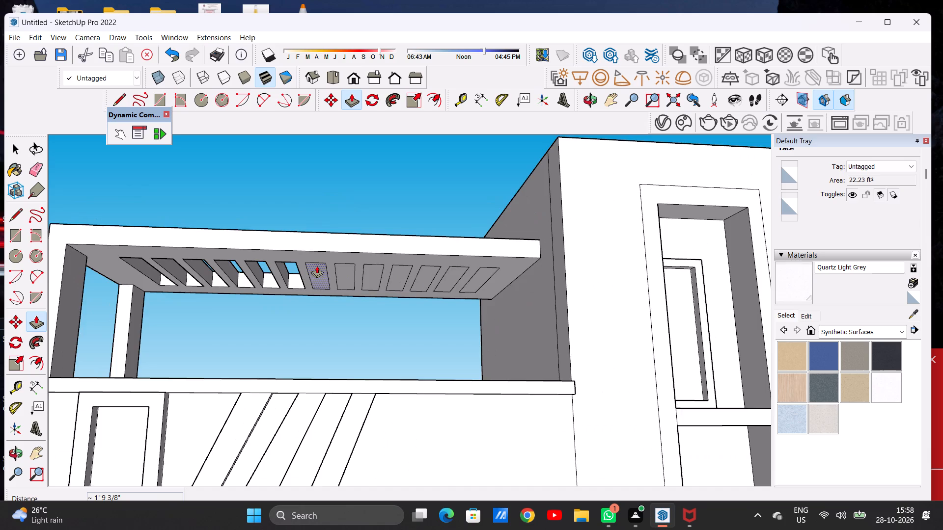
scroll(317, 265, "down", 1)
scroll(317, 265, "up", 6)
left_click(317, 265)
left_click(338, 205)
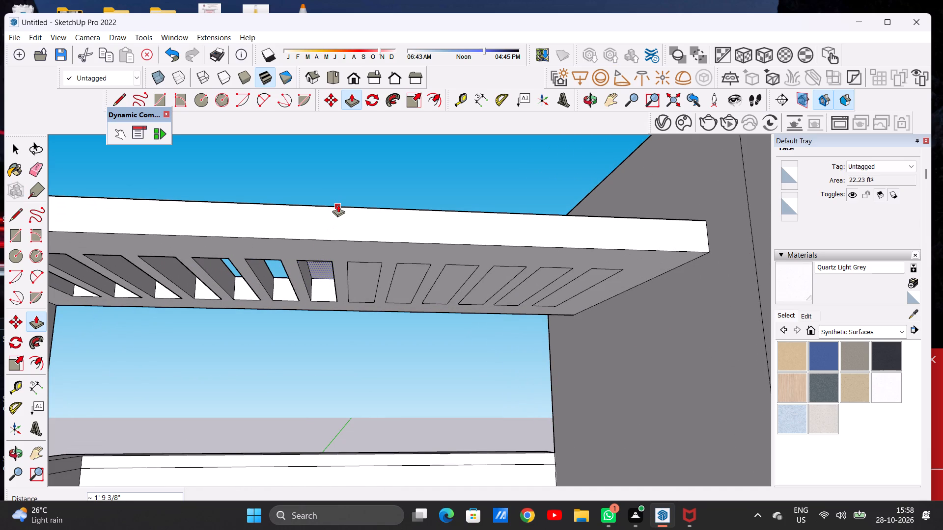
Push/Pull the eighth, ninth and tenth panels about 1' 9 3/8" up through the slab to open them.
left_click(366, 272)
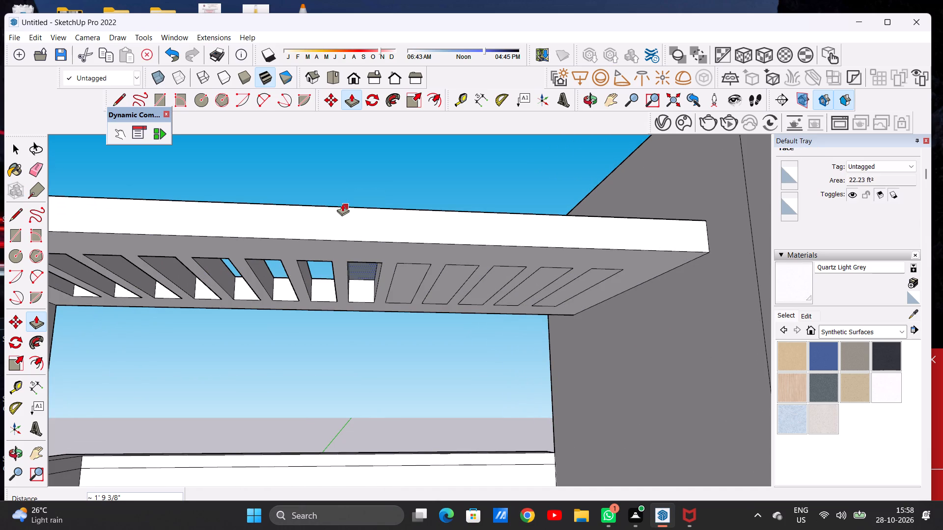
left_click(340, 204)
scroll(262, 268, "down", 6)
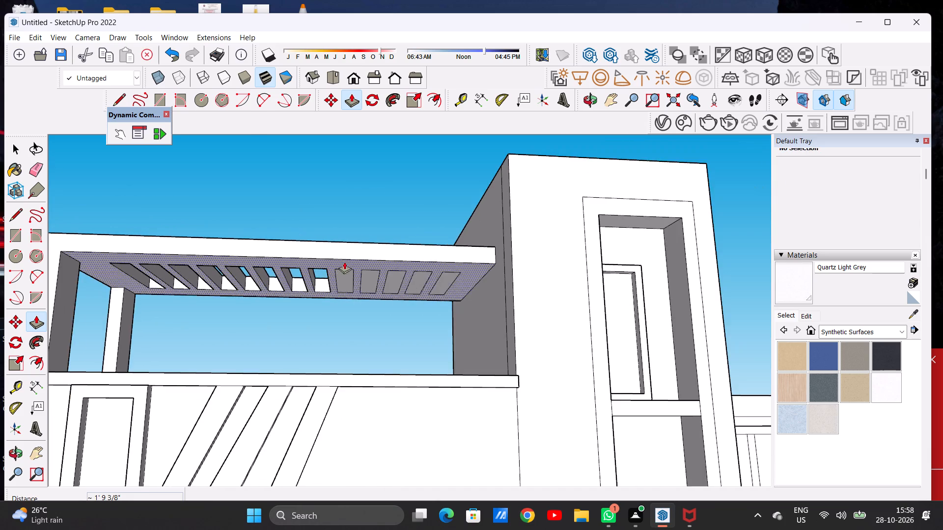
scroll(345, 262, "up", 10)
left_click(342, 292)
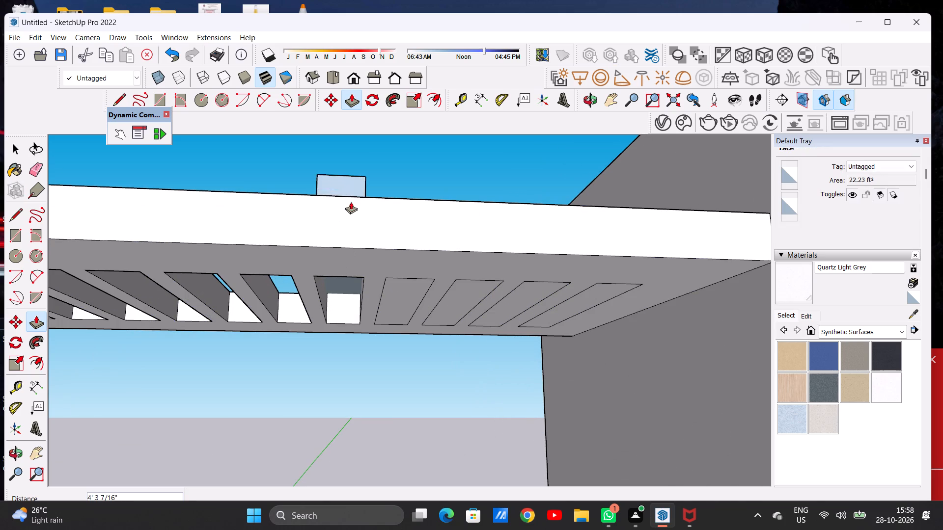
left_click(361, 195)
scroll(256, 264, "down", 5)
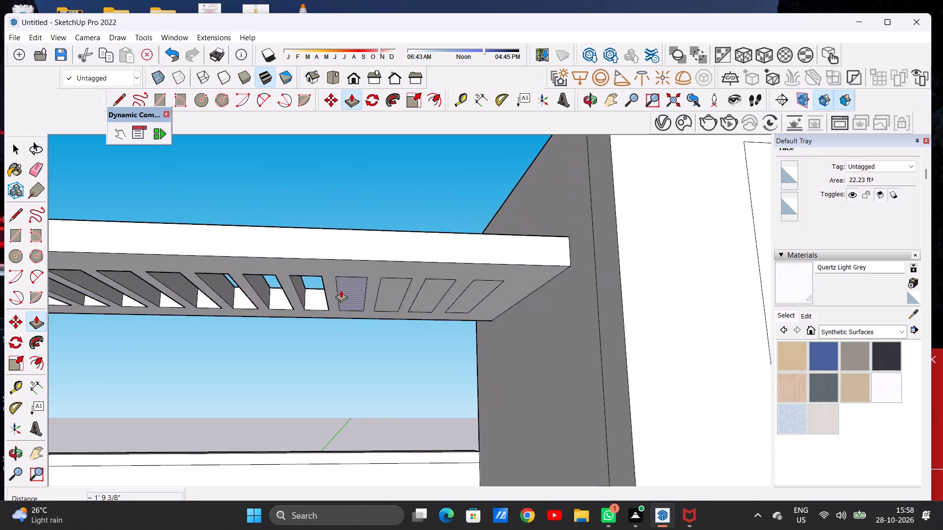
scroll(341, 289, "up", 5)
left_click(355, 285)
scroll(355, 275, "down", 8)
scroll(361, 226, "up", 2)
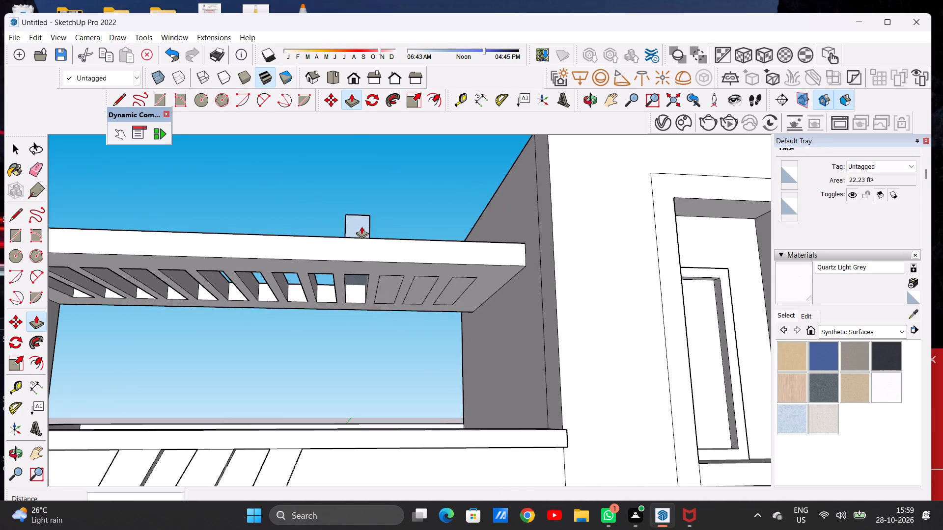
scroll(361, 226, "up", 6)
left_click(403, 259)
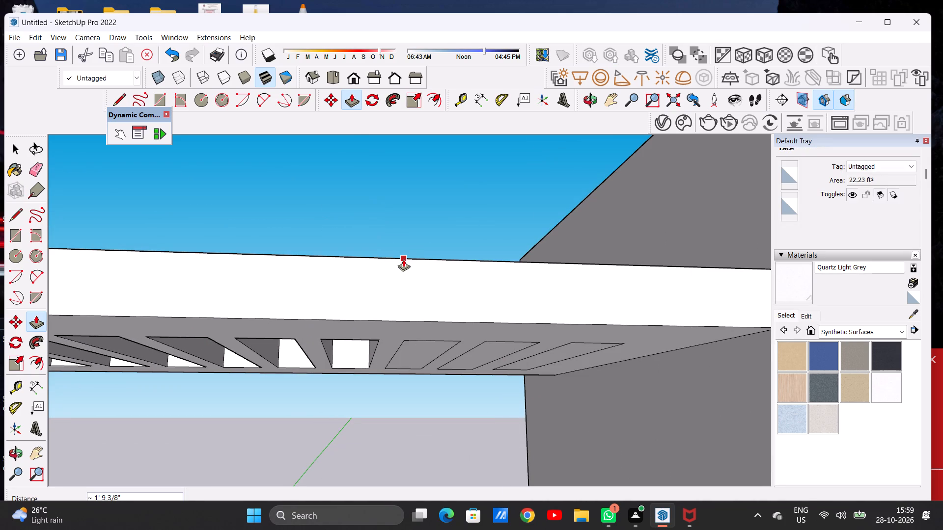
Push/Pull the last three panels at the tower end about 1' 9 3/8" up through the slab to finish the openings.
scroll(348, 261, "down", 5)
scroll(201, 299, "down", 5)
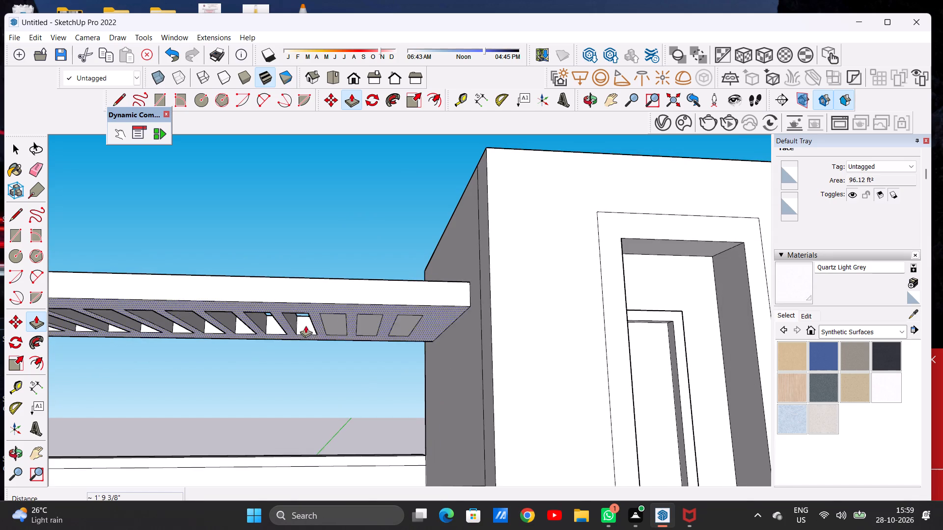
scroll(335, 318, "up", 4)
left_click(337, 318)
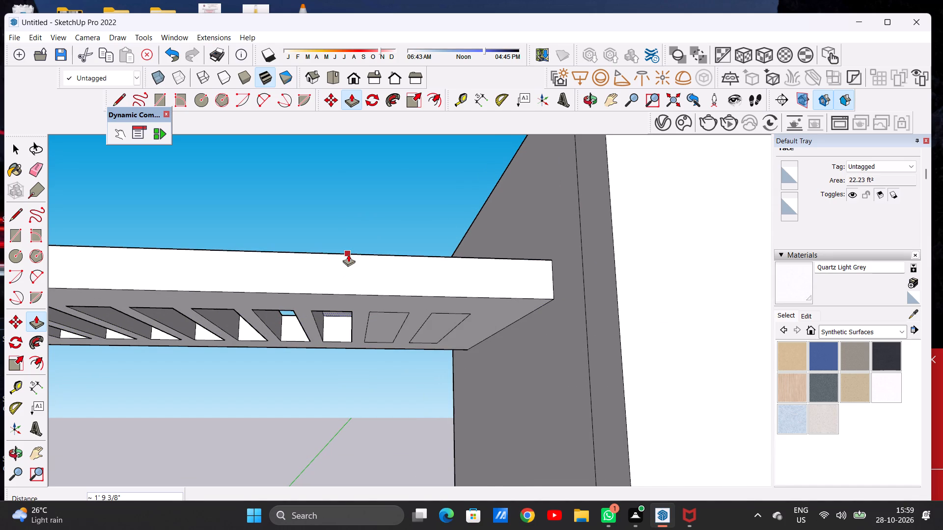
left_click(348, 254)
scroll(255, 291, "down", 5)
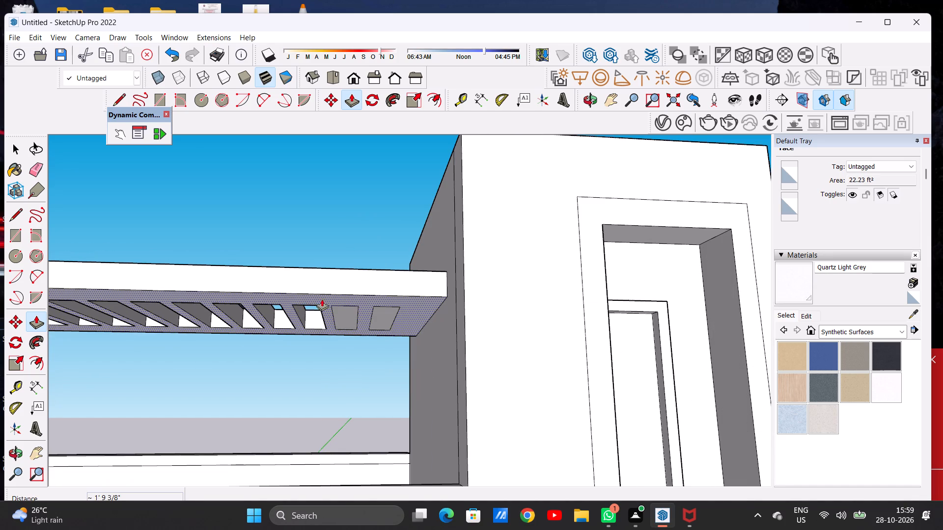
scroll(340, 312, "up", 6)
left_click(340, 312)
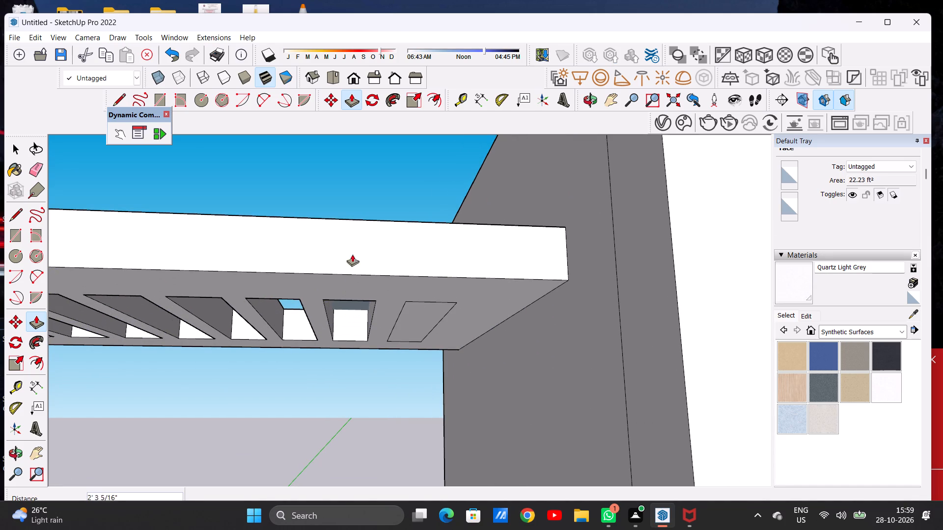
left_click(365, 220)
scroll(292, 316, "down", 3)
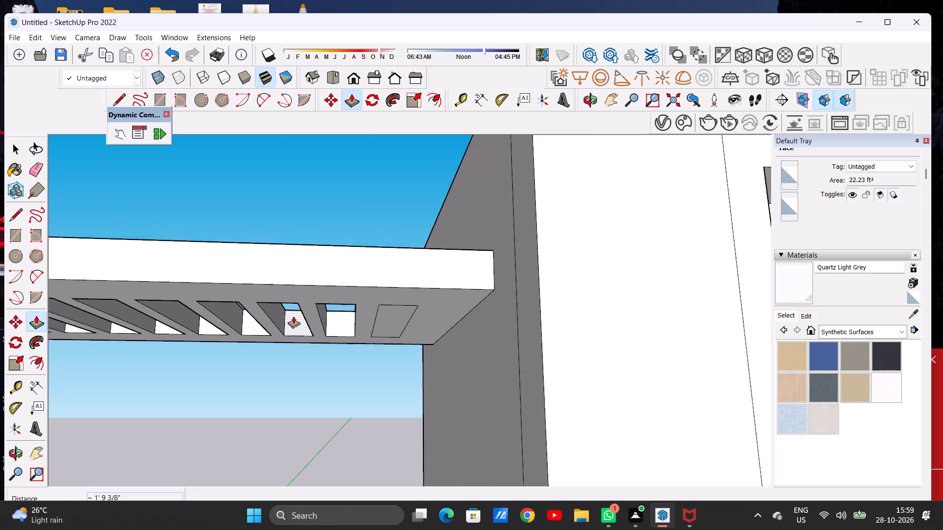
scroll(389, 315, "up", 6)
left_click(374, 318)
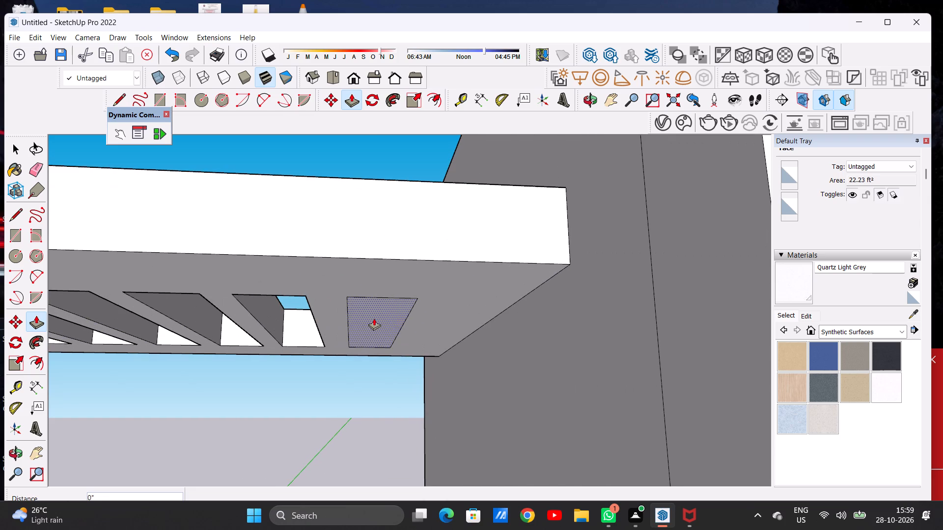
left_click(415, 181)
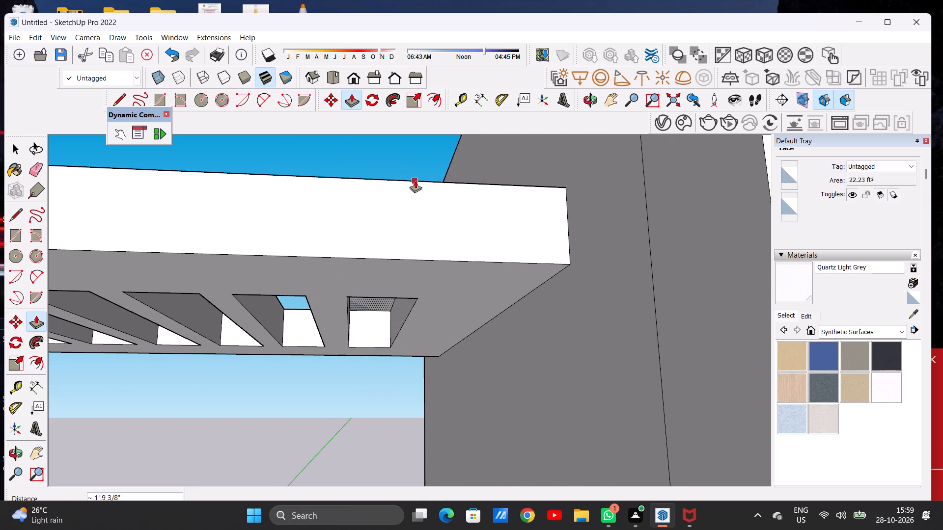
key("space")
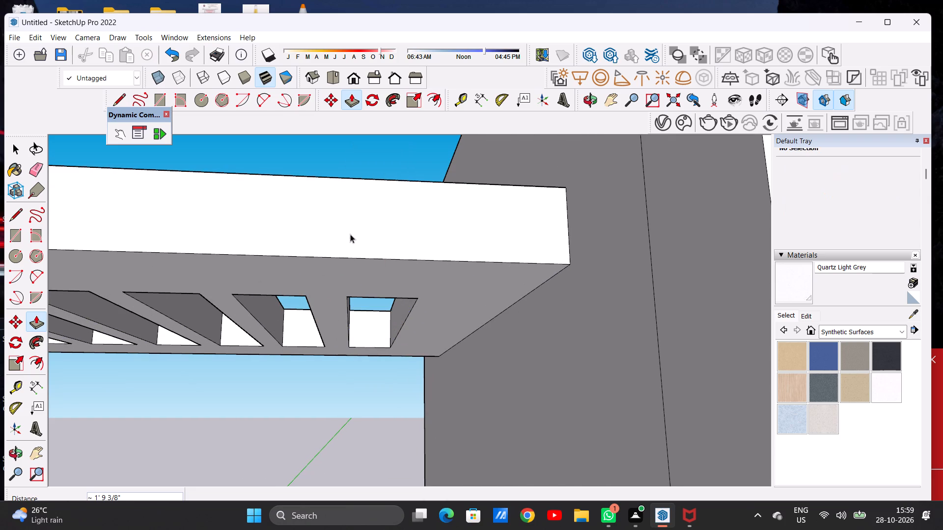
Examine the slab's row of openings from below and the terrace frame within the whole front facade.
scroll(236, 277, "down", 4)
scroll(276, 276, "down", 1)
scroll(281, 276, "up", 1)
scroll(283, 275, "down", 8)
scroll(356, 265, "up", 1)
scroll(369, 263, "down", 12)
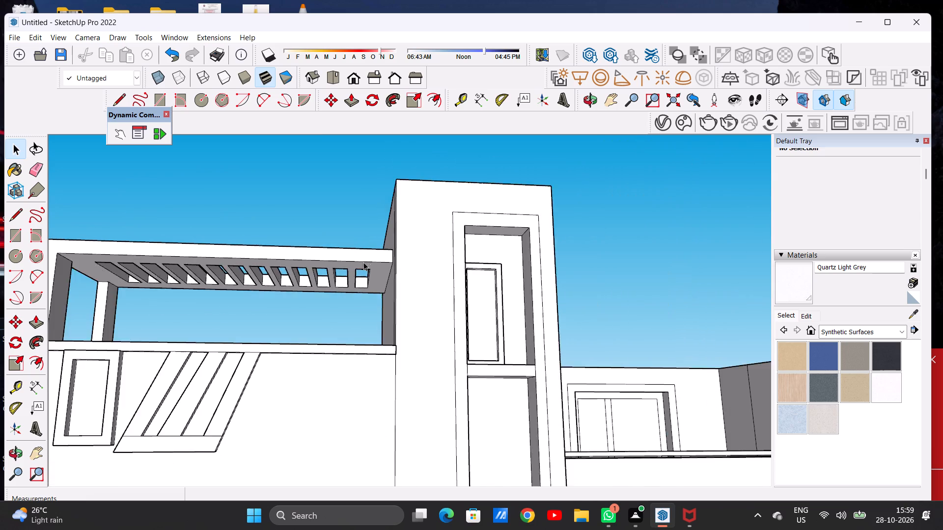
scroll(363, 262, "down", 5)
middle_click_drag(309, 259, 297, 323)
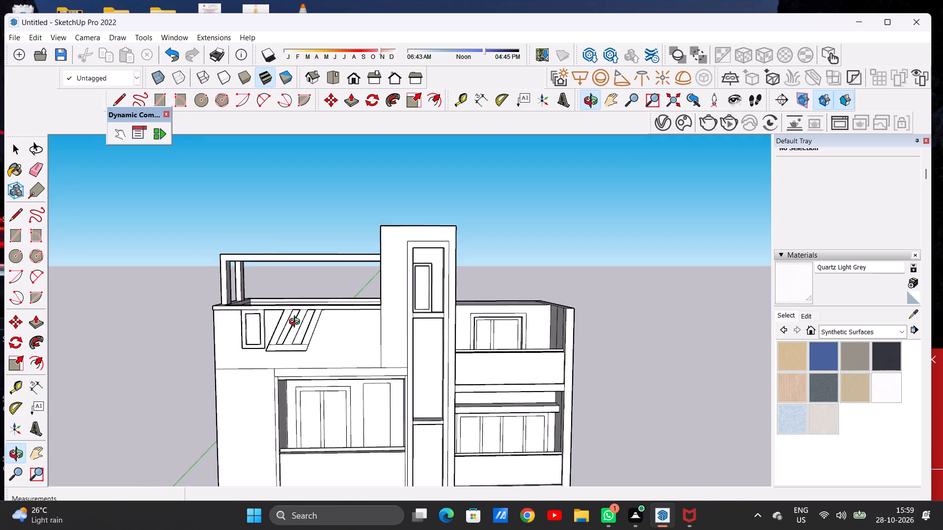
middle_click_drag(297, 323, 297, 322)
Draw a circle with a radius of about 8" on the slab's front face, near its tower end.
scroll(278, 261, "up", 8)
scroll(471, 254, "up", 4)
key("r")
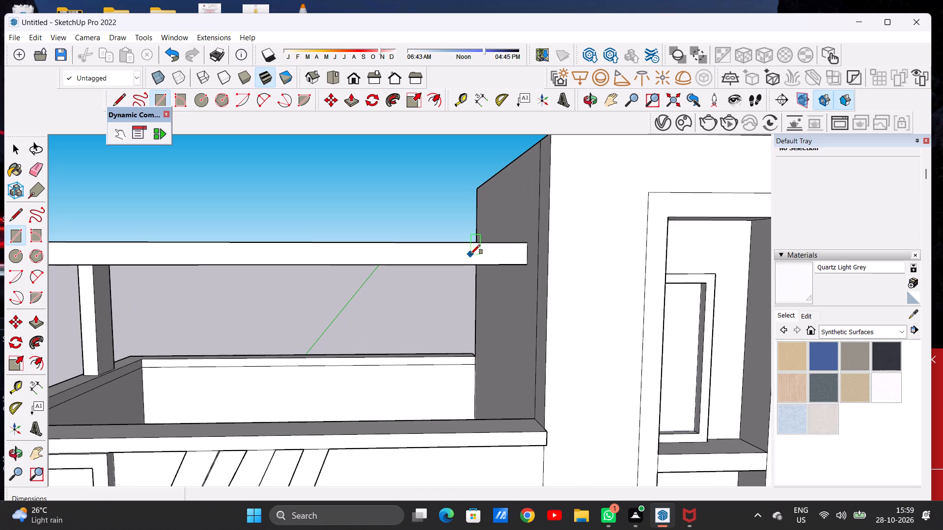
key("c")
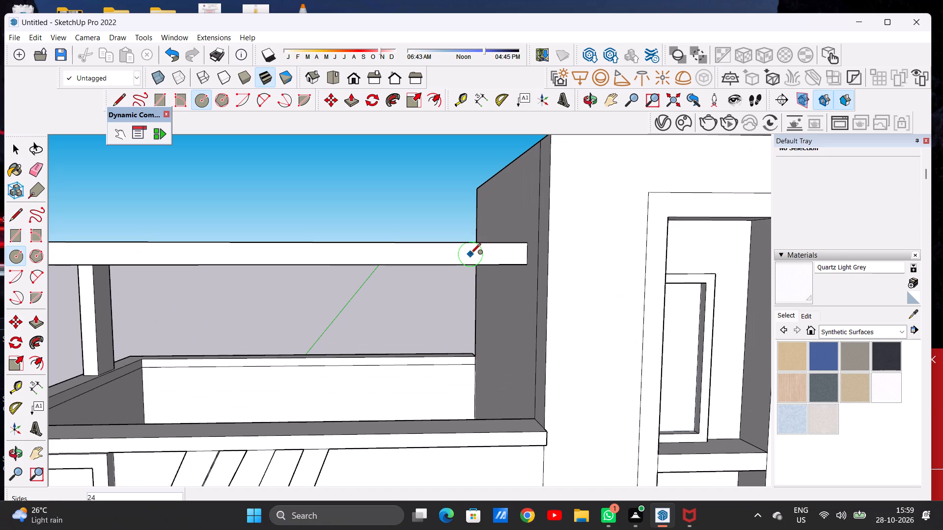
scroll(487, 250, "up", 7)
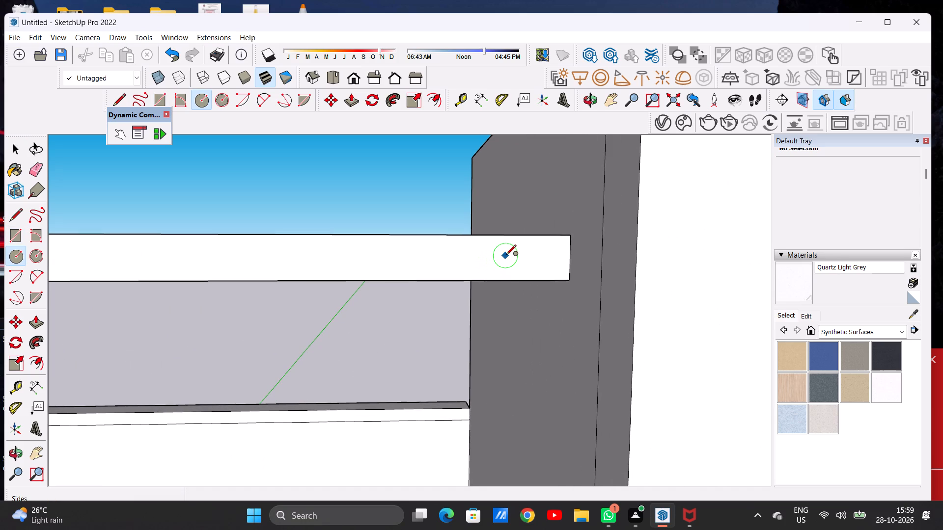
left_click(506, 257)
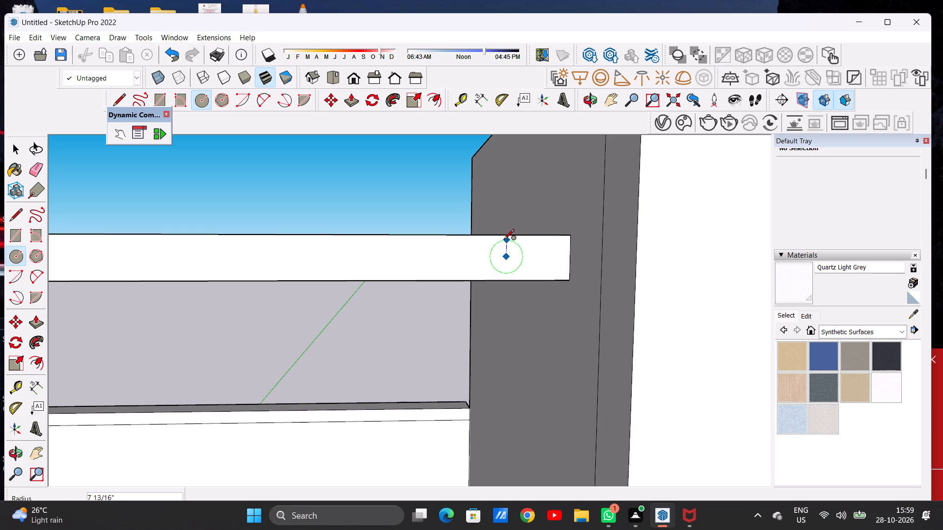
left_click(504, 240)
key("space")
scroll(439, 258, "down", 16)
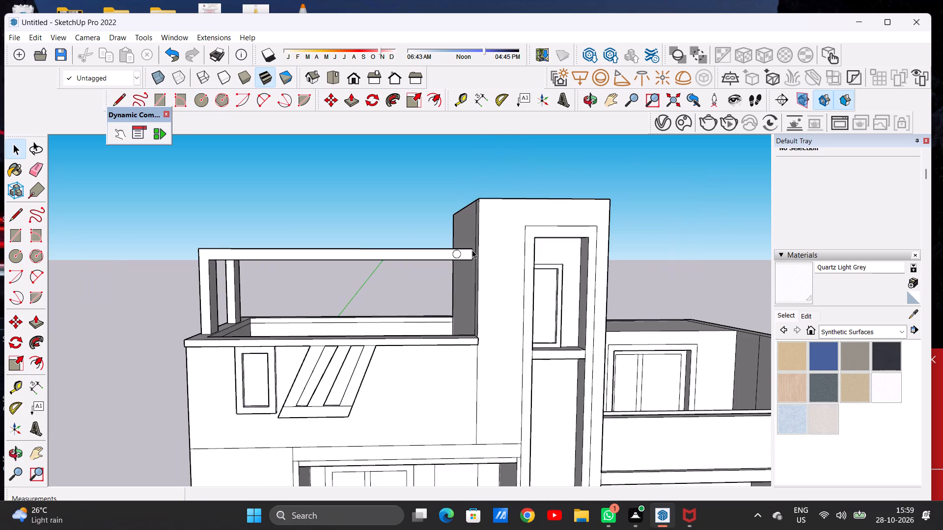
Copy the circle about 11' 6" along the slab's front face, away from the tower.
scroll(459, 254, "up", 13)
double_click(454, 253)
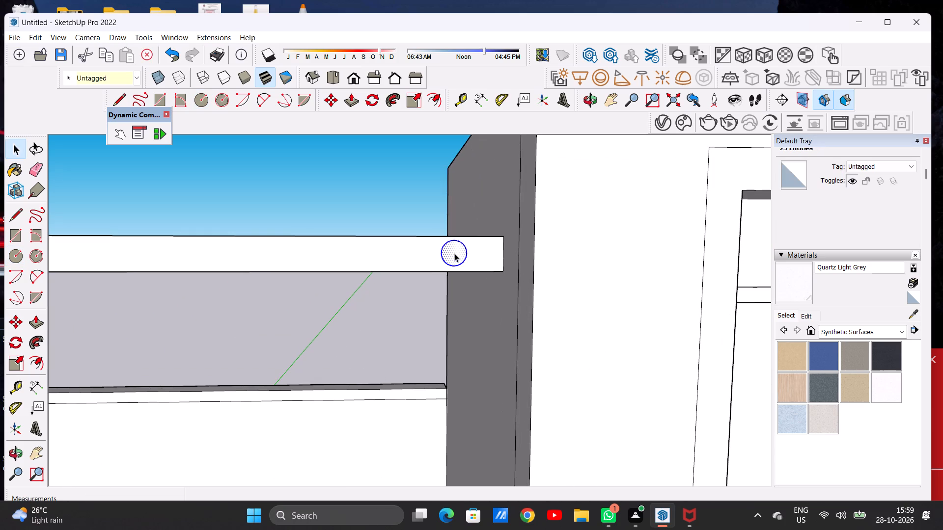
key("m")
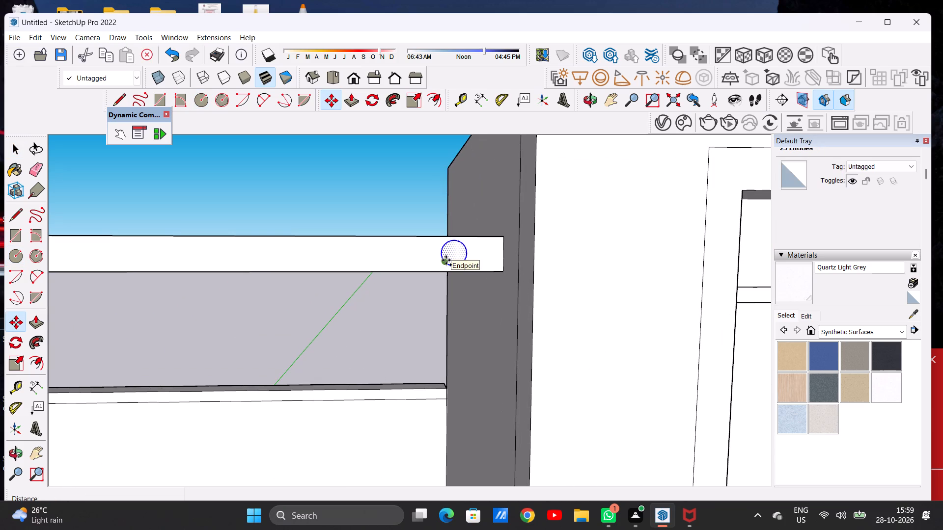
left_click(446, 260)
scroll(418, 255, "down", 6)
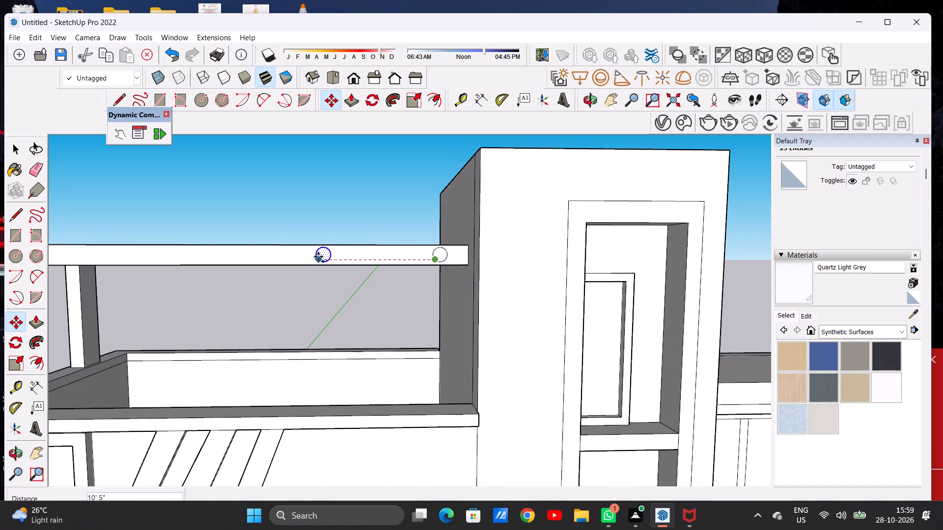
left_click(306, 256)
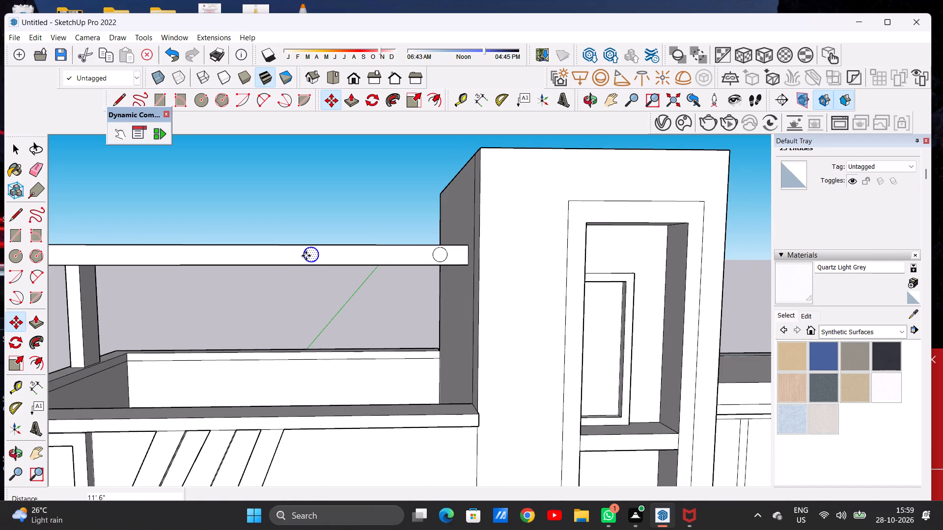
Place four more circle copies between the two on the slab's front face, forming a roughly even row of six.
left_click(314, 261)
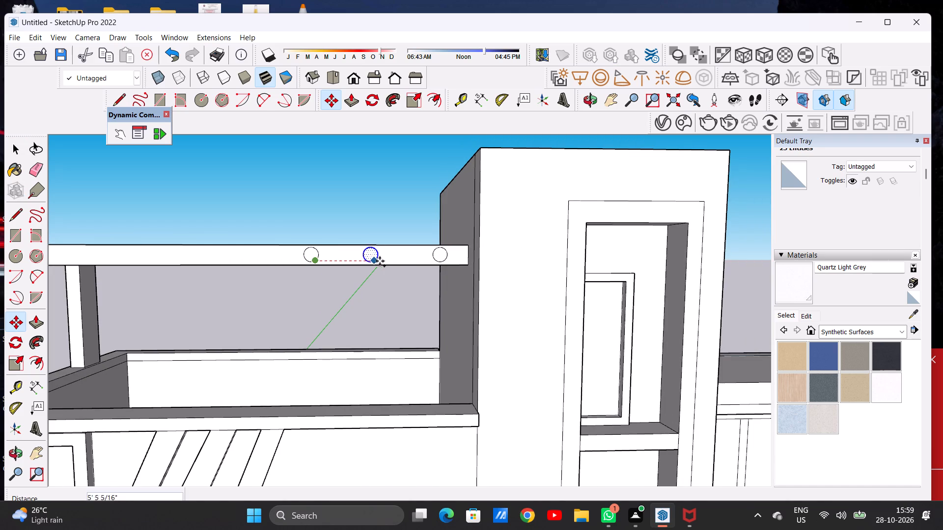
left_click(419, 260)
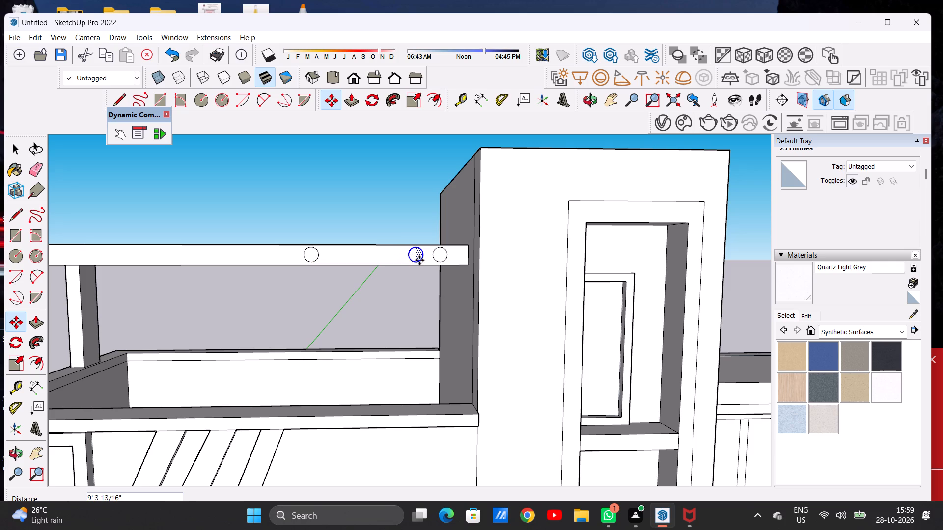
left_click(419, 260)
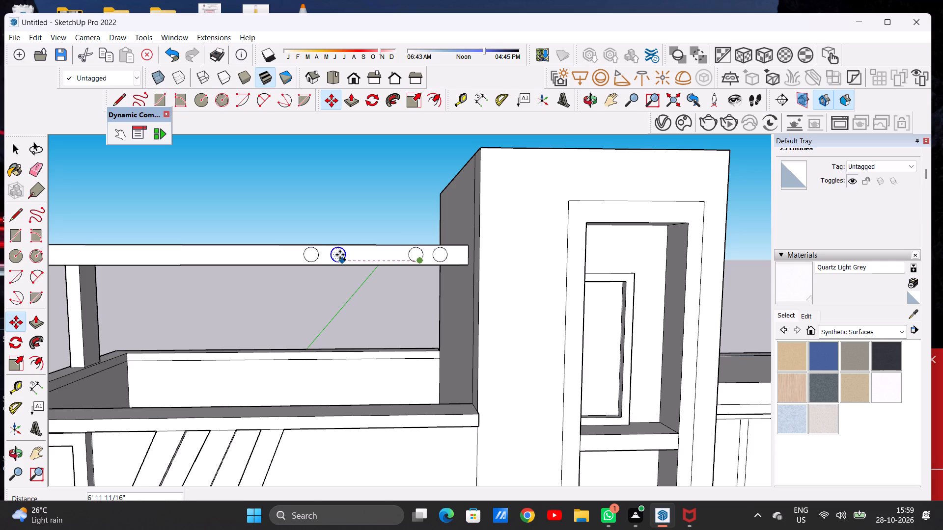
left_click(340, 254)
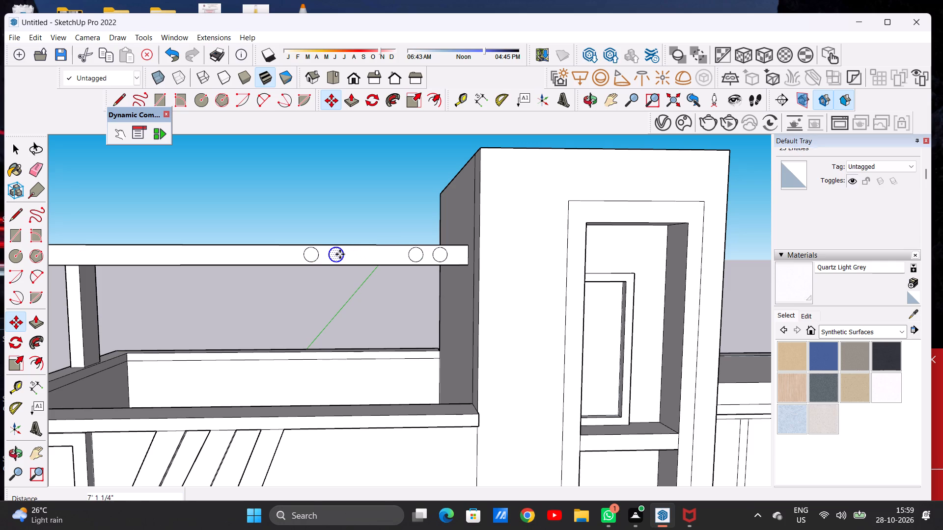
left_click(340, 254)
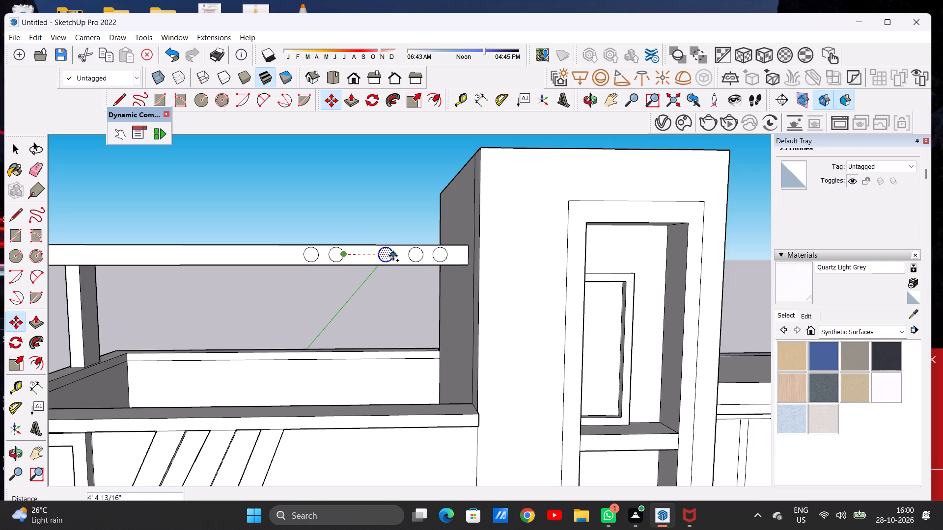
left_click(395, 256)
left_click(395, 256)
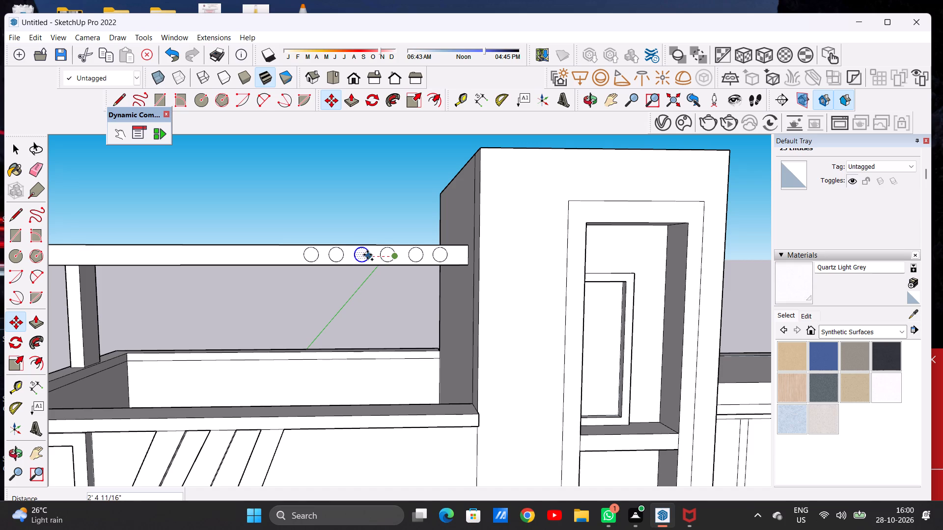
left_click(367, 254)
key("space")
left_click(365, 219)
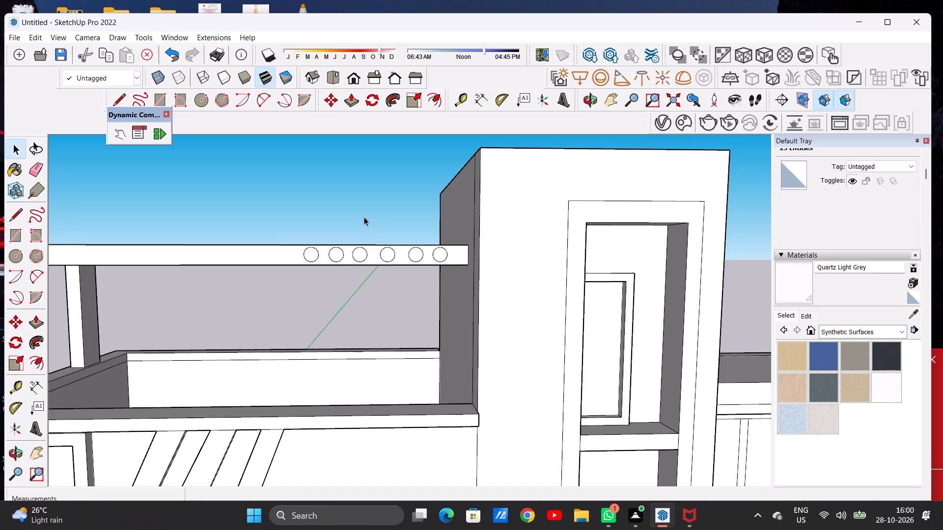
Push/Pull the two circles nearest the tower about 6 3/4" out from the slab's front face.
scroll(384, 234, "down", 8)
middle_click_drag(372, 247, 327, 300)
scroll(353, 256, "up", 9)
middle_click_drag(376, 258, 364, 232)
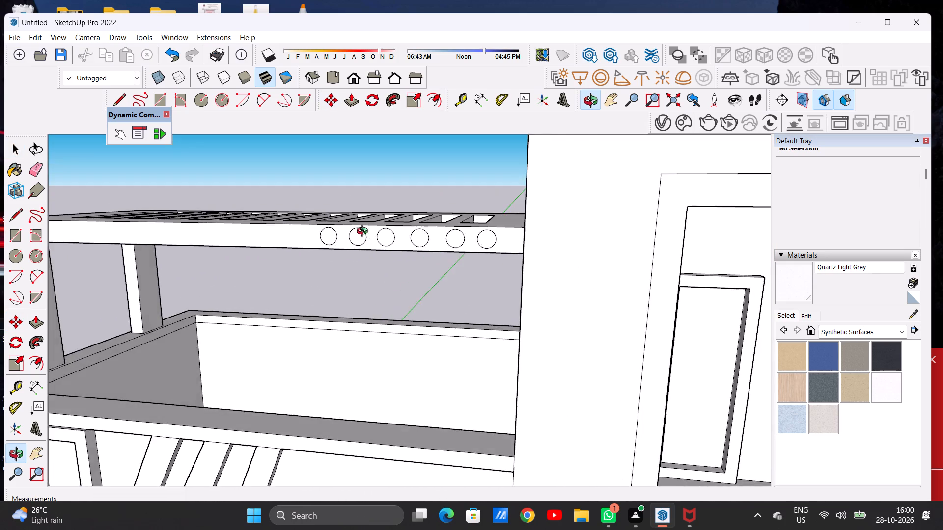
middle_click_drag(364, 232, 525, 228)
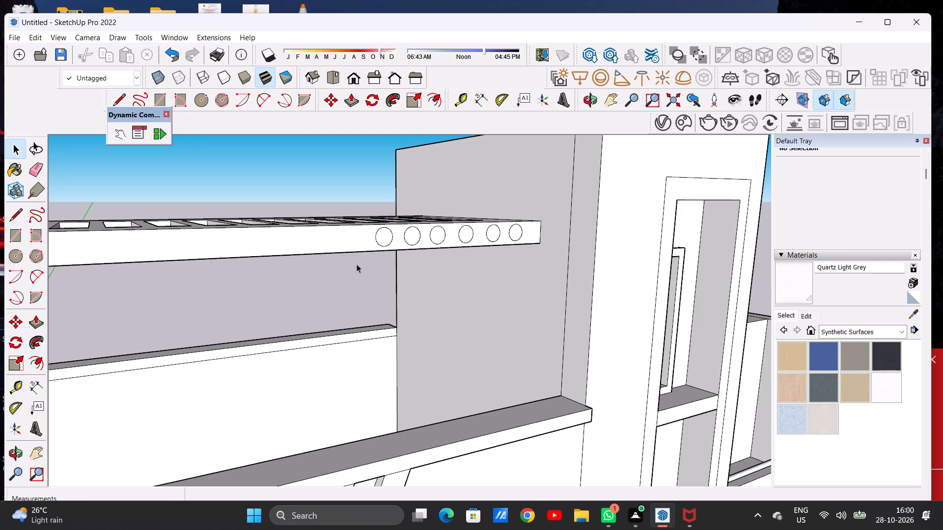
scroll(361, 289, "down", 7)
middle_click_drag(394, 274, 232, 270)
scroll(370, 272, "up", 7)
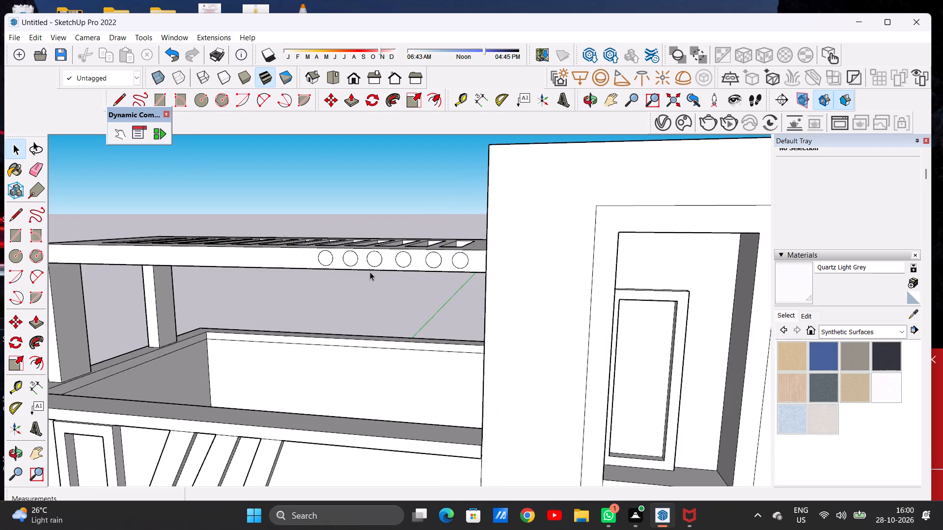
middle_click_drag(281, 273, 454, 298)
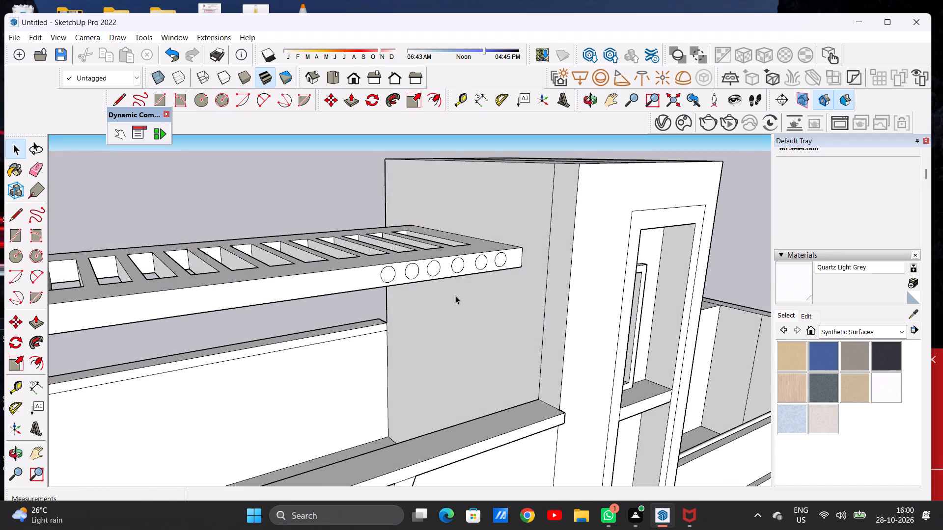
key("p")
scroll(495, 258, "up", 12)
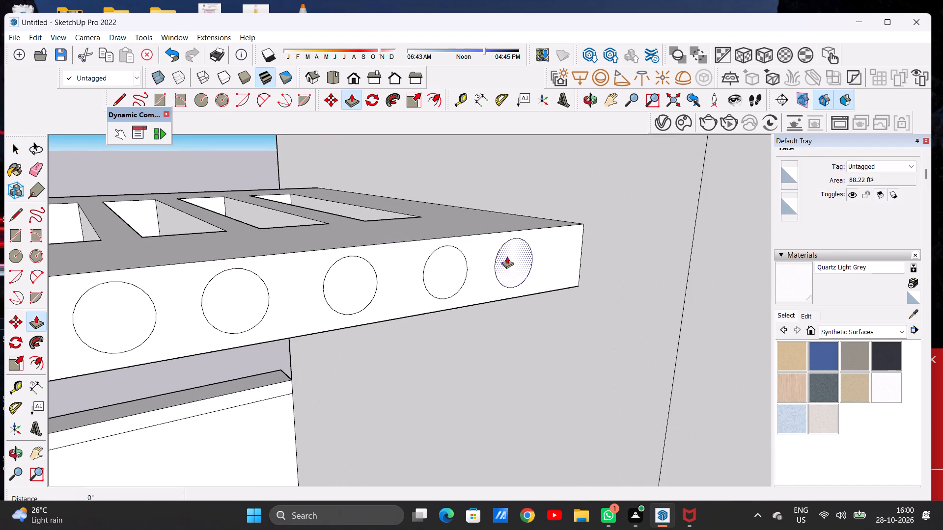
left_click(507, 256)
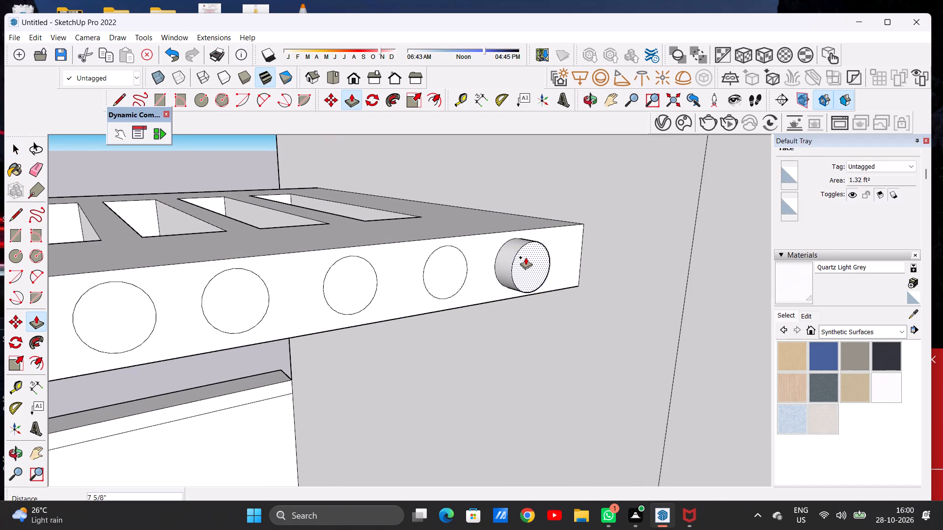
left_click(523, 256)
left_click(453, 265)
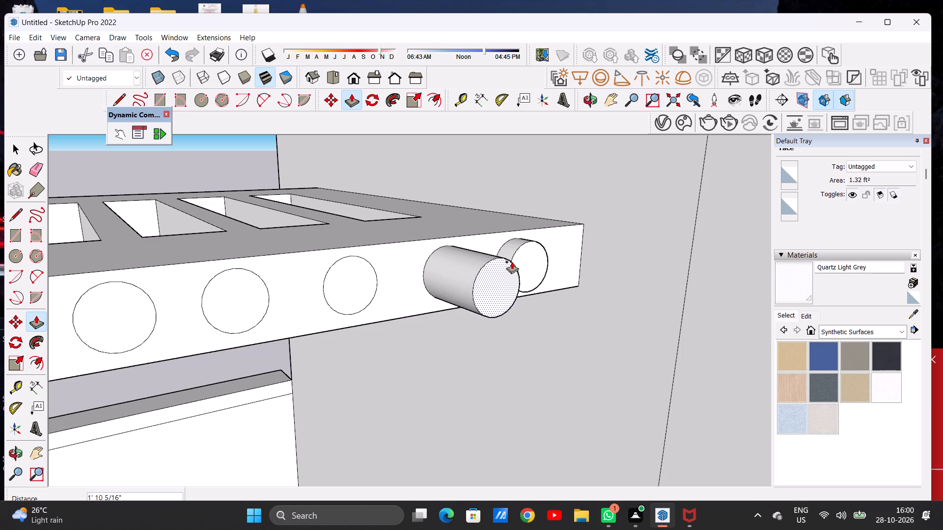
left_click(522, 251)
Push/Pull the remaining four circles out about 6 3/4" to match the two beside the tower.
scroll(518, 282, "down", 6)
scroll(428, 284, "up", 6)
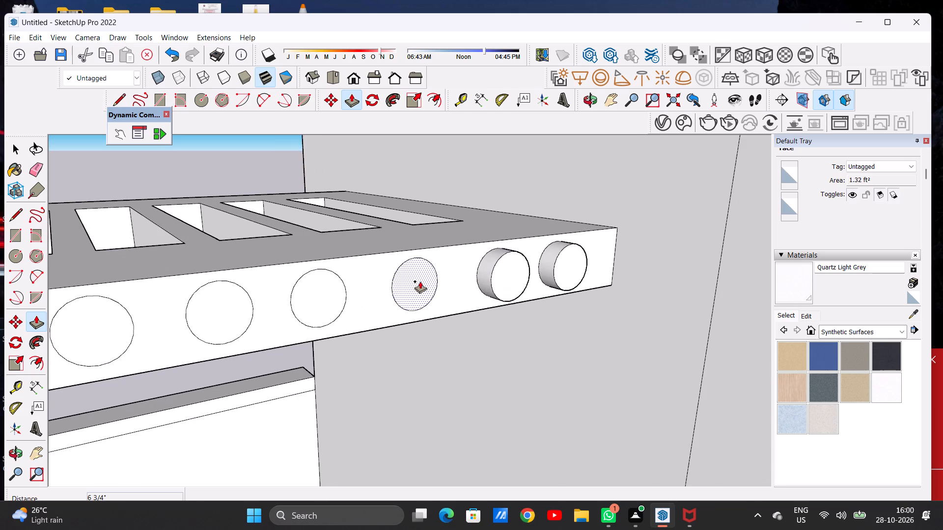
left_click(420, 281)
left_click(510, 264)
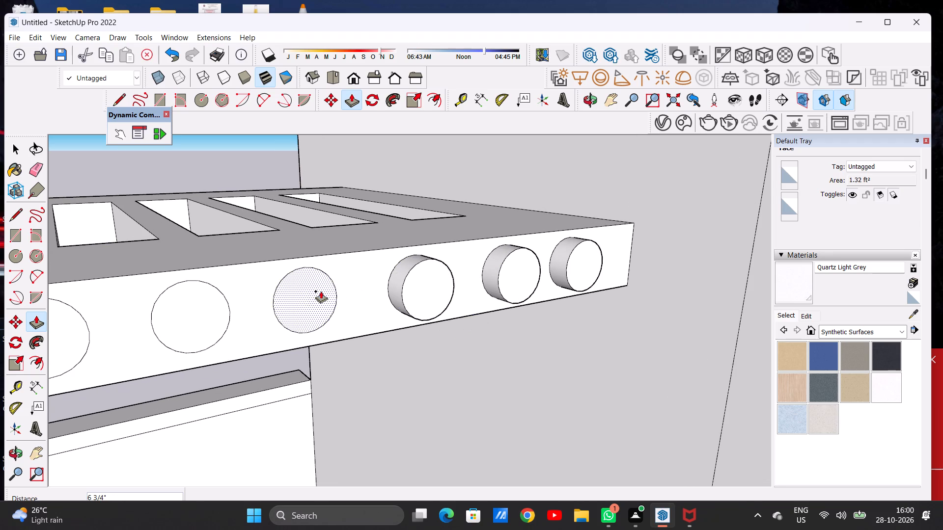
left_click(307, 294)
left_click(412, 283)
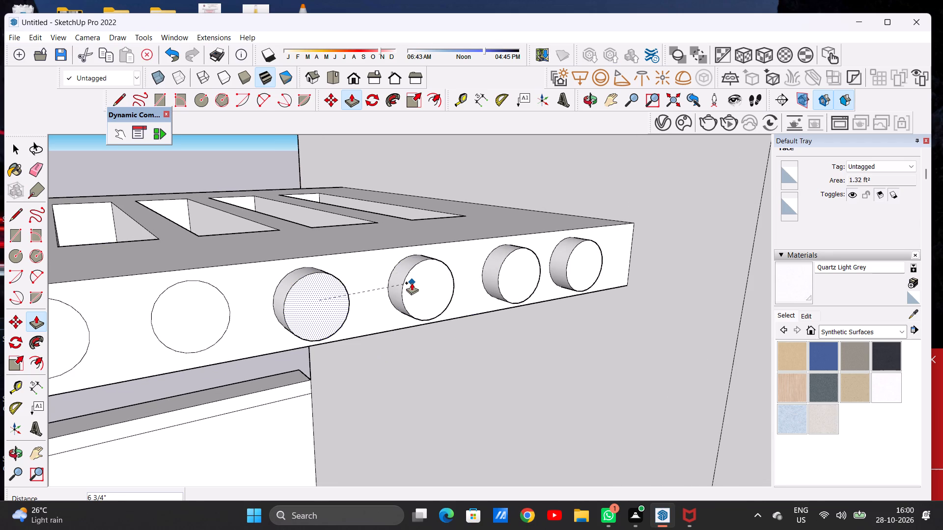
scroll(481, 267, "down", 6)
scroll(340, 289, "up", 6)
left_click(340, 289)
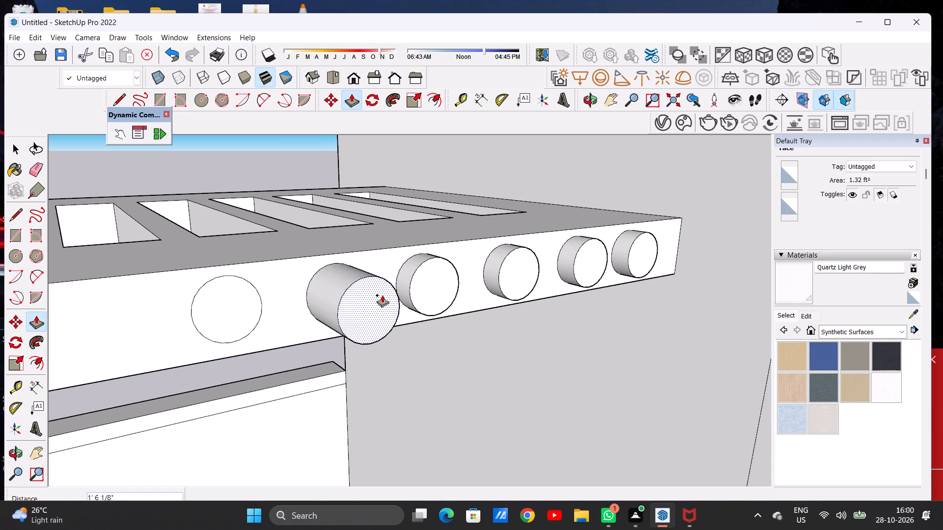
left_click(417, 275)
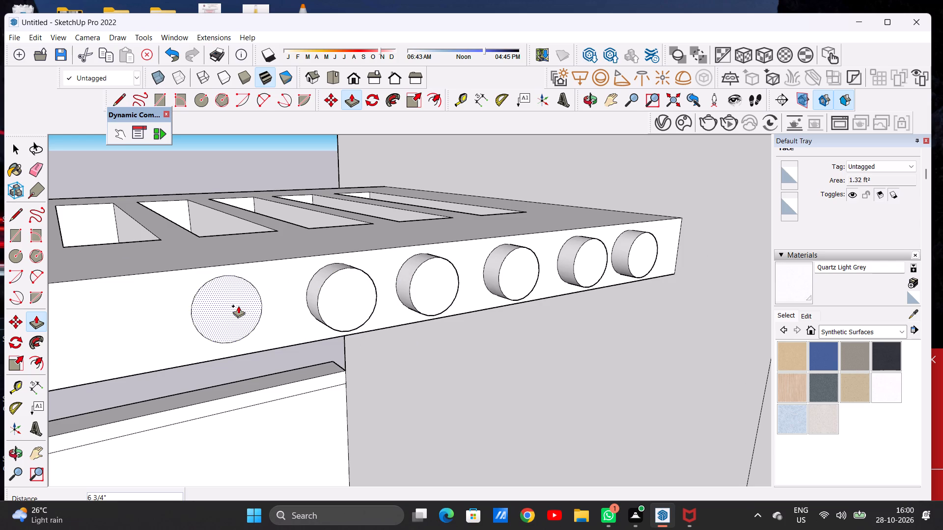
left_click(238, 306)
left_click(323, 296)
key("space")
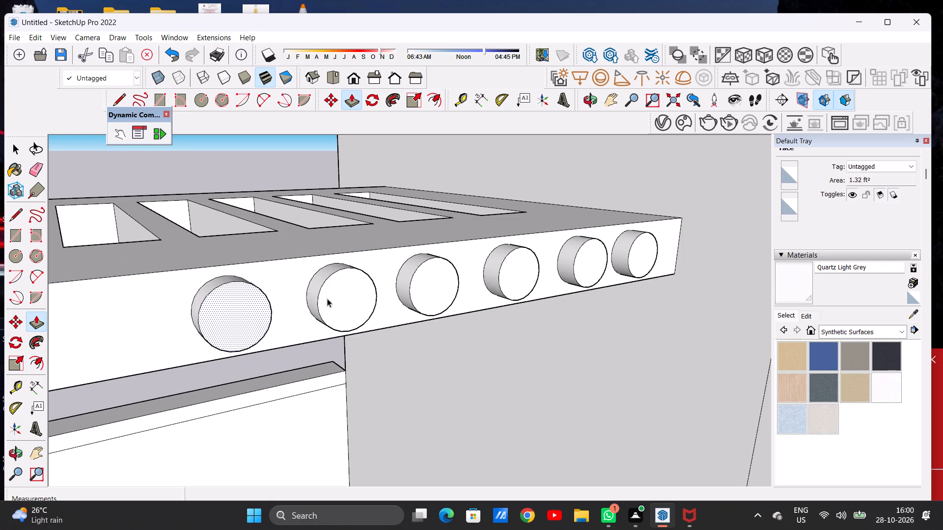
Examine the row of projecting discs and the slab openings within the roof terrace.
scroll(360, 312, "down", 2)
scroll(360, 312, "up", 1)
scroll(361, 312, "down", 20)
scroll(361, 312, "down", 5)
middle_click_drag(431, 322, 287, 271)
scroll(407, 318, "down", 11)
scroll(319, 317, "down", 5)
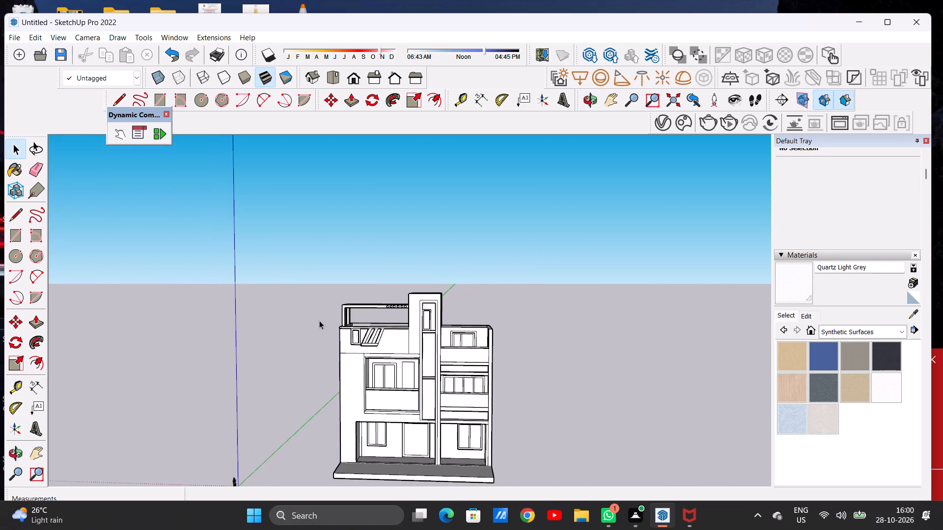
scroll(383, 325, "up", 7)
scroll(359, 345, "down", 1)
scroll(359, 345, "up", 7)
middle_click_drag(363, 327, 354, 399)
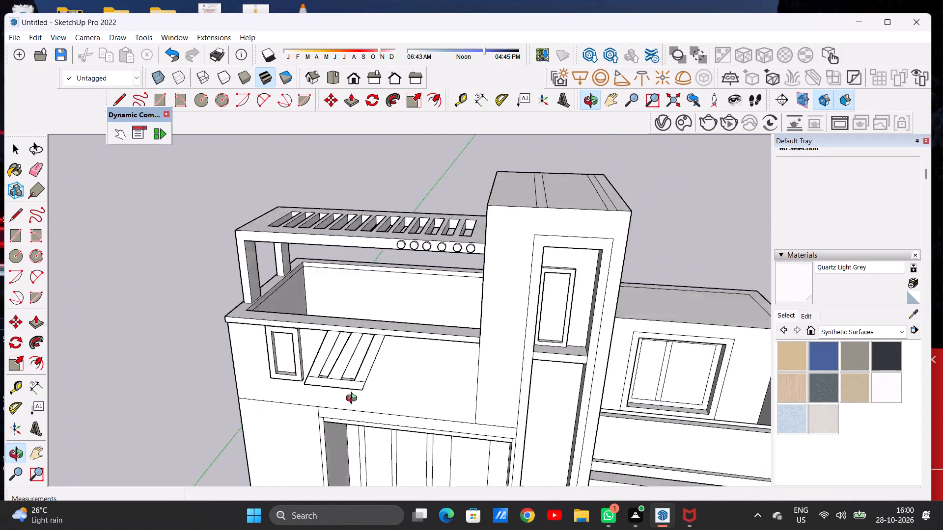
middle_click_drag(354, 399, 360, 261)
middle_click_drag(325, 317, 345, 369)
Examine the whole front facade and the ground-floor entrance area with its door and window.
scroll(361, 331, "down", 4)
scroll(360, 329, "up", 2)
scroll(360, 329, "down", 4)
scroll(362, 312, "up", 1)
scroll(362, 312, "down", 15)
scroll(399, 358, "up", 2)
scroll(399, 364, "down", 1)
scroll(398, 367, "up", 5)
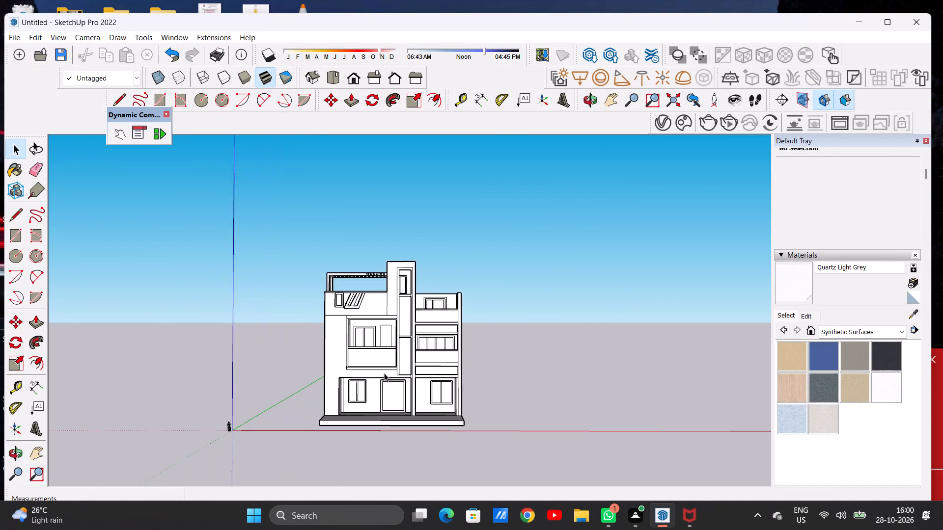
scroll(384, 373, "up", 16)
middle_click_drag(384, 406, 378, 383)
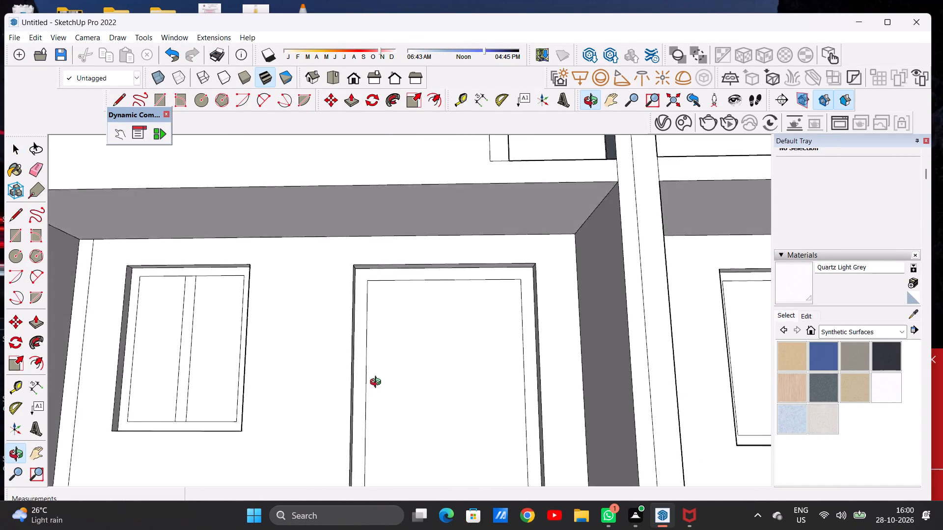
middle_click_drag(378, 383, 381, 425)
scroll(381, 377, "down", 7)
scroll(392, 378, "down", 17)
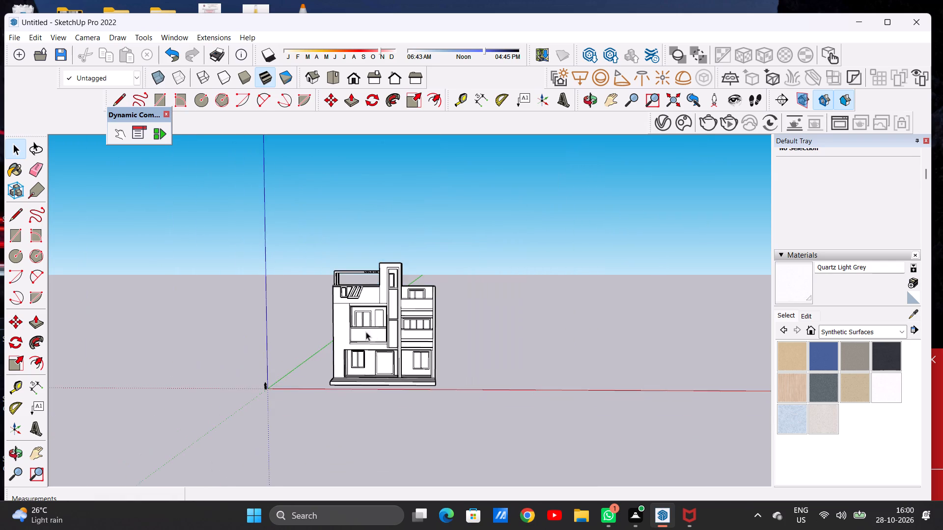
scroll(385, 331, "up", 6)
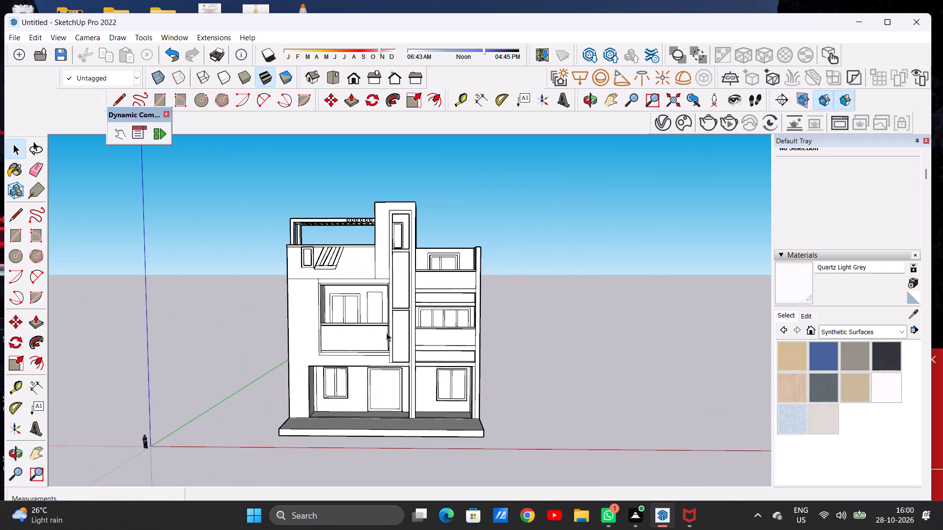
scroll(374, 336, "down", 2)
Examine the house's overall massing from its front corner and side.
middle_click_drag(406, 324, 219, 339)
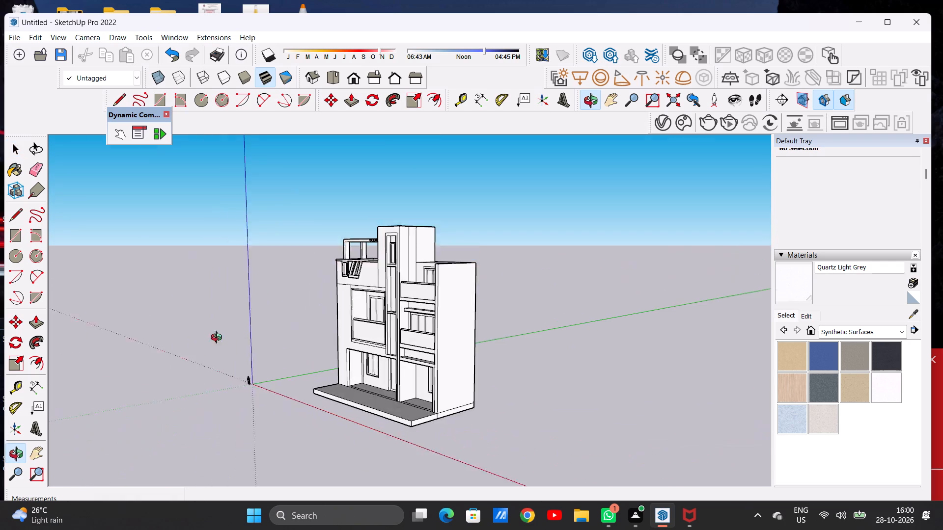
middle_click_drag(219, 339, 262, 339)
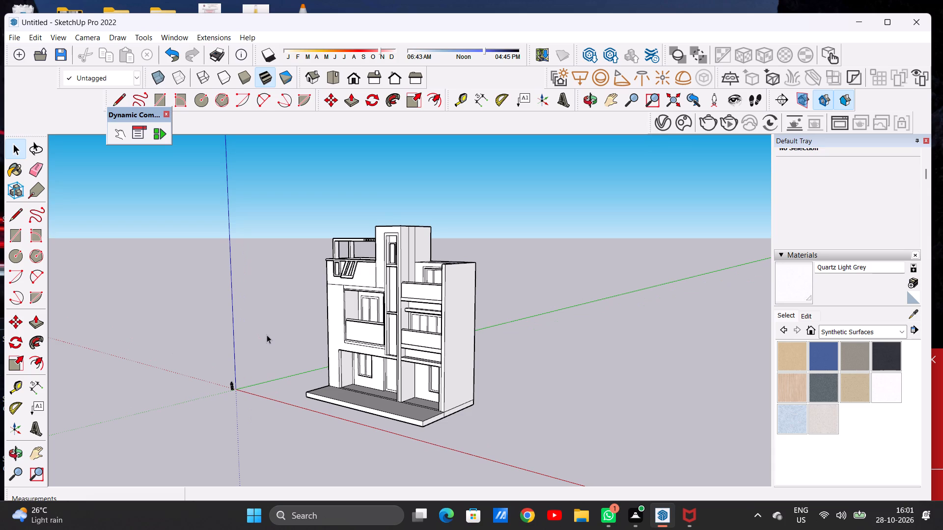
scroll(271, 335, "down", 5)
middle_click_drag(327, 315, 416, 311)
scroll(327, 301, "up", 8)
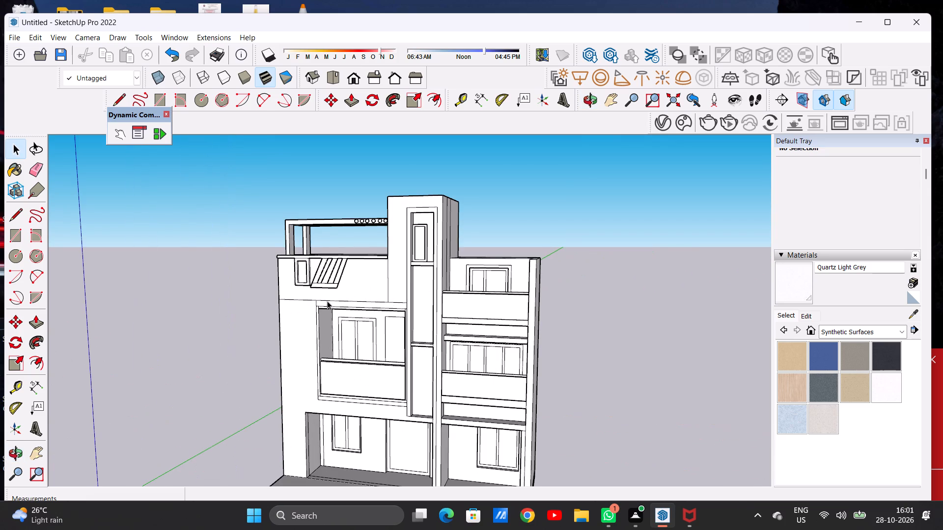
scroll(327, 301, "down", 3)
scroll(330, 301, "up", 1)
scroll(337, 301, "down", 3)
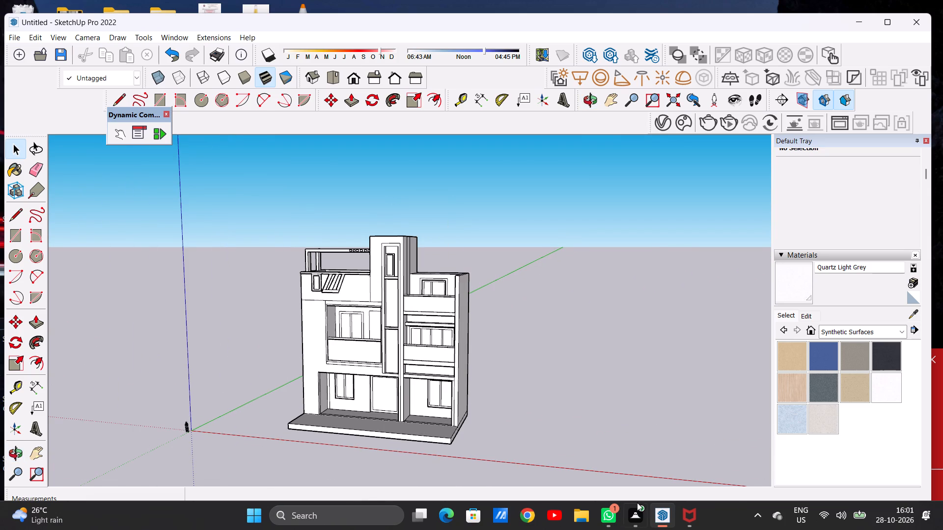
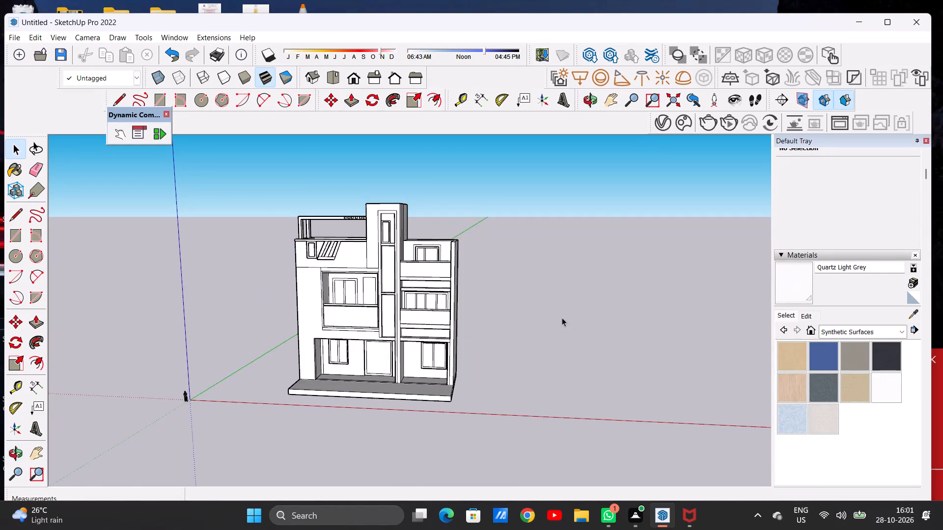
Examine the row of projecting discs and the slotted terrace slab beside the tower, up close and within the whole facade.
scroll(572, 317, "down", 7)
scroll(500, 321, "up", 8)
scroll(500, 321, "down", 6)
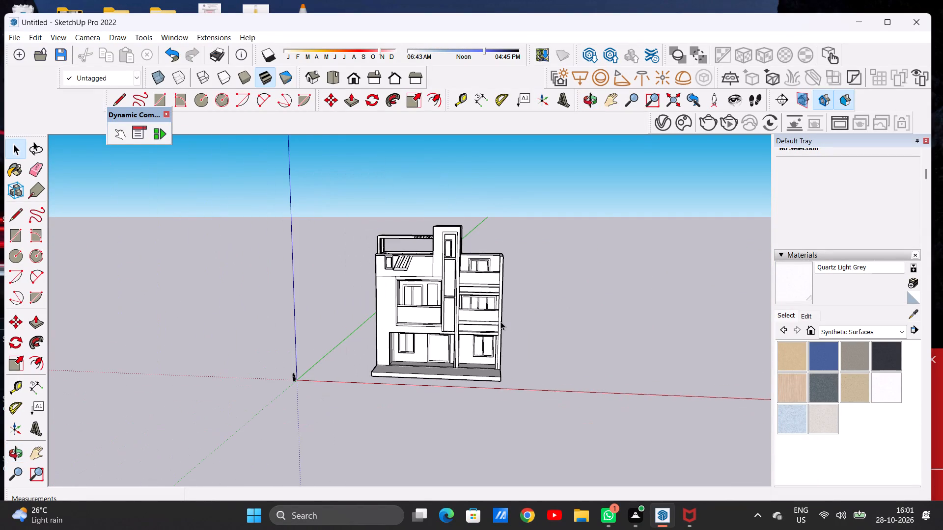
middle_click_drag(487, 318, 511, 301)
scroll(427, 245, "up", 7)
scroll(427, 237, "up", 14)
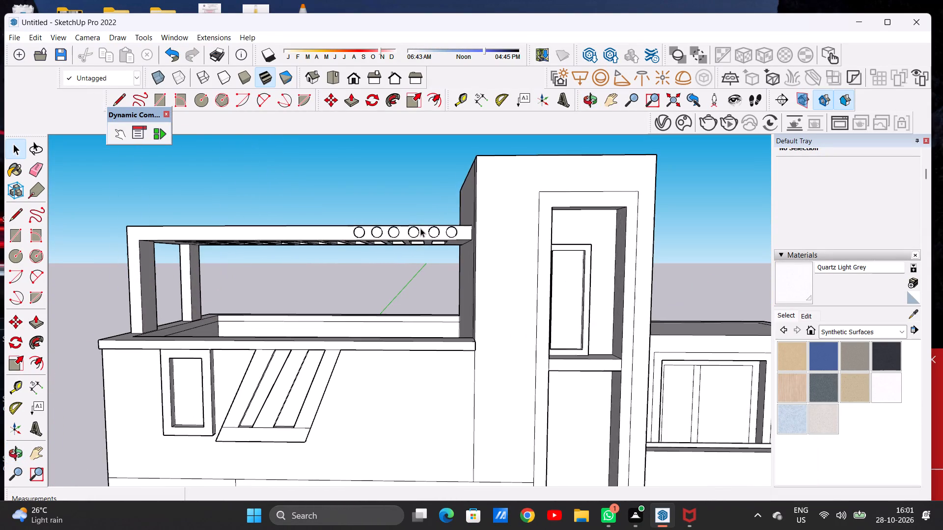
middle_click_drag(409, 228, 372, 323)
scroll(379, 258, "up", 3)
scroll(377, 254, "down", 1)
scroll(377, 254, "up", 10)
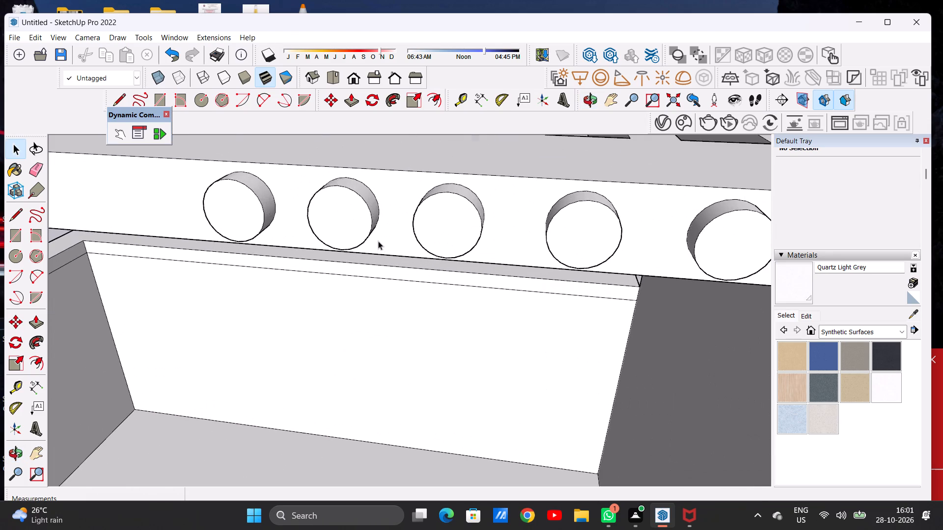
scroll(392, 275, "down", 20)
scroll(392, 275, "down", 9)
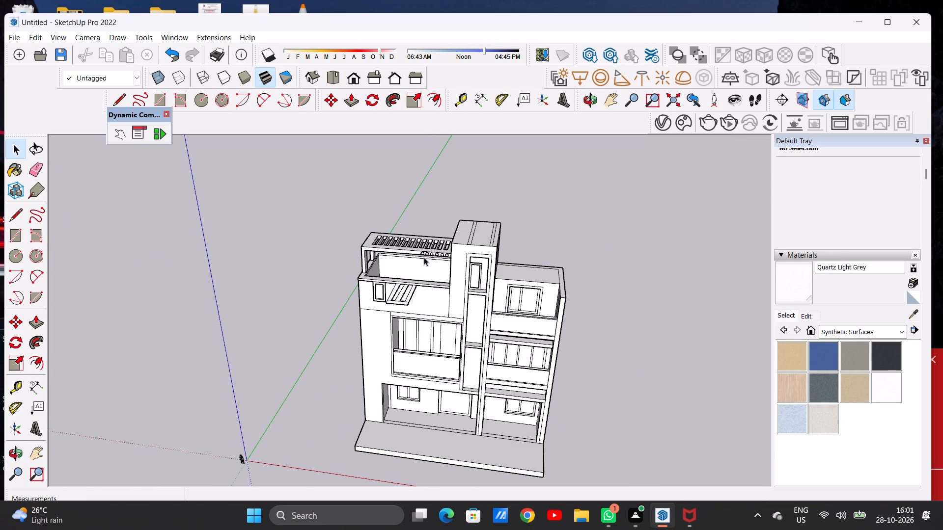
scroll(397, 249, "down", 2)
middle_click_drag(393, 281, 415, 221)
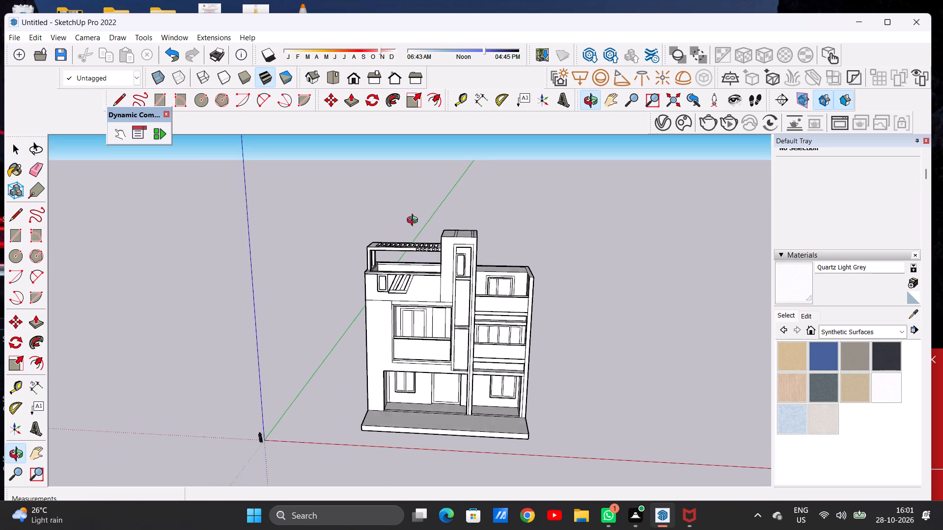
middle_click_drag(415, 221, 415, 219)
scroll(417, 231, "up", 13)
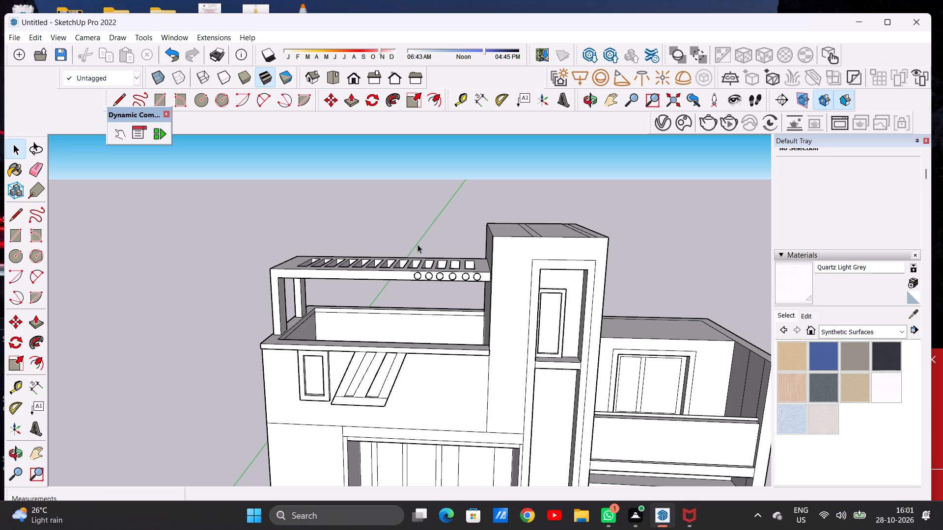
scroll(422, 261, "down", 6)
middle_click_drag(404, 283, 402, 275)
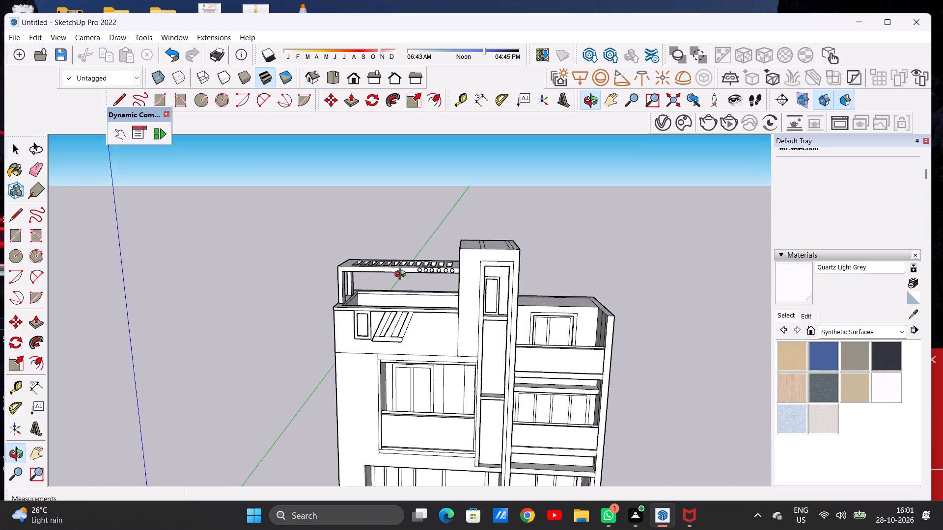
middle_click_drag(402, 275, 404, 258)
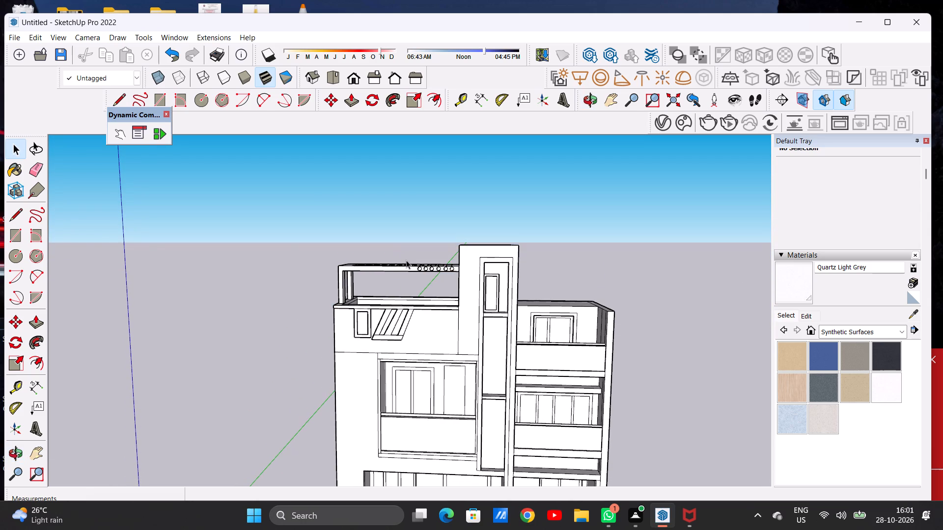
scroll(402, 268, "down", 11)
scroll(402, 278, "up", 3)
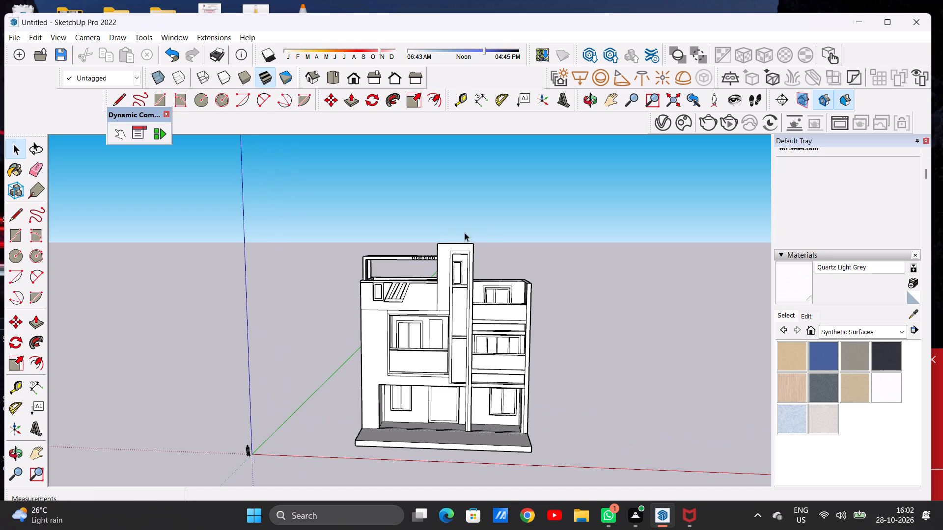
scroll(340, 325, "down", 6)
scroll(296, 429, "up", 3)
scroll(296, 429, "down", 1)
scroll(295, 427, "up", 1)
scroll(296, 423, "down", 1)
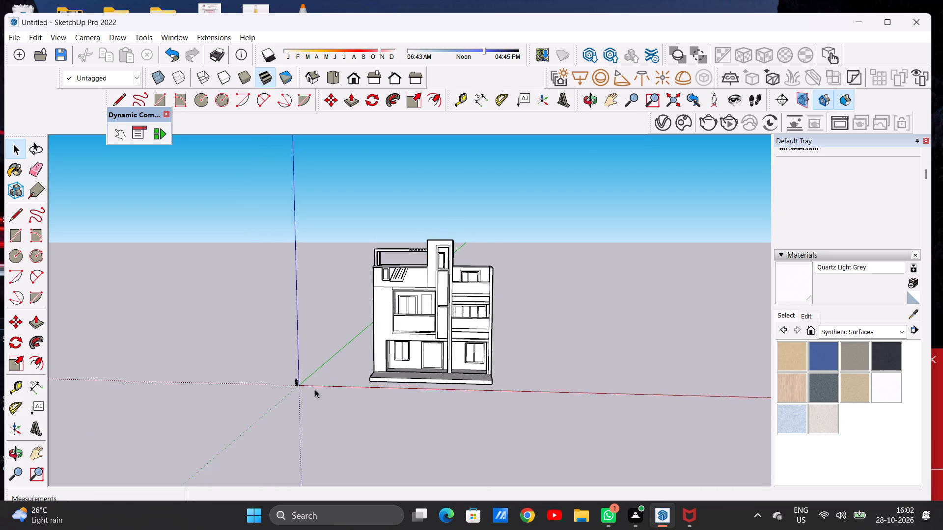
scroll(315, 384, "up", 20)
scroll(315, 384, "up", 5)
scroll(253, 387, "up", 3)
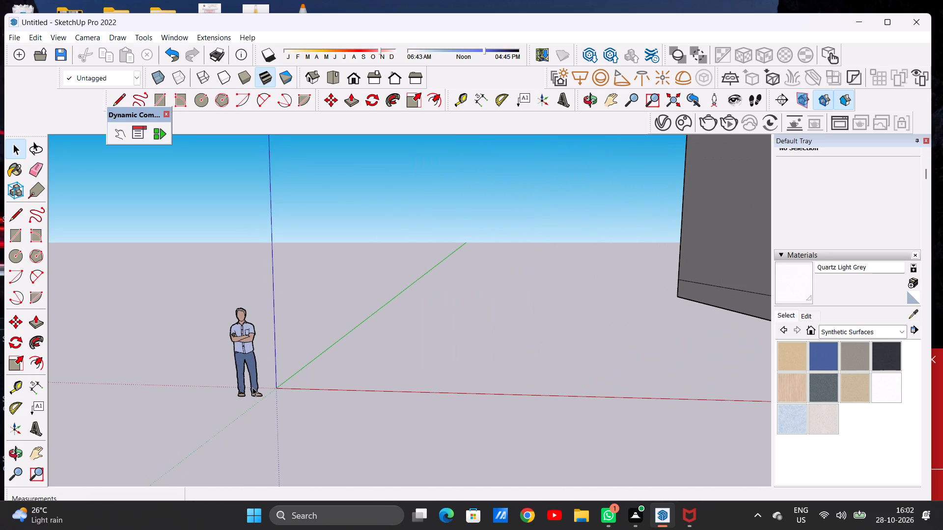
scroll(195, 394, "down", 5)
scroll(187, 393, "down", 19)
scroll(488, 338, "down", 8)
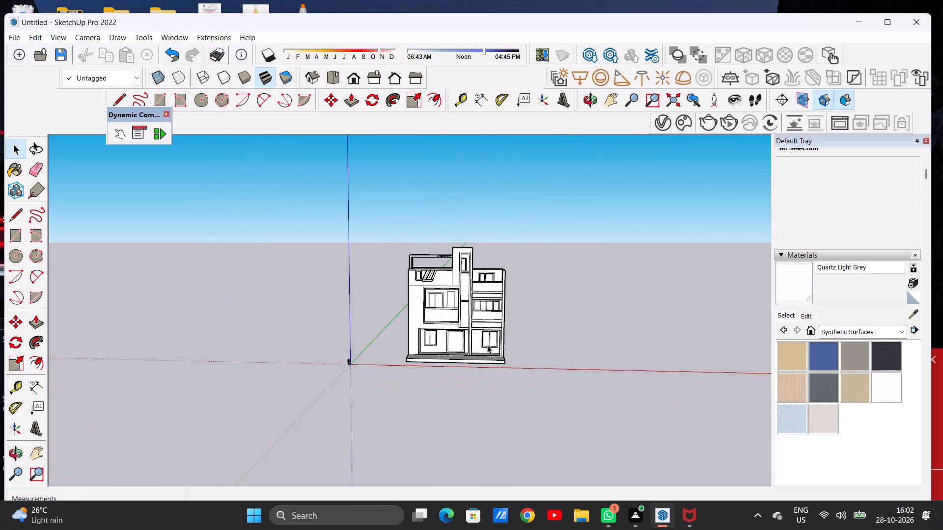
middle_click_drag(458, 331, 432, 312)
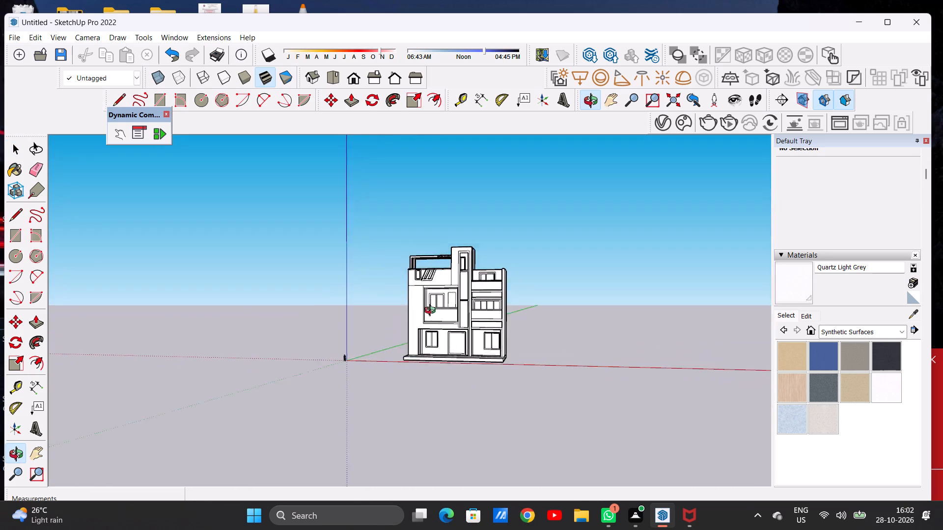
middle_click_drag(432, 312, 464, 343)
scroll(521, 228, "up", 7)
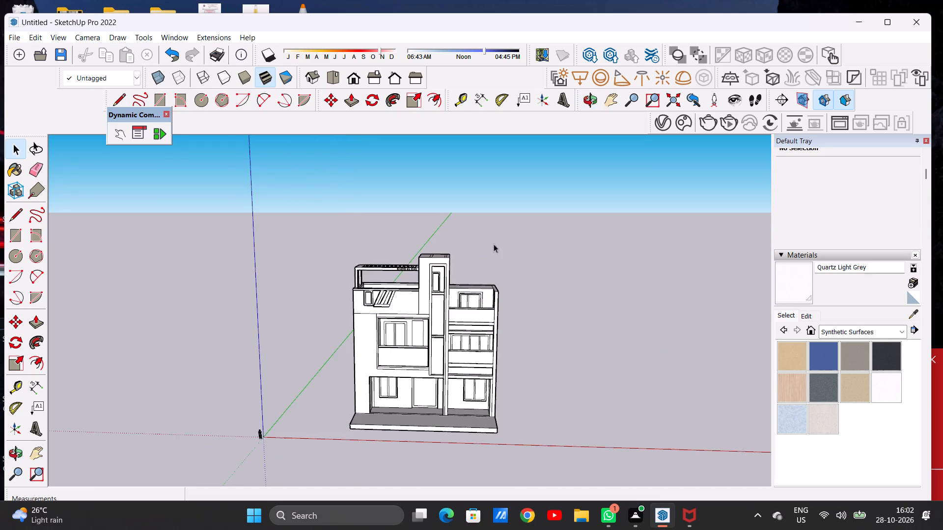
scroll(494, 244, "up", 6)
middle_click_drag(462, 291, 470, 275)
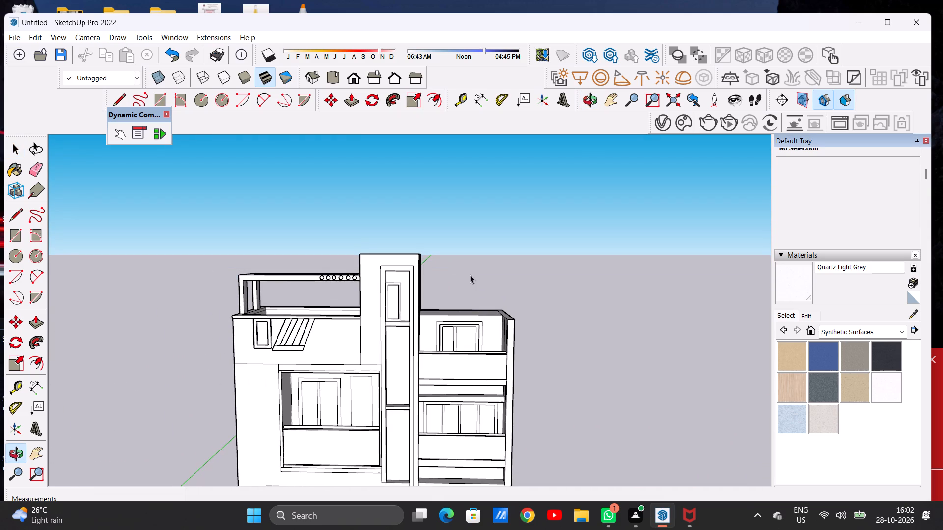
Erase the four leftover lines running front to back across the tower's flat top face.
scroll(446, 268, "down", 5)
middle_click_drag(391, 253, 404, 340)
scroll(427, 264, "up", 7)
middle_click_drag(409, 265, 392, 304)
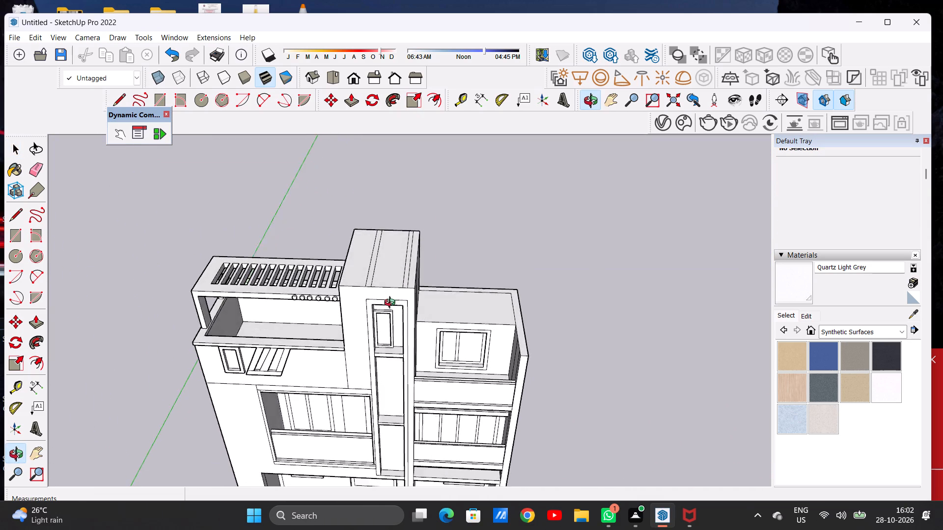
middle_click_drag(392, 304, 390, 304)
scroll(391, 266, "up", 6)
key("e")
scroll(379, 264, "up", 1)
scroll(379, 264, "down", 1)
scroll(379, 264, "up", 3)
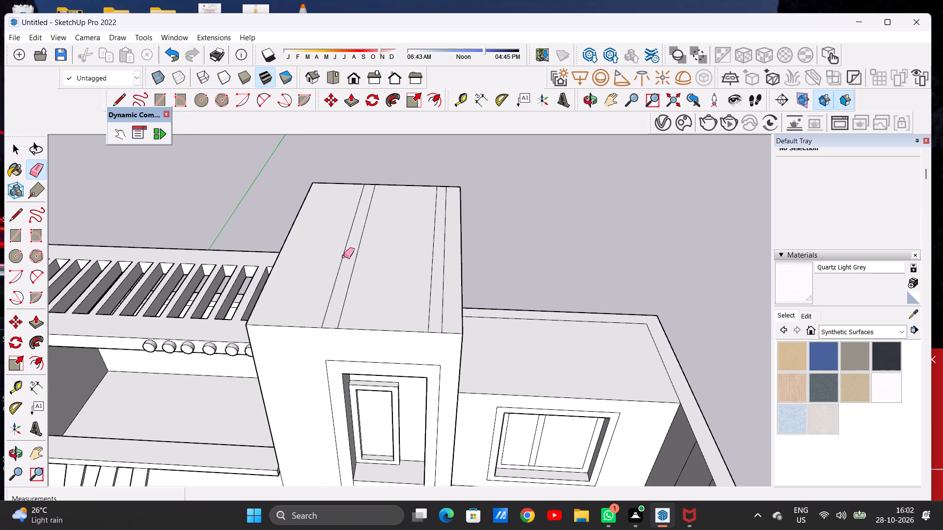
left_click_drag(344, 256, 354, 269)
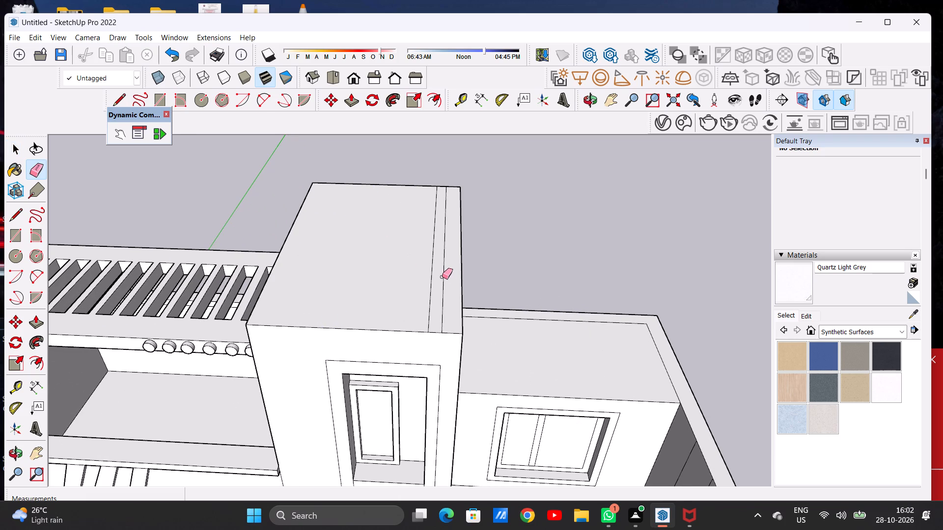
left_click_drag(441, 281, 422, 283)
left_click_drag(450, 269, 430, 283)
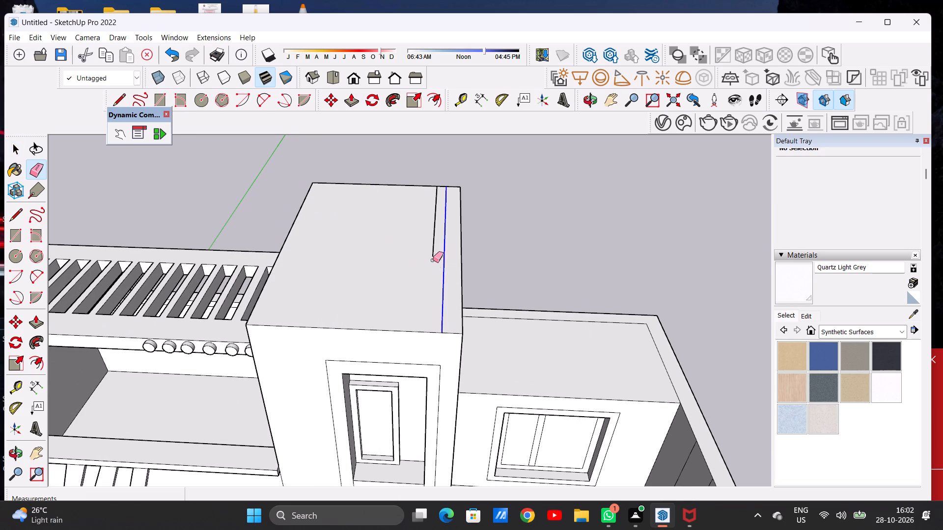
left_click_drag(433, 231, 436, 235)
left_click_drag(426, 250, 435, 254)
left_click_drag(437, 248, 435, 256)
left_click_drag(435, 244, 435, 250)
key("space")
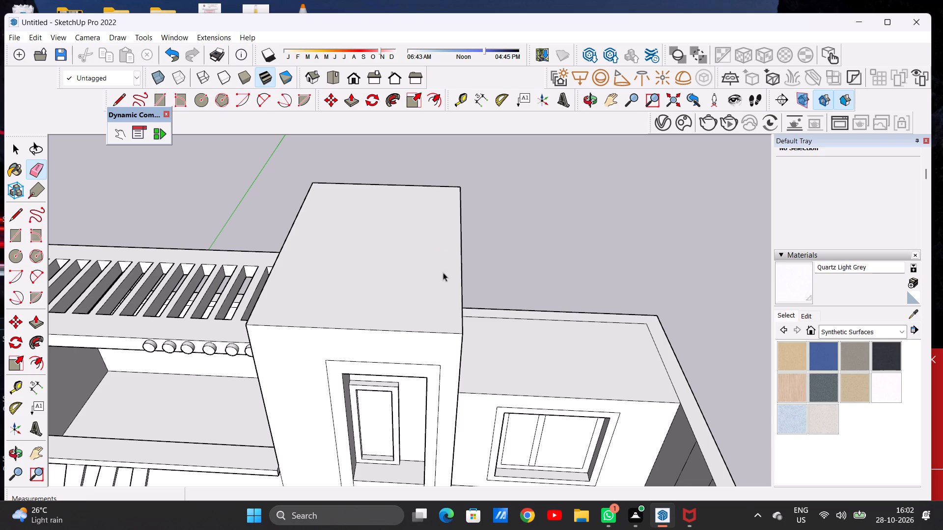
Push/Pull the tower's top face up about 1' 3" to form a band around its top.
scroll(450, 316, "down", 14)
middle_click_drag(440, 340, 440, 238)
scroll(436, 286, "up", 5)
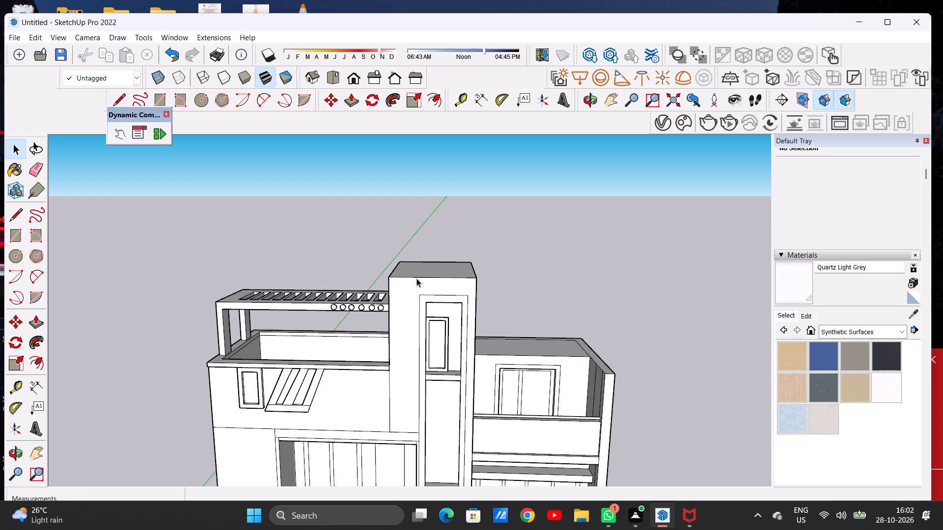
scroll(430, 255, "down", 5)
middle_click_drag(458, 301, 442, 306)
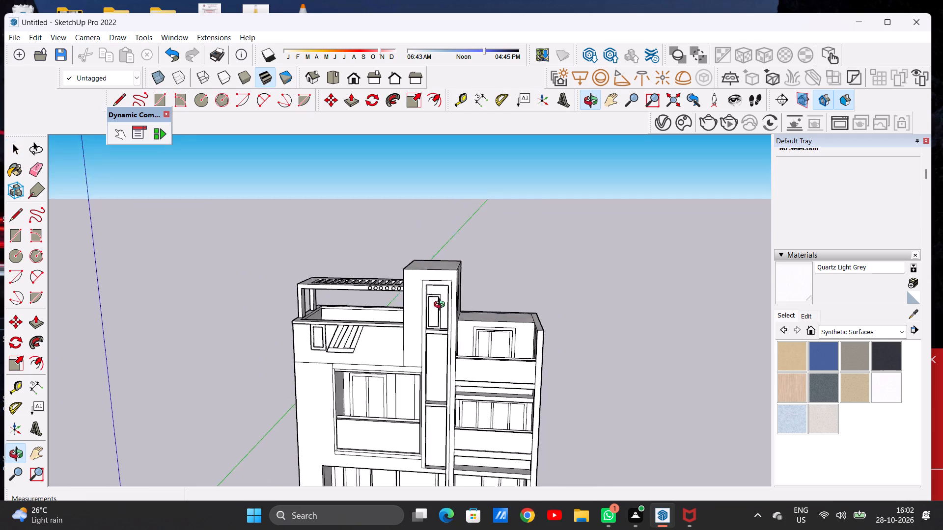
middle_click_drag(442, 306, 441, 305)
scroll(455, 266, "up", 11)
scroll(455, 266, "down", 1)
middle_click_drag(422, 278, 441, 275)
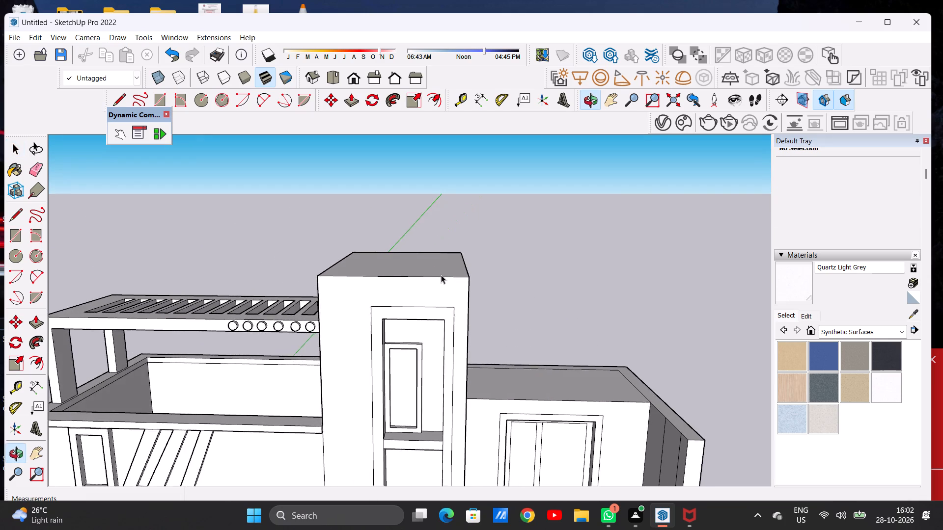
scroll(441, 275, "up", 5)
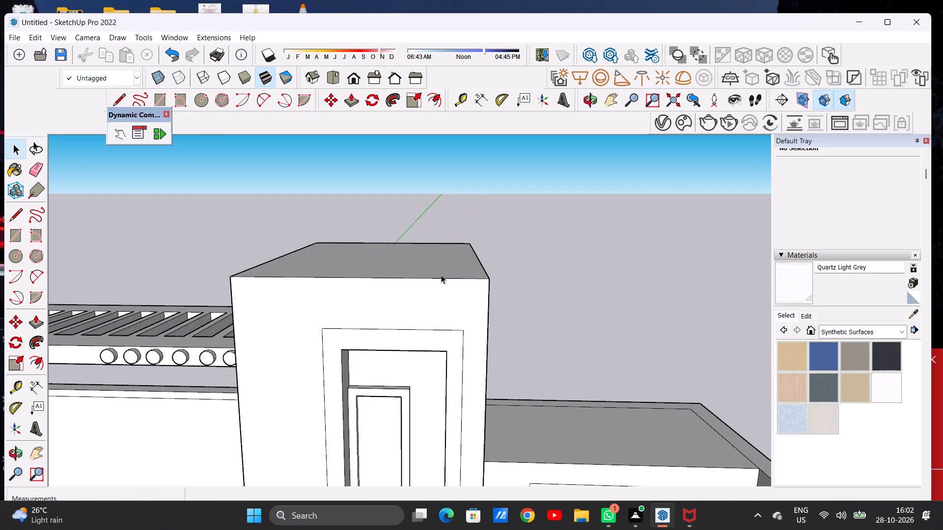
key("p")
middle_click_drag(432, 288, 402, 309)
scroll(451, 287, "up", 6)
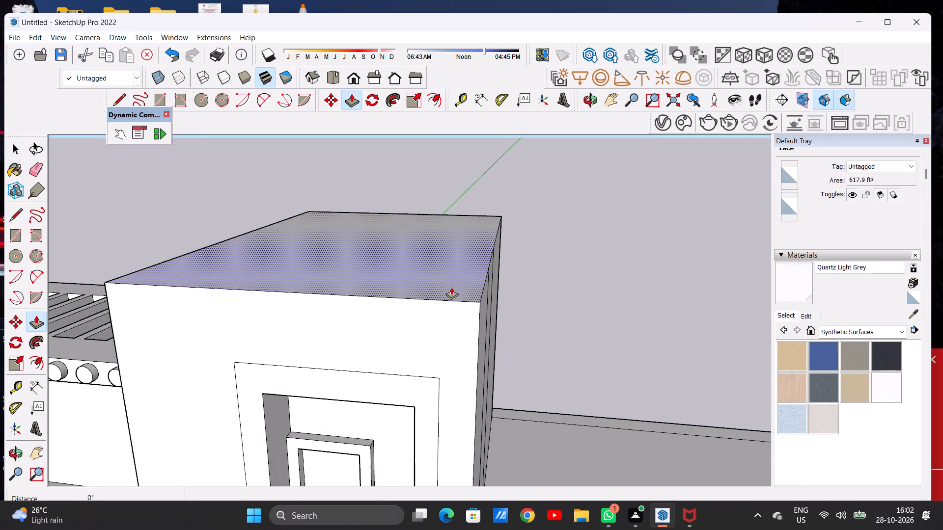
left_click(451, 287)
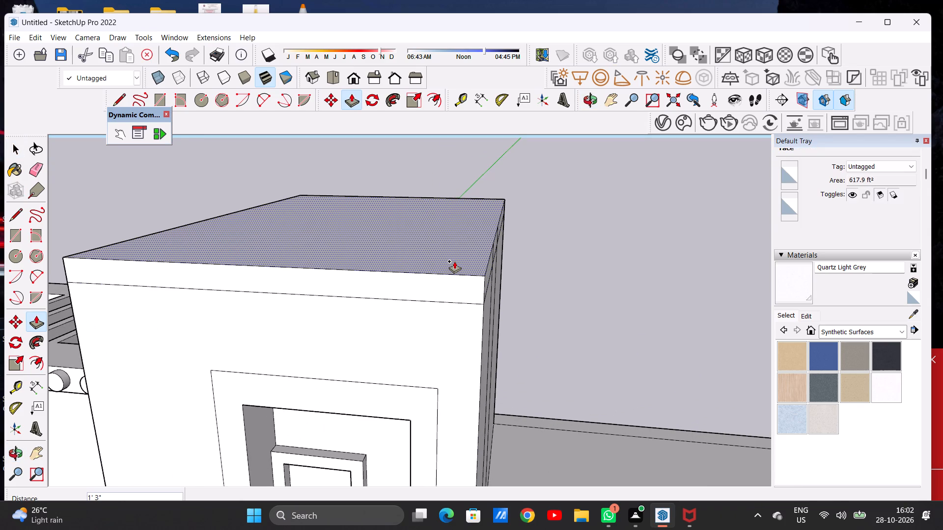
left_click(454, 265)
key("space")
Erase the two short vertical edges crossing the top band on the tower side facing away from the pergola.
scroll(483, 255, "down", 8)
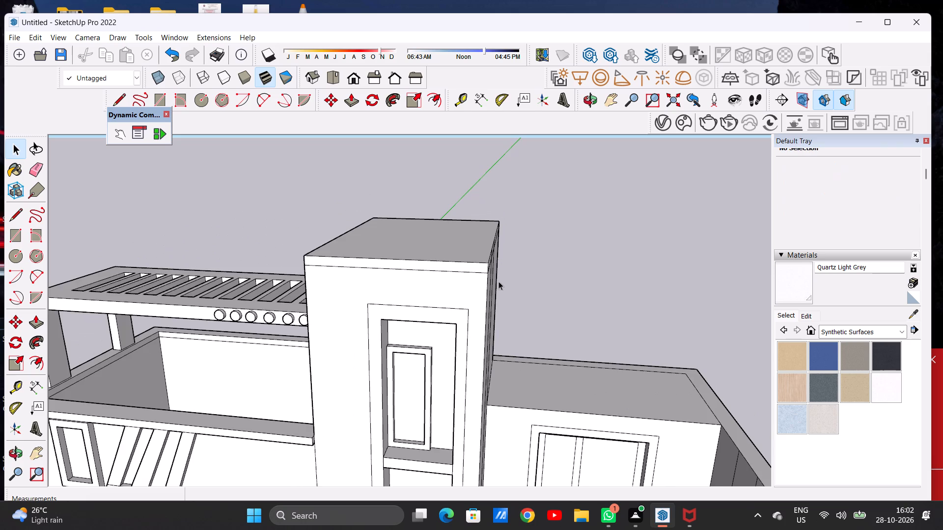
middle_click_drag(496, 281, 343, 282)
scroll(460, 264, "up", 9)
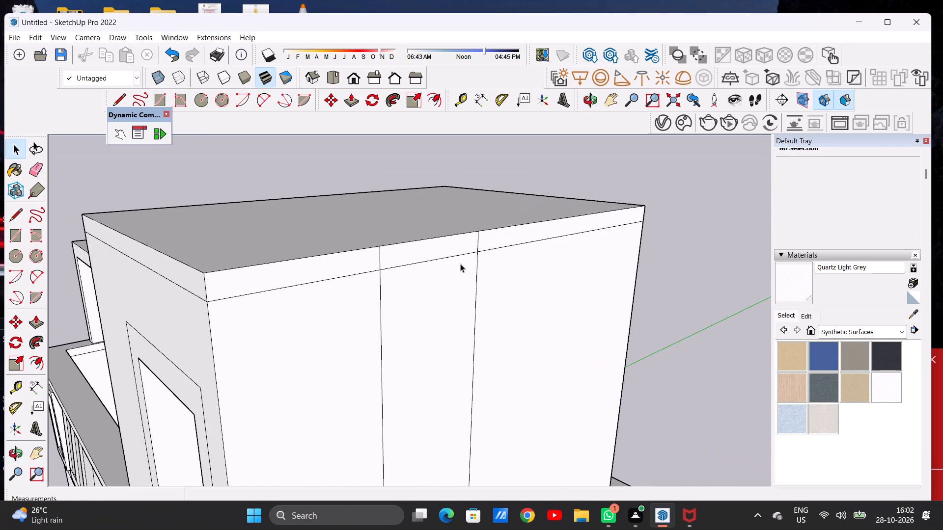
key("e")
scroll(427, 259, "up", 5)
left_click(342, 260)
left_click_drag(353, 255, 333, 260)
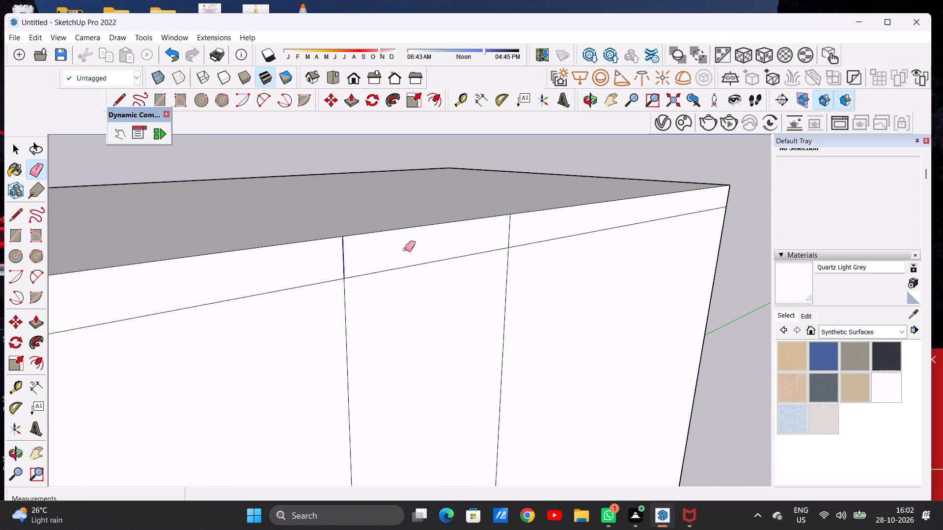
left_click_drag(521, 228, 500, 236)
Erase the three short vertical edges crossing the top band on the tower's rear face.
scroll(513, 246, "down", 3)
scroll(515, 246, "up", 1)
scroll(515, 246, "down", 9)
scroll(508, 239, "up", 1)
scroll(508, 240, "down", 6)
middle_click_drag(575, 238, 505, 240)
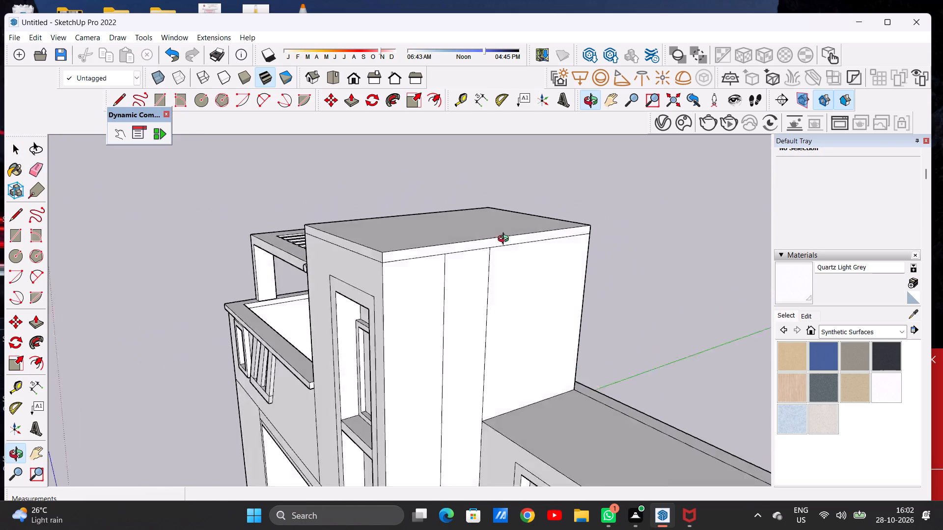
middle_click_drag(505, 240, 227, 251)
scroll(383, 253, "up", 13)
left_click_drag(275, 258, 299, 259)
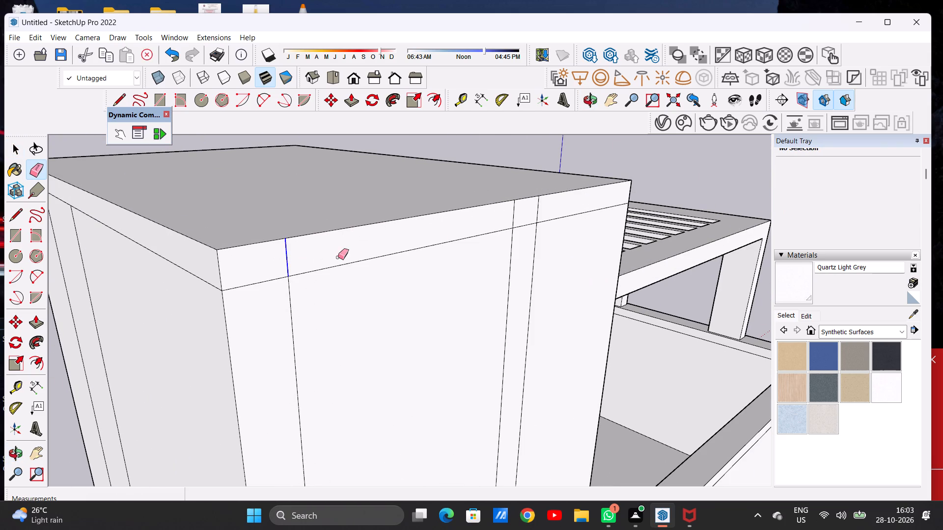
left_click_drag(549, 209, 509, 218)
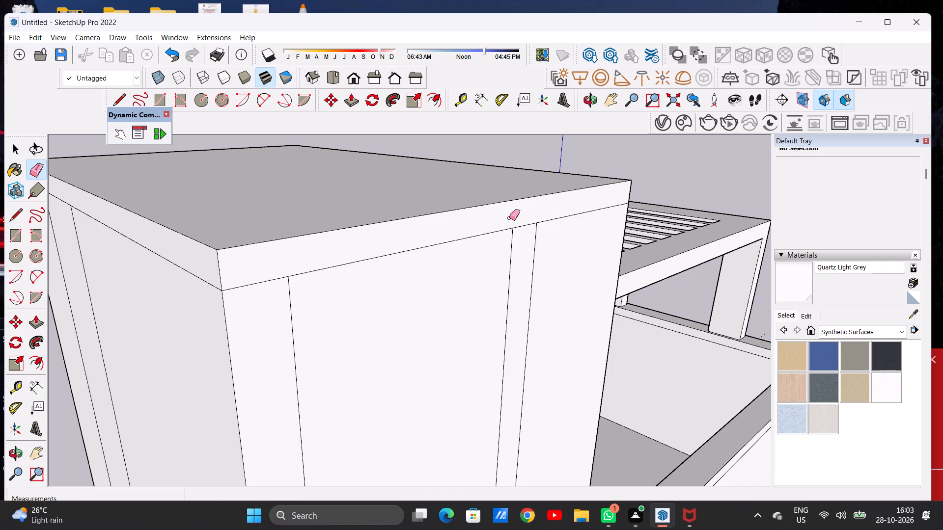
Erase the short vertical edge crossing the top band near the front corner of the tower's pergola side.
middle_click_drag(536, 230, 219, 231)
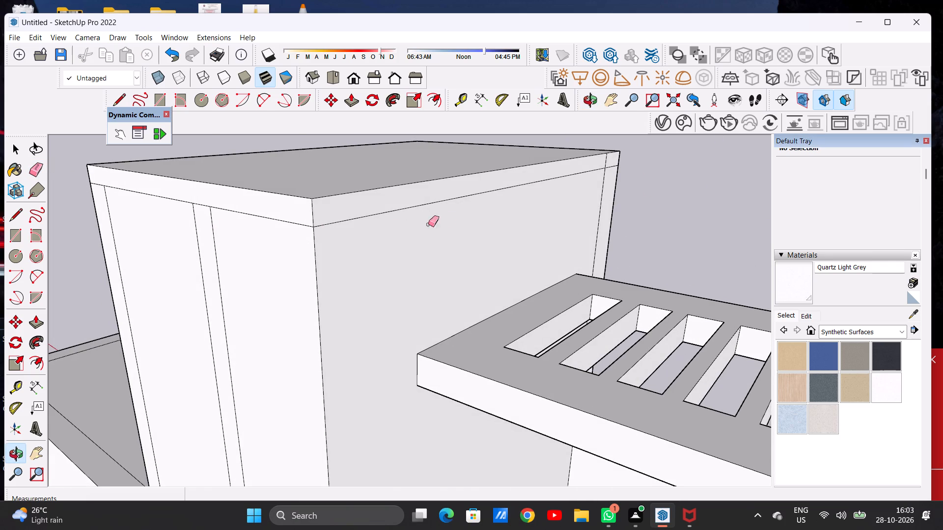
middle_click_drag(396, 228, 211, 232)
scroll(319, 242, "down", 14)
scroll(504, 227, "up", 3)
scroll(504, 226, "down", 1)
scroll(499, 225, "up", 10)
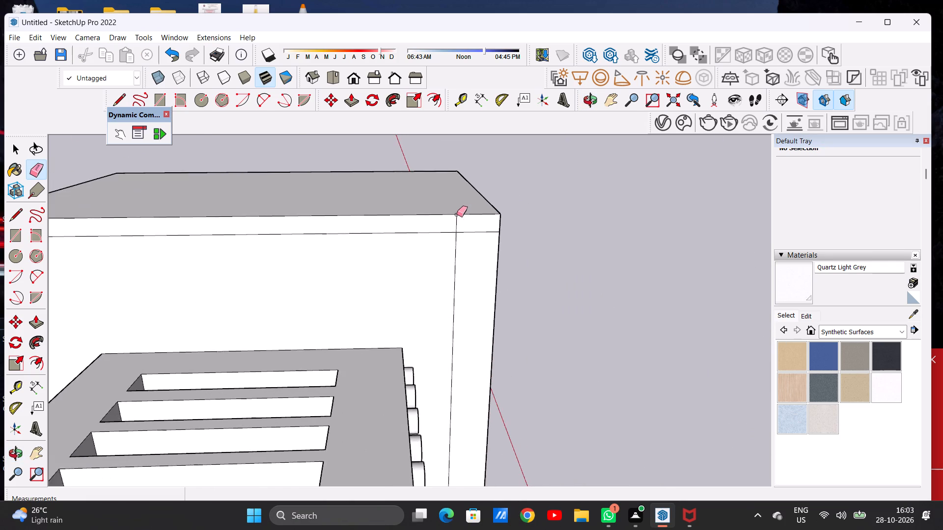
scroll(457, 214, "up", 5)
left_click_drag(458, 227, 446, 230)
key("space")
scroll(500, 234, "down", 6)
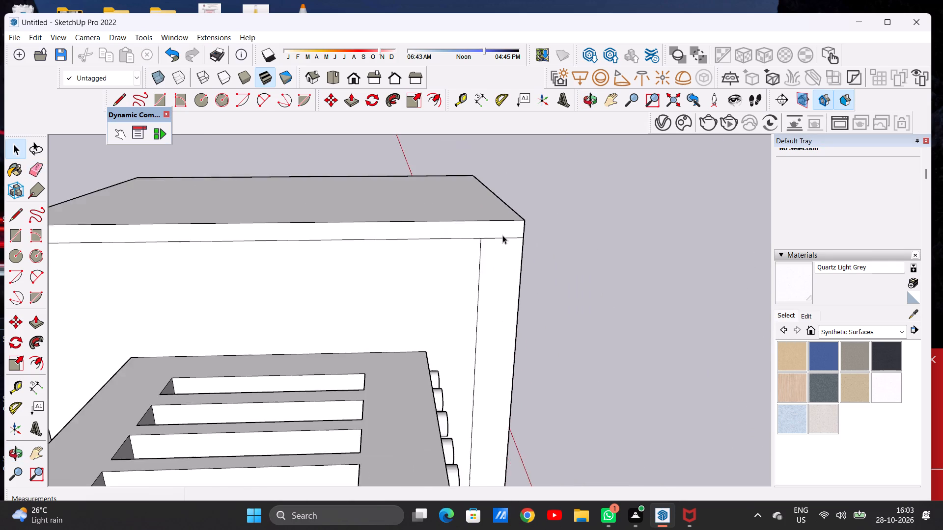
Push/Pull the front face of the tower's top band outward about 1' 8 5/8" to form an overhang.
scroll(502, 235, "down", 17)
scroll(443, 247, "up", 1)
scroll(443, 247, "down", 1)
scroll(443, 247, "up", 1)
scroll(443, 247, "down", 1)
middle_click_drag(493, 248, 207, 229)
scroll(397, 238, "down", 7)
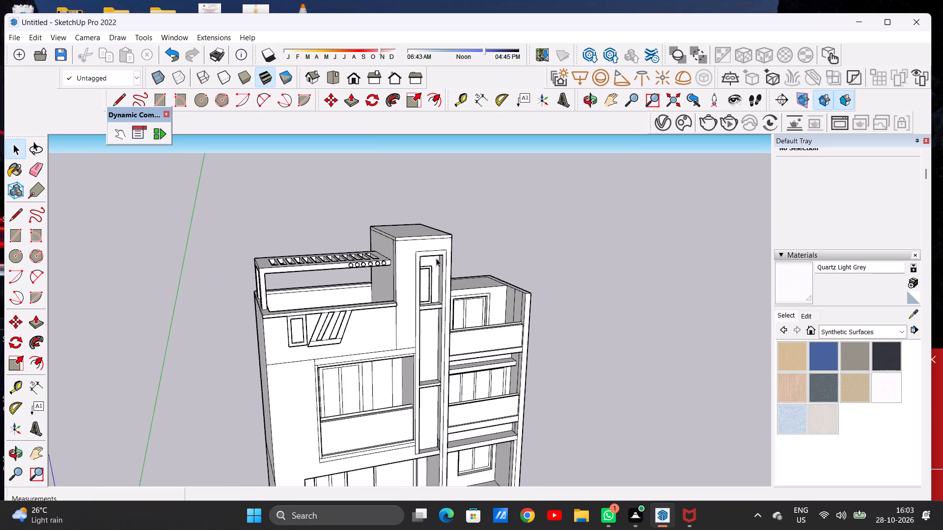
middle_click_drag(435, 258, 346, 236)
scroll(398, 234, "up", 16)
scroll(396, 240, "down", 8)
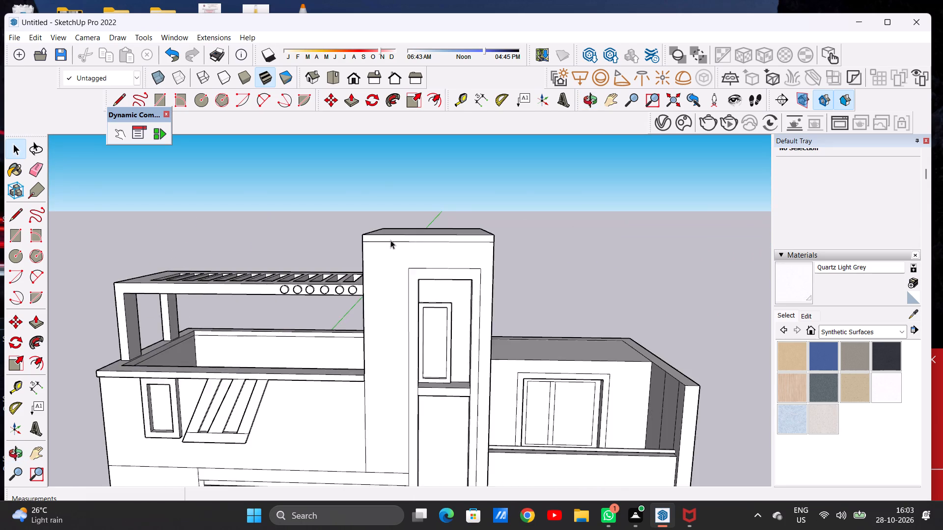
scroll(390, 240, "down", 7)
middle_click_drag(457, 243, 251, 267)
scroll(410, 247, "up", 6)
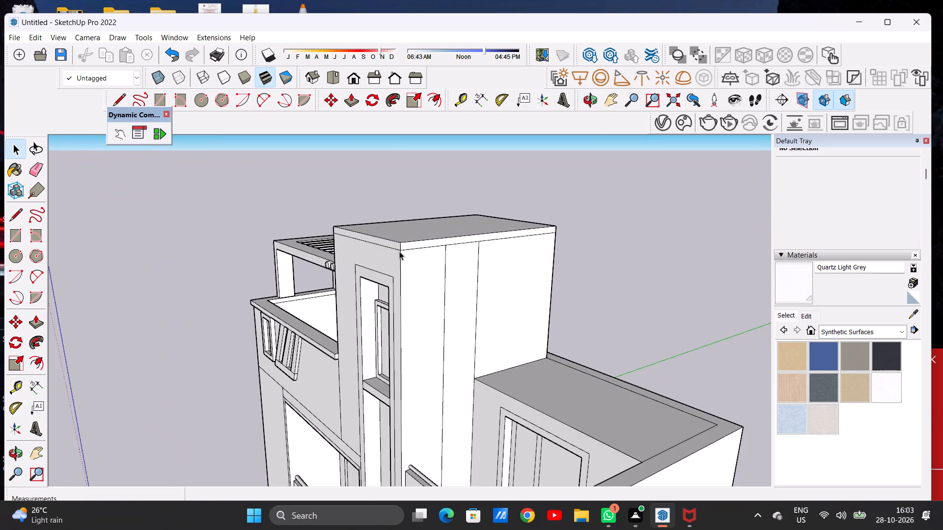
middle_click_drag(391, 257, 456, 256)
scroll(459, 270, "down", 2)
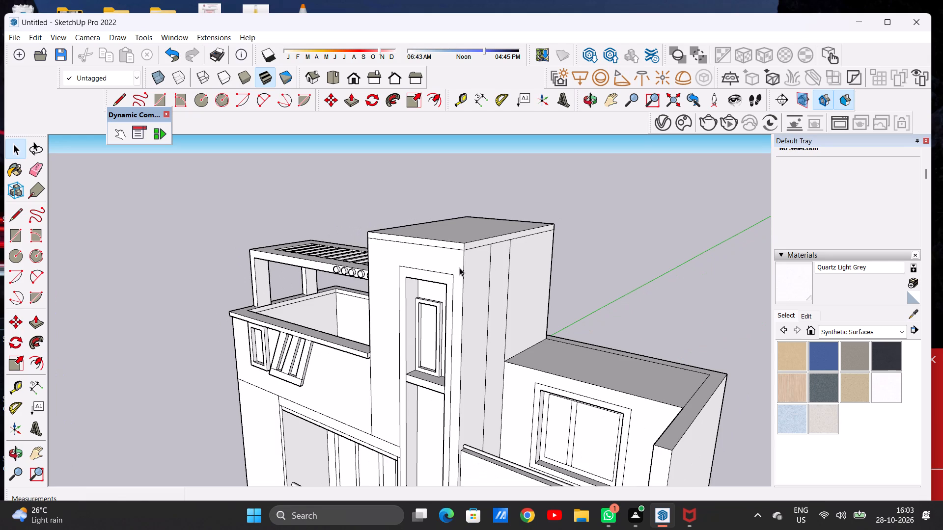
scroll(459, 267, "down", 6)
scroll(467, 250, "up", 4)
scroll(467, 250, "down", 1)
scroll(467, 250, "up", 3)
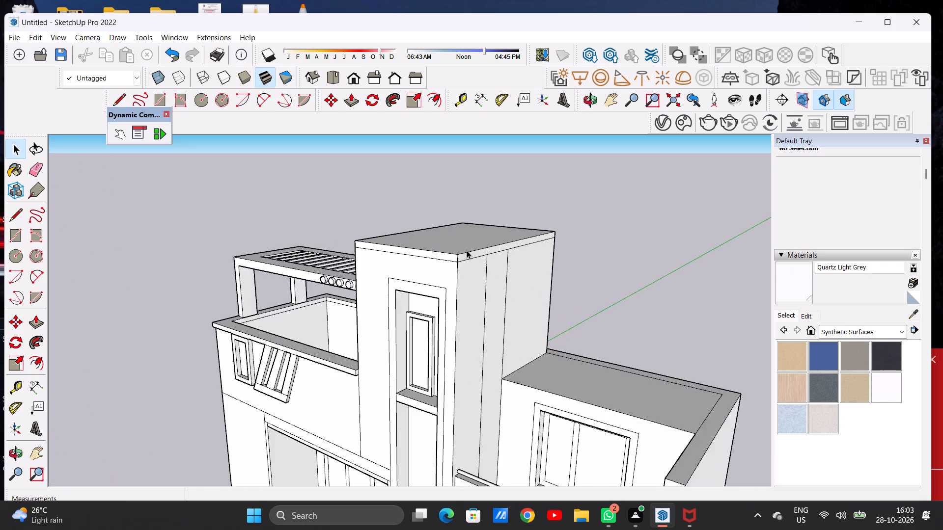
scroll(467, 250, "up", 8)
key("p")
middle_click_drag(444, 250, 395, 285)
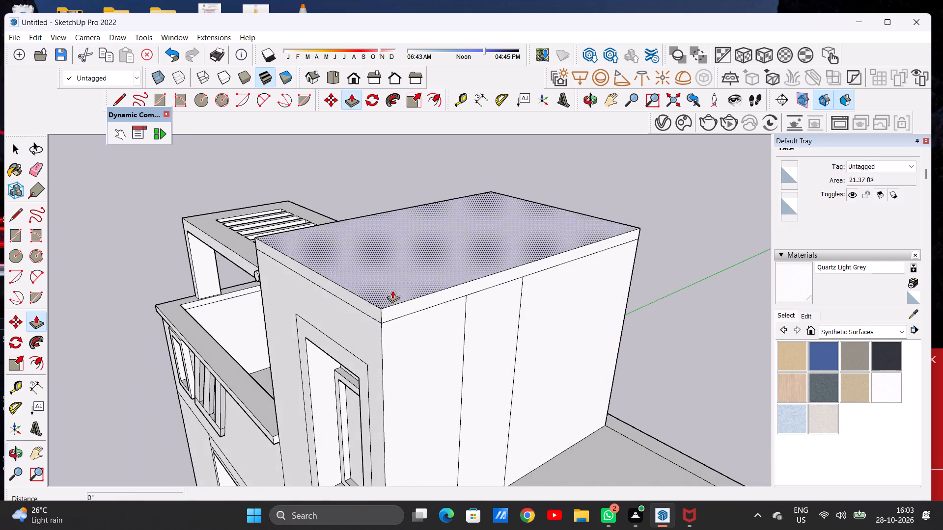
scroll(372, 313, "up", 3)
left_click(377, 307)
left_click(347, 317)
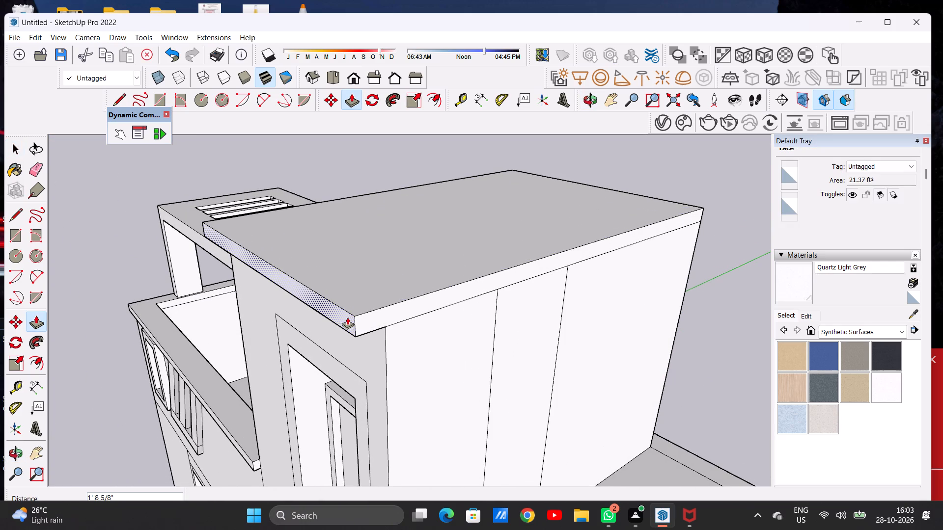
Push/Pull the top band's side face away from the pergola outward about 1' 9".
left_click(366, 317)
left_click(389, 329)
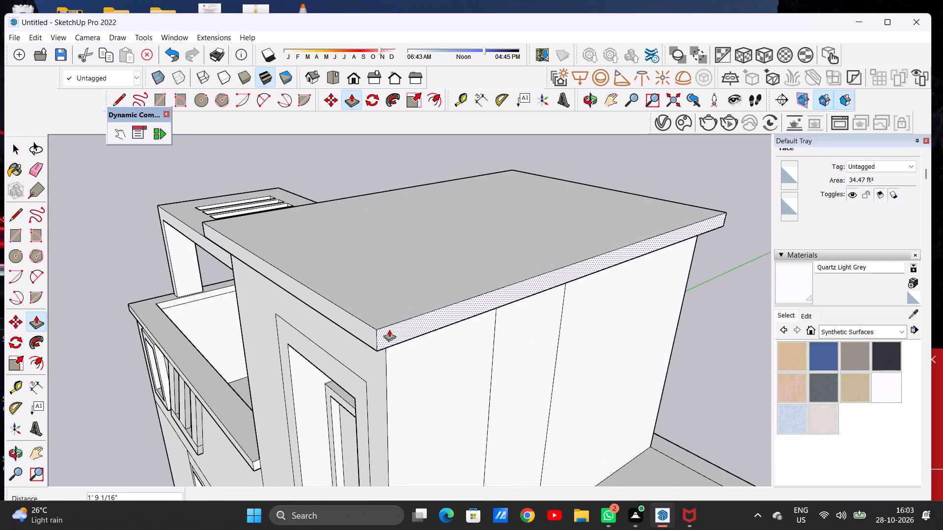
Push/Pull the top band's pergola-side face outward about 1' 5 7/16".
scroll(427, 313, "down", 4)
scroll(430, 313, "up", 1)
scroll(432, 313, "down", 10)
middle_click_drag(339, 302, 620, 267)
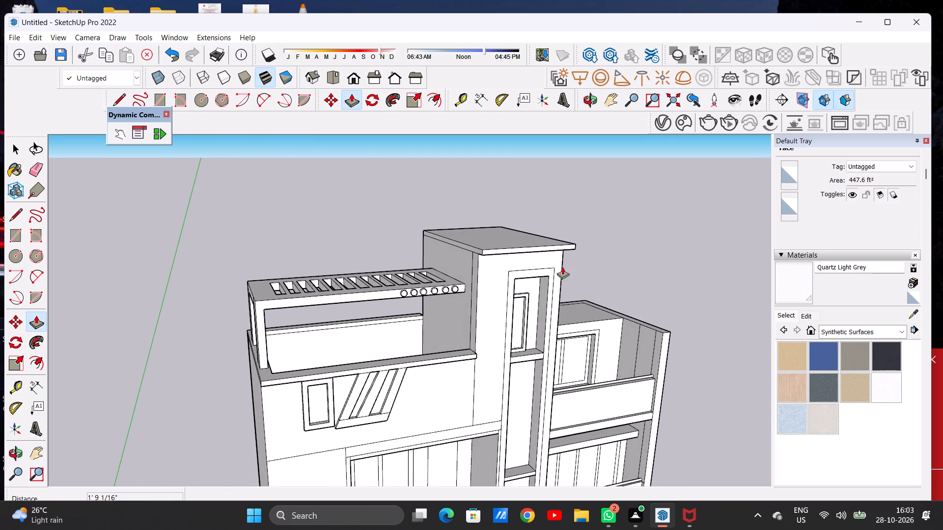
scroll(513, 253, "up", 4)
scroll(513, 253, "down", 1)
scroll(513, 253, "up", 9)
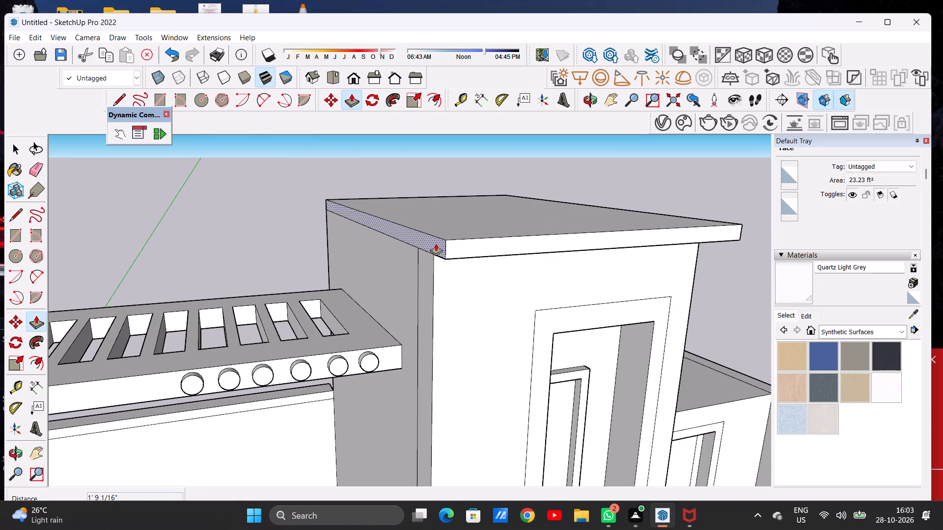
left_click(436, 243)
left_click(412, 247)
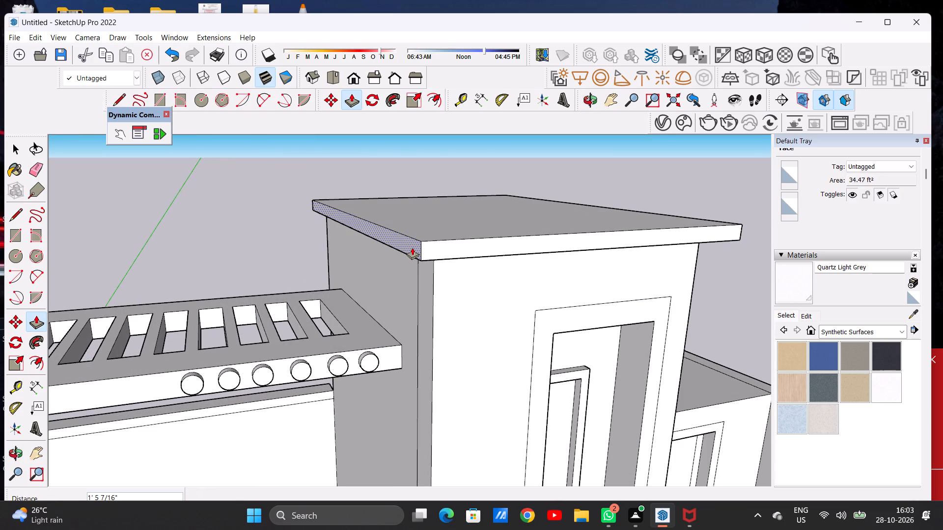
key("space")
Push/Pull the rear face of the tower's top band outward about 8 3/4" to complete the overhang.
middle_click_drag(465, 285, 375, 245)
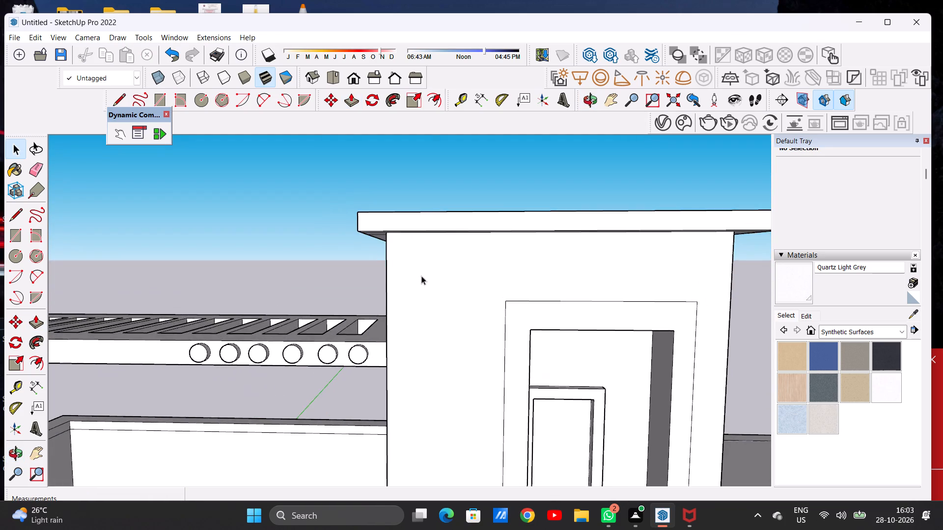
scroll(430, 280, "down", 17)
scroll(511, 270, "up", 1)
scroll(510, 272, "down", 1)
middle_click_drag(484, 334, 481, 321)
scroll(440, 288, "down", 20)
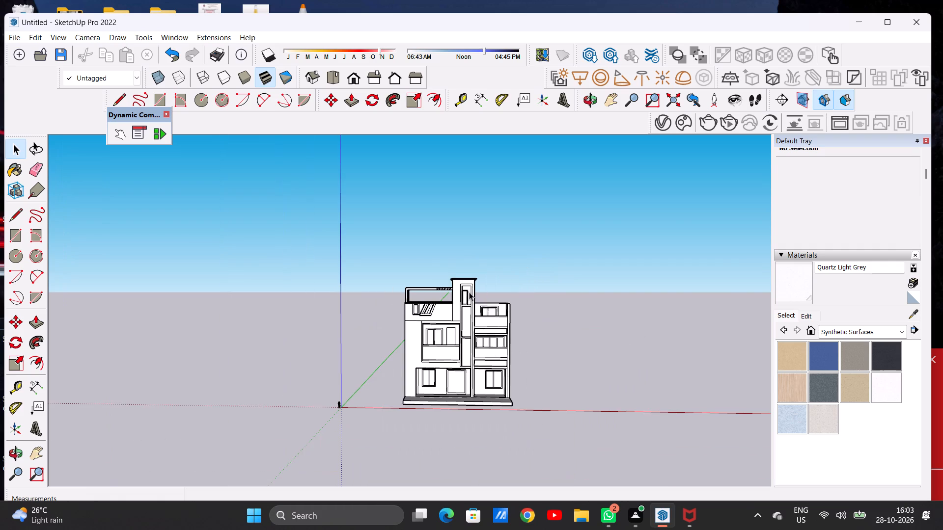
middle_click_drag(495, 284, 222, 310)
scroll(408, 290, "up", 3)
scroll(417, 287, "down", 1)
scroll(421, 287, "up", 6)
middle_click_drag(524, 288, 264, 325)
scroll(416, 325, "up", 7)
middle_click_drag(386, 315, 469, 294)
scroll(472, 277, "up", 10)
scroll(474, 256, "down", 1)
scroll(474, 256, "up", 2)
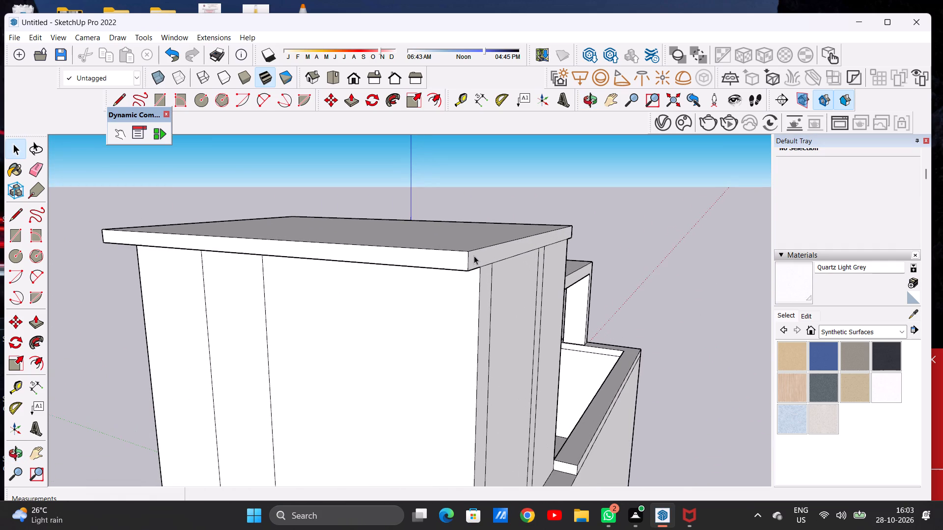
key("p")
scroll(475, 249, "up", 6)
left_click(476, 258)
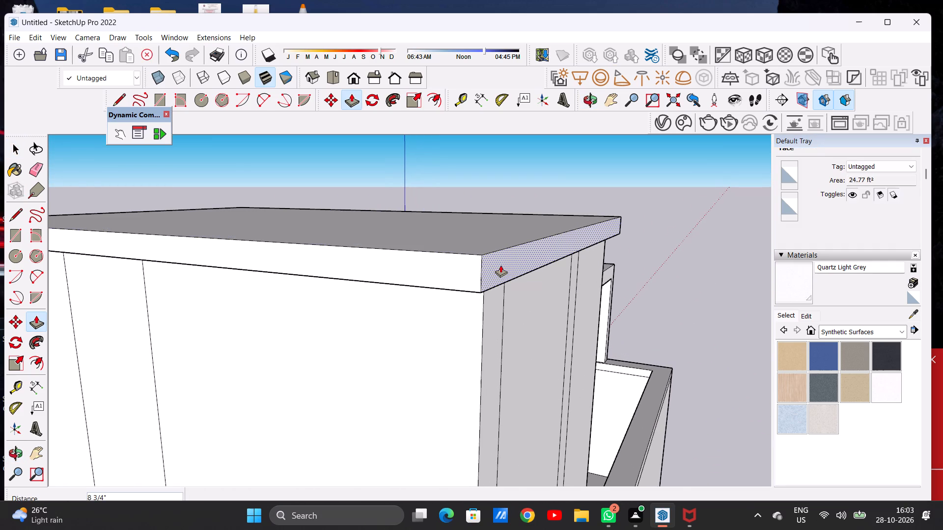
left_click(500, 265)
key("space")
Examine the tower's overhanging cap together with the pergola and the upper front facade.
scroll(522, 272, "down", 5)
scroll(522, 272, "up", 1)
scroll(522, 272, "down", 7)
scroll(515, 264, "up", 1)
scroll(515, 264, "down", 4)
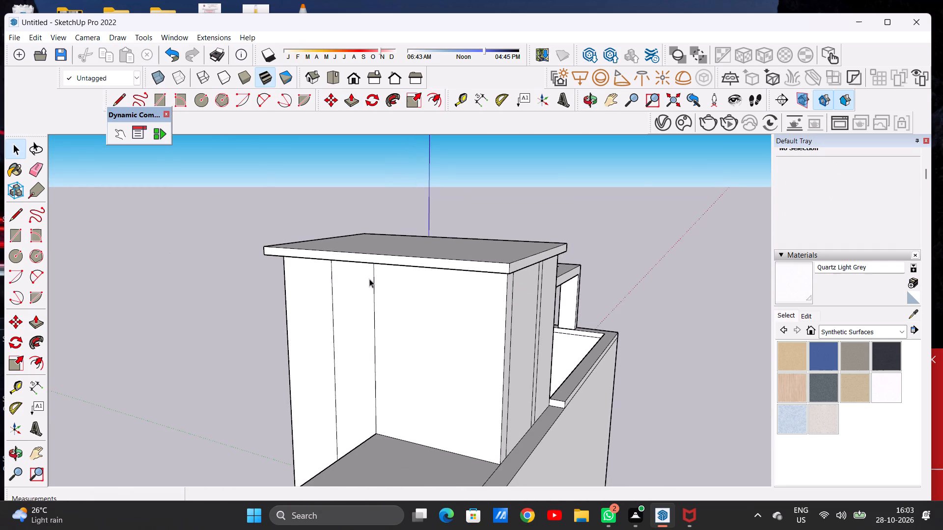
middle_click_drag(373, 282, 604, 252)
scroll(496, 250, "down", 8)
middle_click_drag(401, 276, 640, 267)
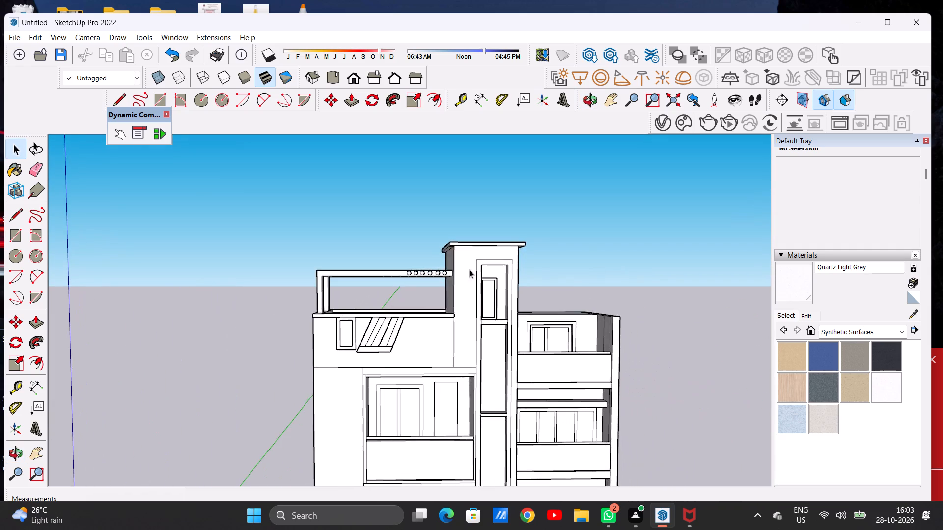
scroll(415, 277, "down", 9)
scroll(419, 309, "up", 5)
scroll(419, 310, "down", 1)
scroll(419, 310, "up", 9)
middle_click_drag(409, 304, 436, 347)
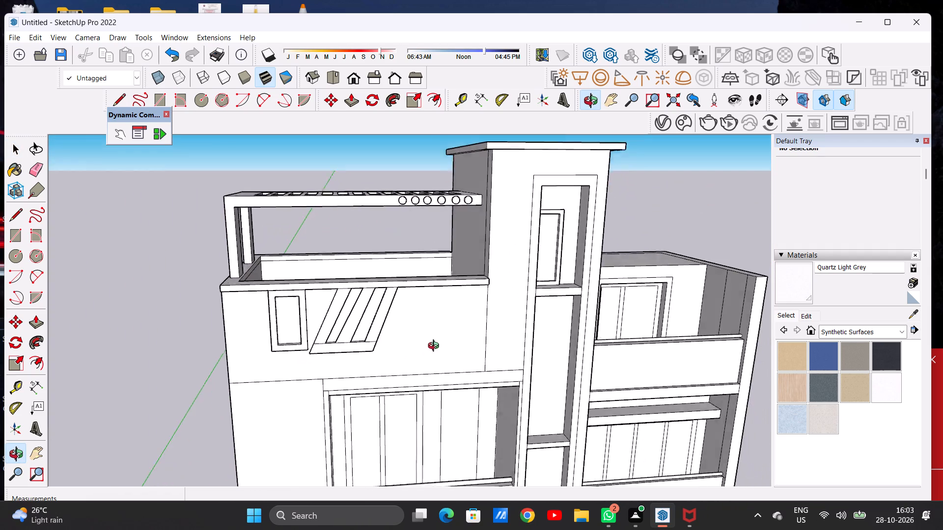
middle_click_drag(436, 347, 403, 344)
scroll(441, 308, "down", 9)
scroll(434, 250, "up", 16)
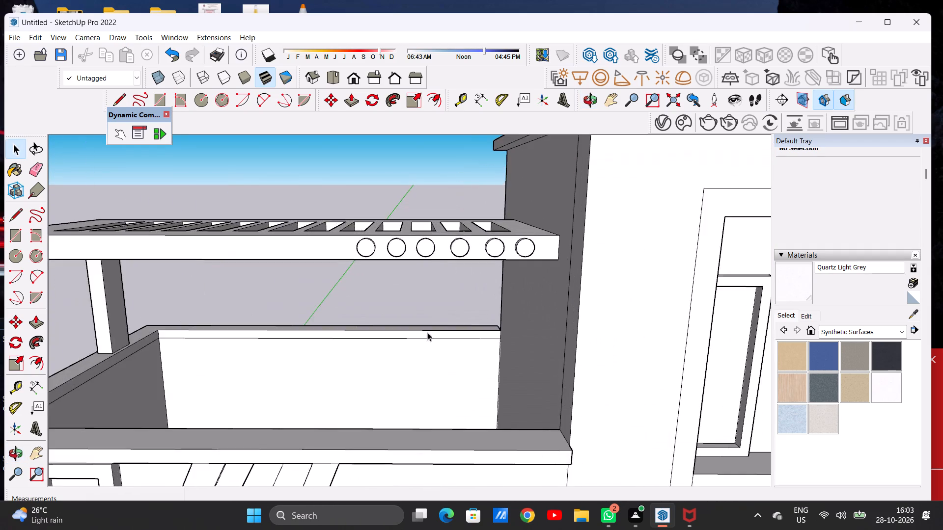
middle_click_drag(427, 332, 422, 370)
scroll(427, 332, "up", 1)
scroll(472, 290, "down", 17)
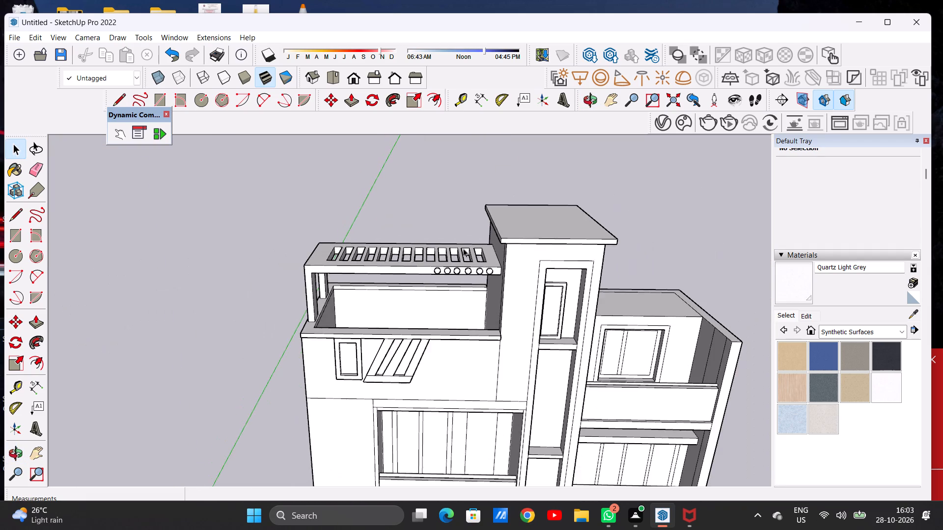
scroll(463, 248, "down", 3)
scroll(449, 258, "up", 1)
scroll(420, 266, "down", 4)
scroll(420, 275, "up", 1)
scroll(420, 276, "down", 5)
scroll(425, 271, "up", 1)
scroll(426, 271, "down", 1)
scroll(449, 279, "up", 1)
scroll(449, 279, "down", 1)
scroll(450, 279, "up", 6)
scroll(472, 283, "down", 1)
scroll(472, 283, "up", 5)
middle_click_drag(470, 279, 449, 245)
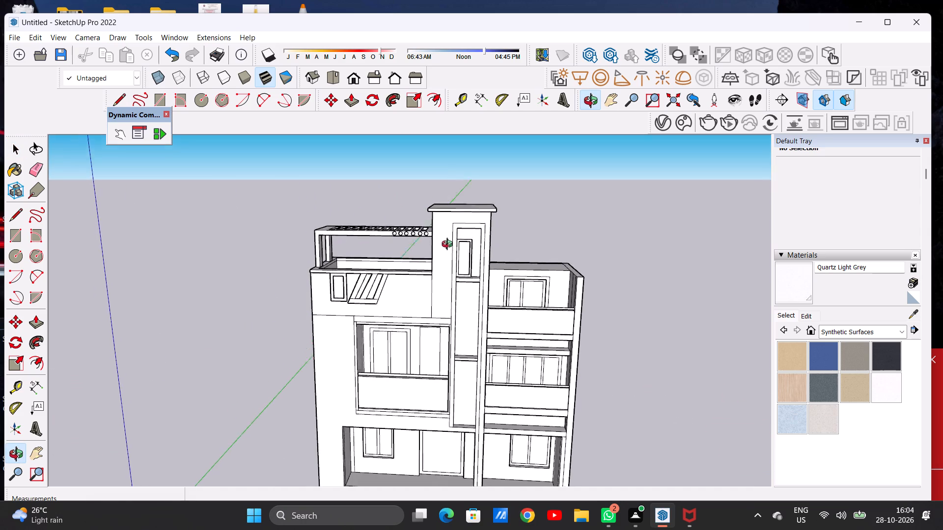
middle_click_drag(449, 245, 442, 253)
scroll(489, 242, "up", 17)
middle_click(458, 255)
scroll(456, 257, "up", 1)
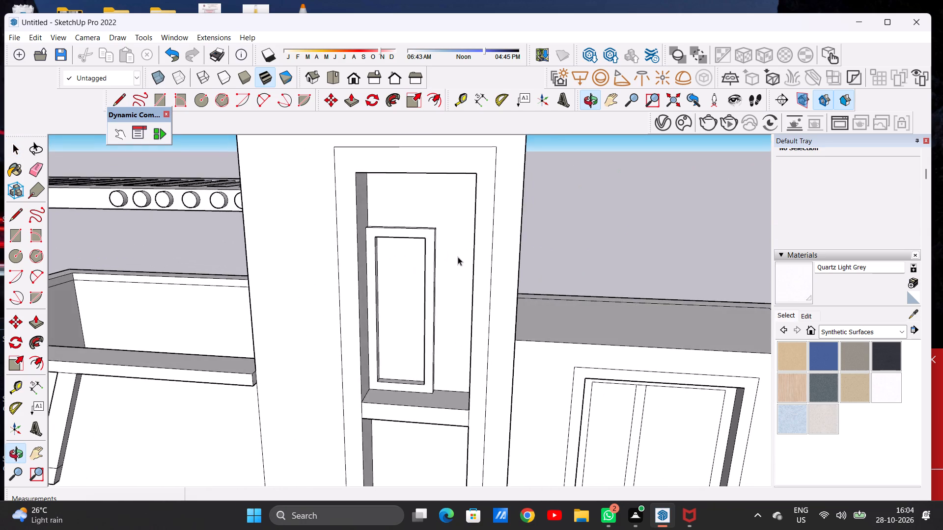
scroll(485, 252, "down", 20)
scroll(485, 252, "down", 7)
scroll(449, 249, "up", 6)
scroll(456, 255, "down", 7)
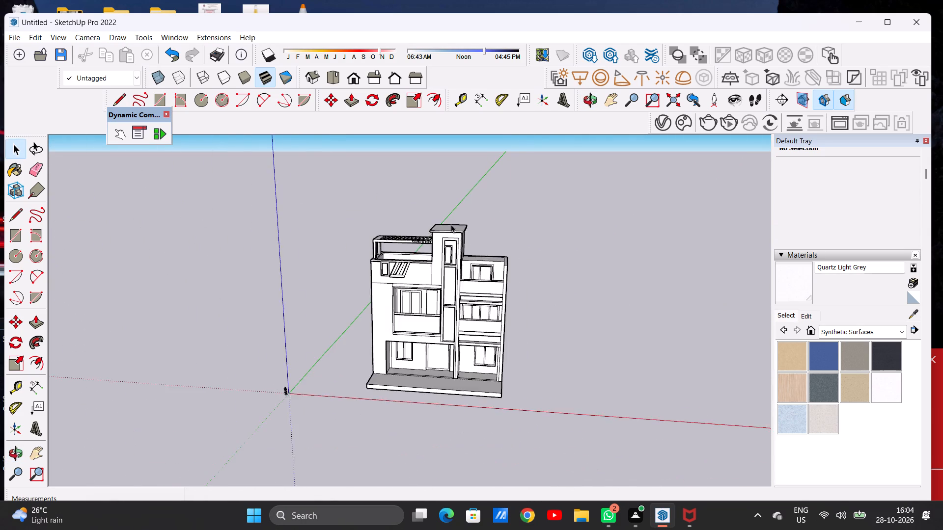
Examine the pergola from below and from the front, including its slat openings and the row of discs.
scroll(451, 224, "down", 5)
middle_click_drag(427, 261, 433, 241)
scroll(427, 230, "up", 15)
middle_click_drag(399, 243, 416, 333)
scroll(406, 223, "up", 8)
middle_click_drag(401, 260, 423, 185)
middle_click_drag(418, 312, 402, 166)
scroll(418, 281, "up", 2)
scroll(418, 281, "down", 1)
scroll(418, 281, "up", 6)
scroll(428, 281, "down", 10)
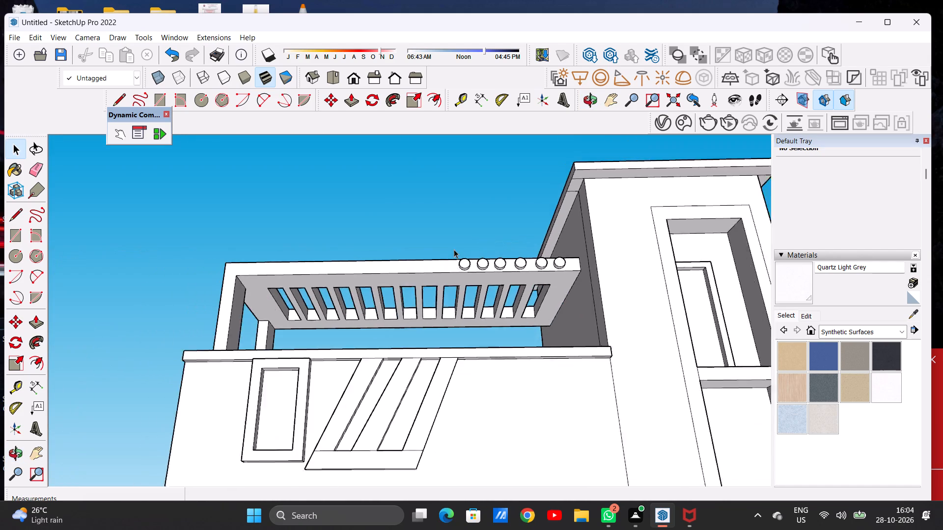
scroll(454, 249, "down", 10)
middle_click_drag(432, 255, 434, 399)
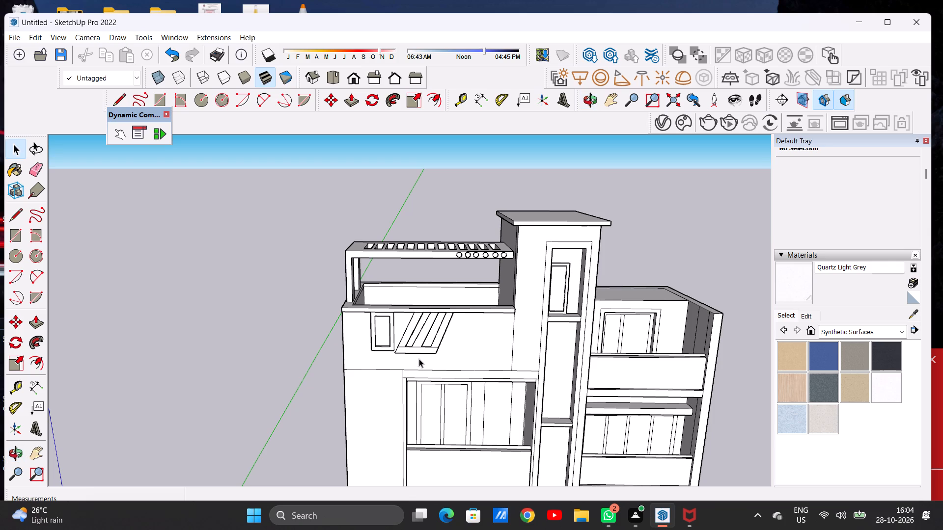
scroll(433, 327, "down", 9)
scroll(481, 282, "down", 1)
scroll(481, 282, "up", 7)
middle_click_drag(524, 325, 517, 279)
scroll(476, 284, "up", 18)
middle_click_drag(474, 302, 477, 330)
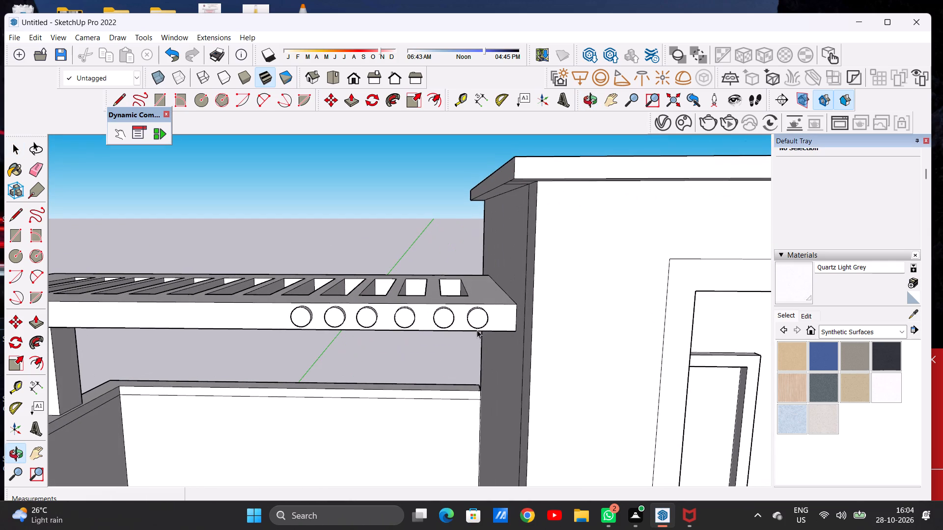
scroll(503, 310, "down", 20)
scroll(503, 310, "down", 2)
scroll(442, 273, "up", 1)
scroll(442, 273, "down", 12)
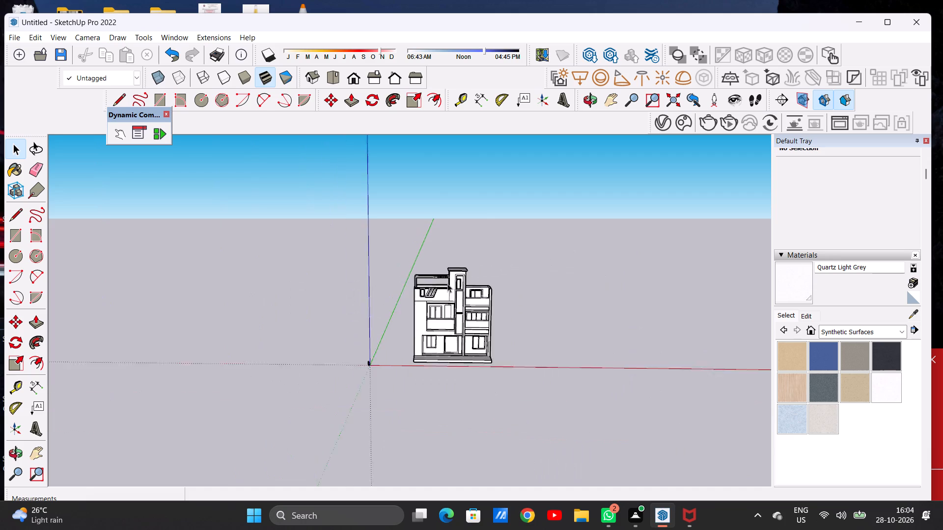
Examine the ground-floor porch and entrance, the whole front elevation and the tower's recessed window strip.
scroll(447, 284, "down", 6)
scroll(460, 367, "up", 6)
scroll(460, 327, "up", 9)
scroll(427, 296, "up", 7)
middle_click_drag(417, 349, 419, 393)
scroll(496, 336, "down", 8)
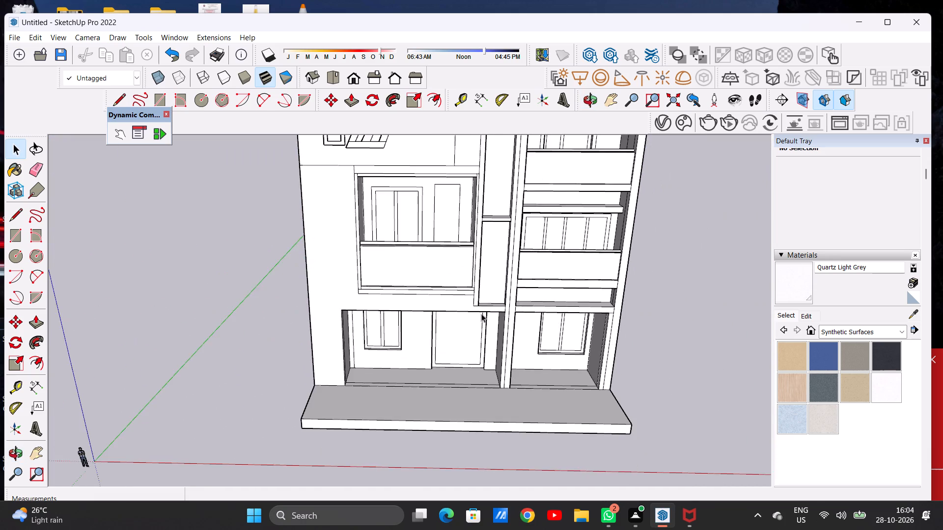
scroll(481, 314, "down", 5)
middle_click_drag(463, 323, 437, 392)
scroll(463, 366, "up", 9)
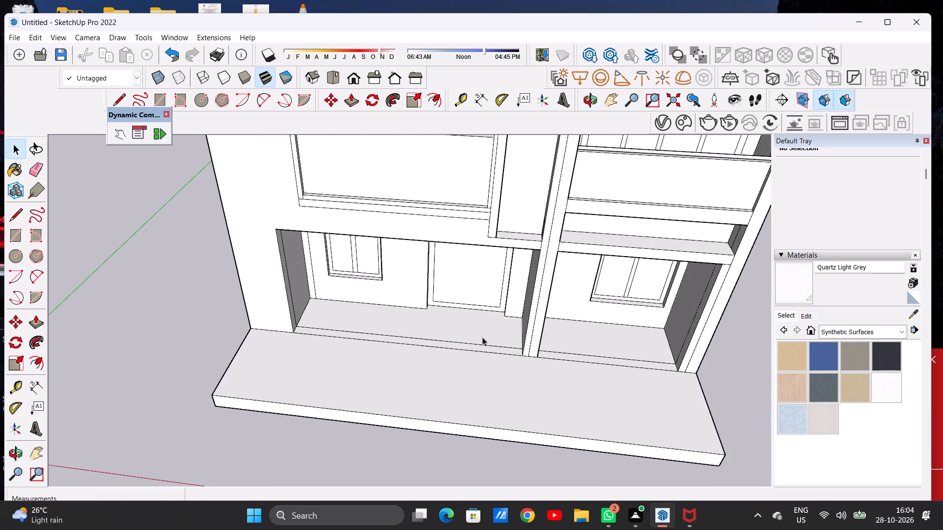
middle_click_drag(451, 327, 506, 320)
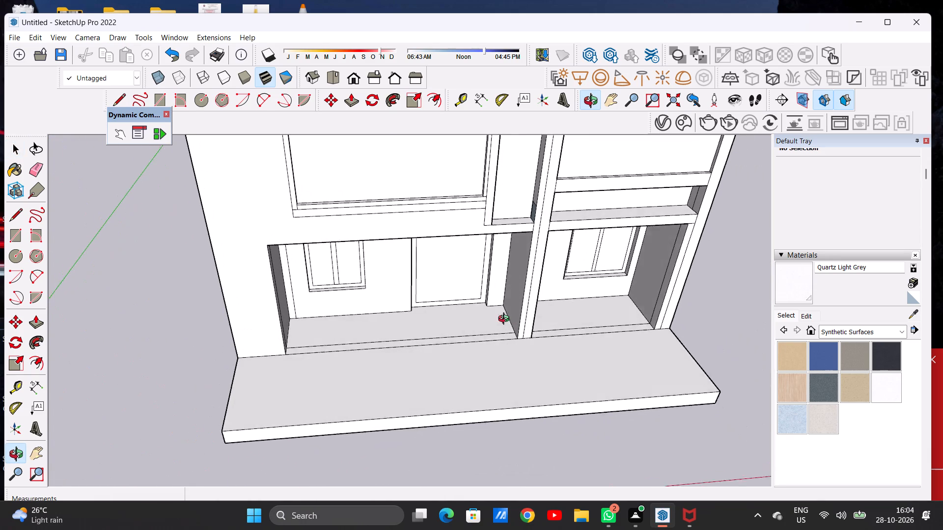
middle_click_drag(506, 320, 488, 335)
scroll(458, 338, "down", 7)
scroll(382, 346, "down", 8)
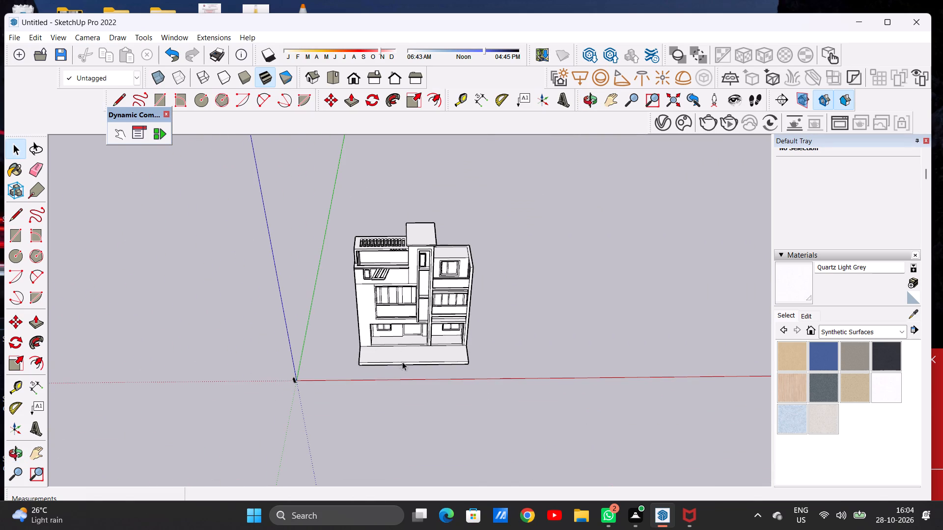
middle_click_drag(423, 336, 413, 259)
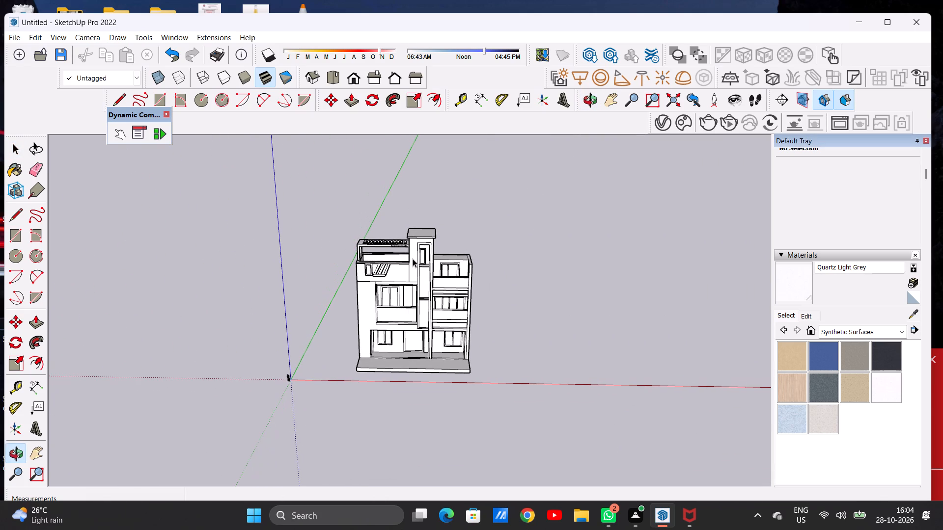
scroll(421, 269, "up", 15)
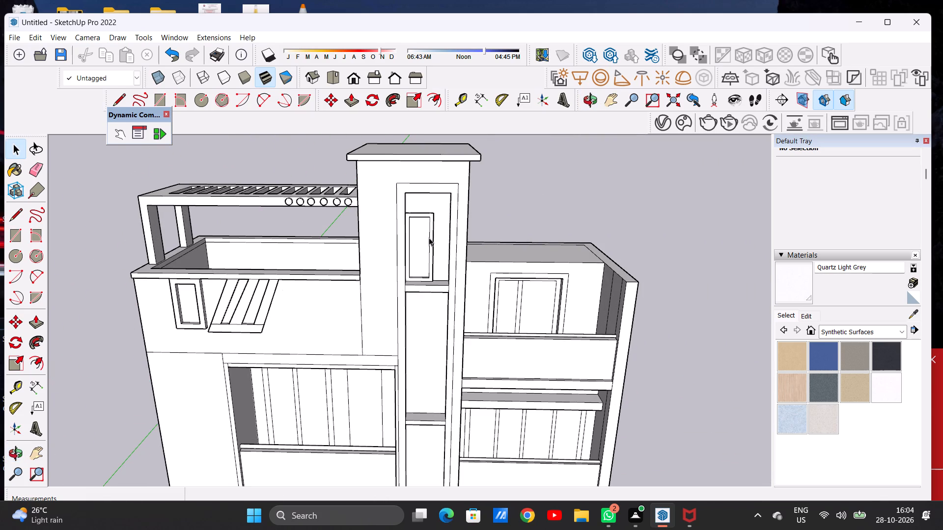
middle_click_drag(426, 256, 370, 248)
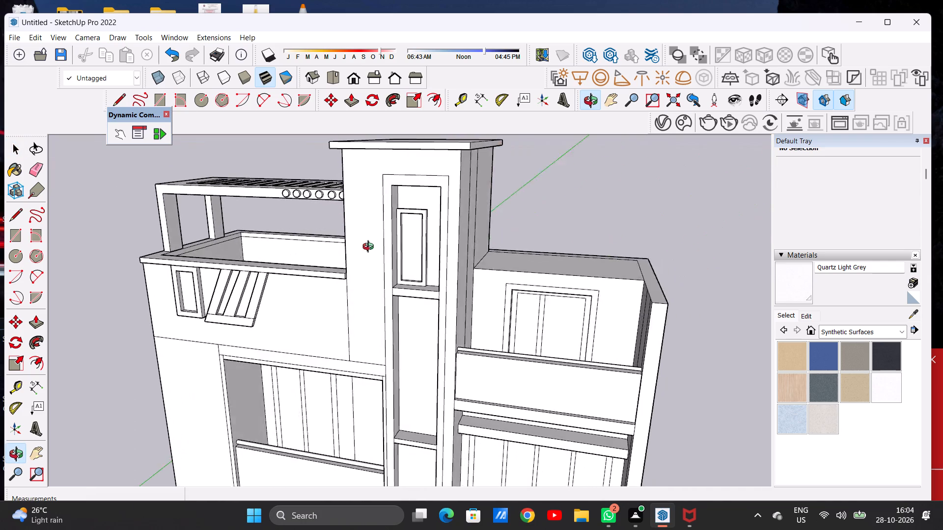
middle_click_drag(370, 248, 417, 240)
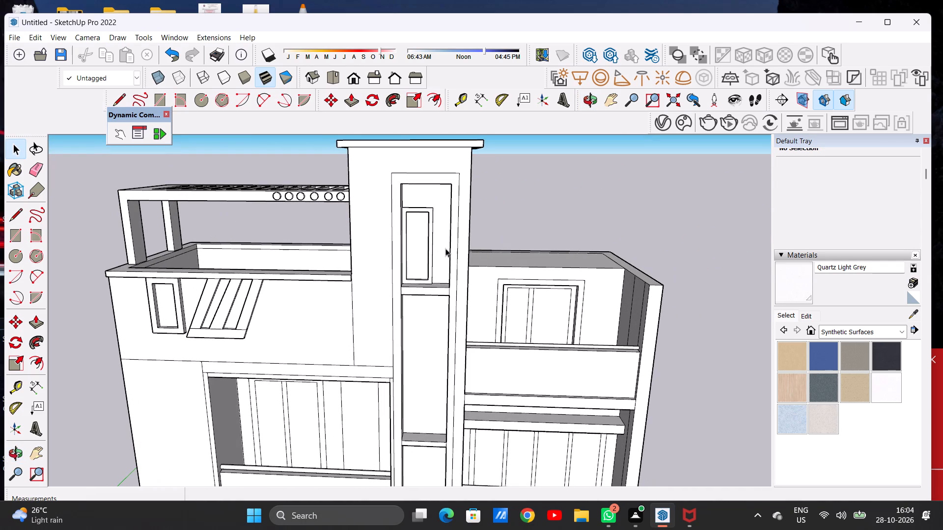
Push/Pull the front face of the tower's cap outward to deepen its front overhang.
scroll(458, 233, "down", 8)
middle_click_drag(458, 241, 464, 177)
scroll(436, 183, "up", 11)
scroll(436, 188, "down", 1)
middle_click_drag(467, 199, 289, 210)
middle_click_drag(360, 212, 337, 209)
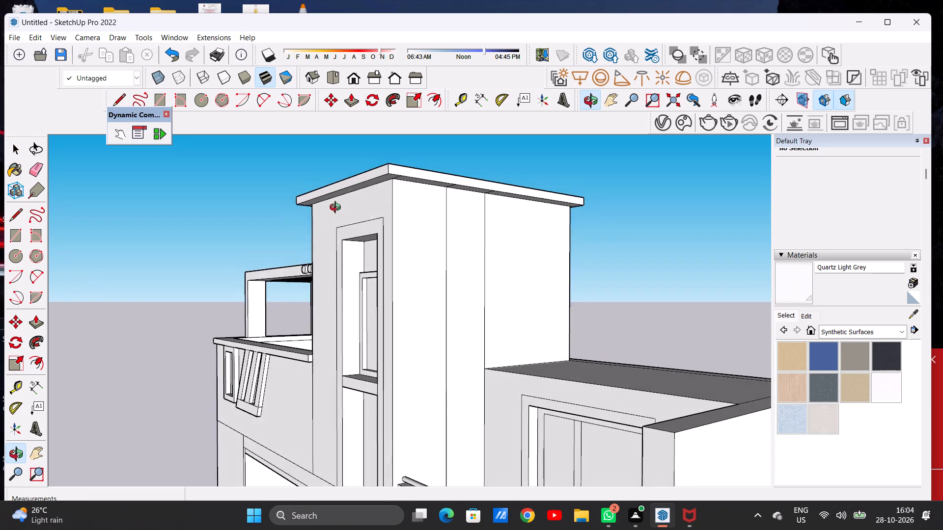
middle_click_drag(337, 209, 336, 213)
key("p")
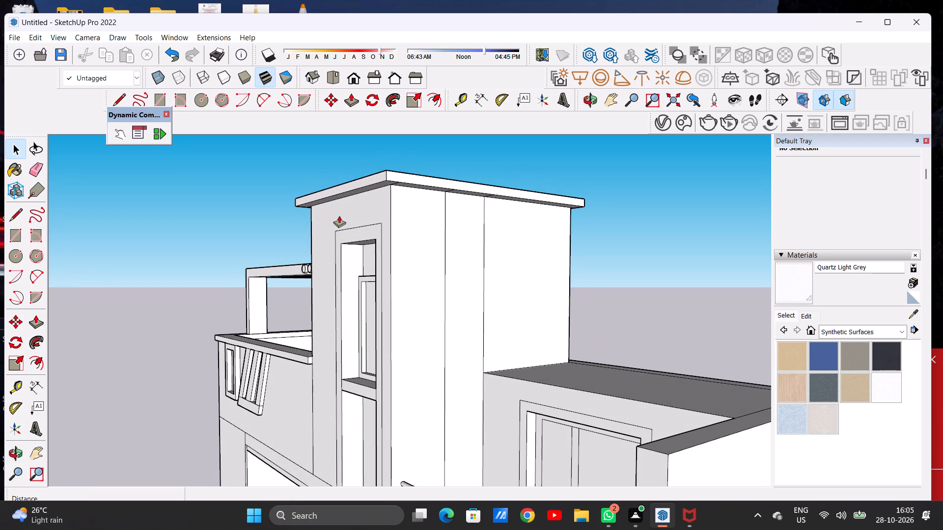
scroll(386, 169, "up", 7)
left_click(383, 177)
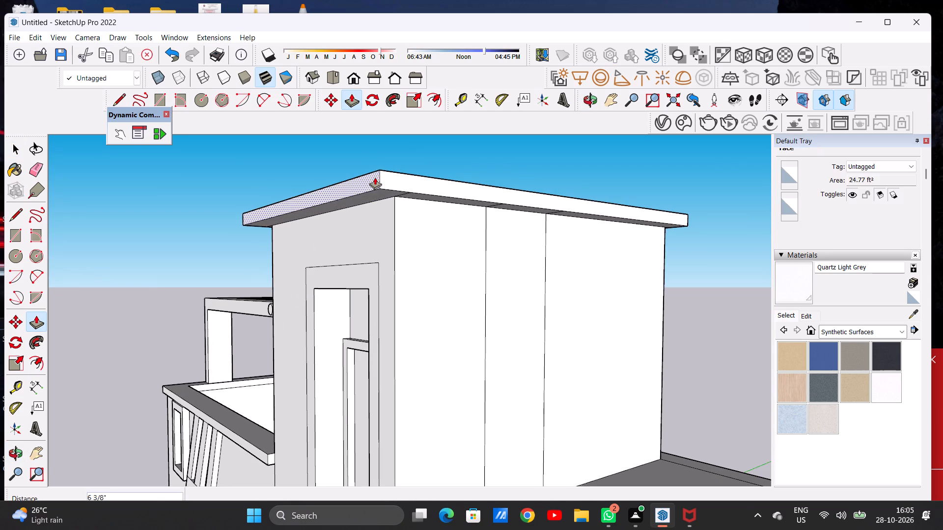
left_click(369, 178)
key("space")
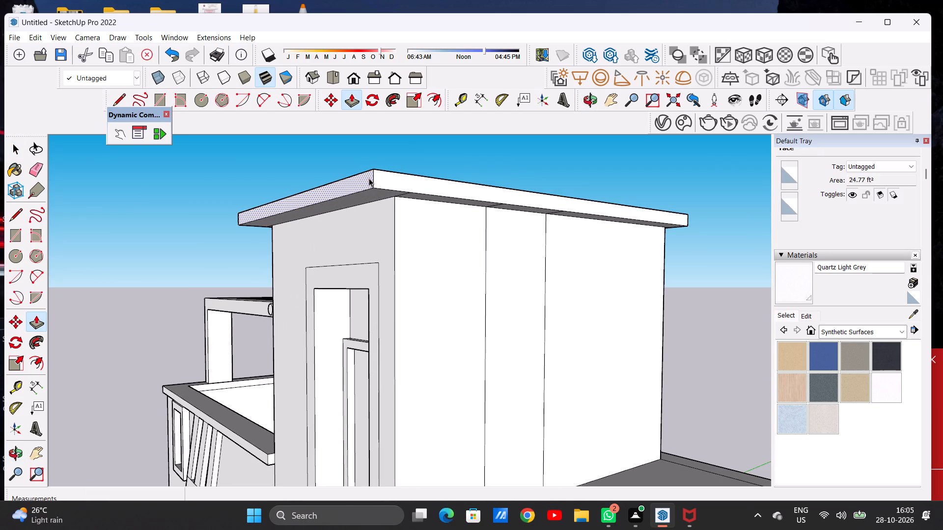
Examine the whole front elevation with the tower's deepened cap overhang.
scroll(402, 167, "down", 10)
middle_click_drag(366, 204, 546, 236)
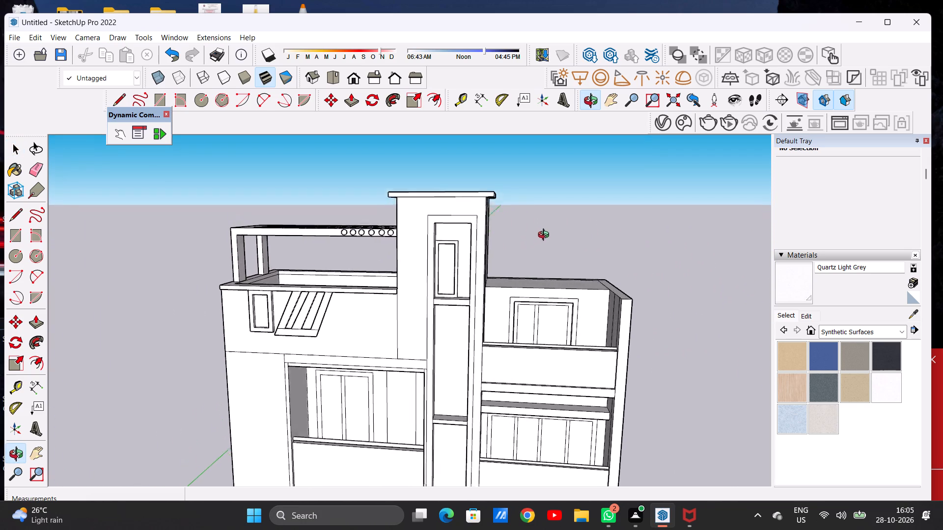
middle_click_drag(546, 236, 567, 234)
scroll(543, 268, "down", 5)
scroll(495, 271, "down", 6)
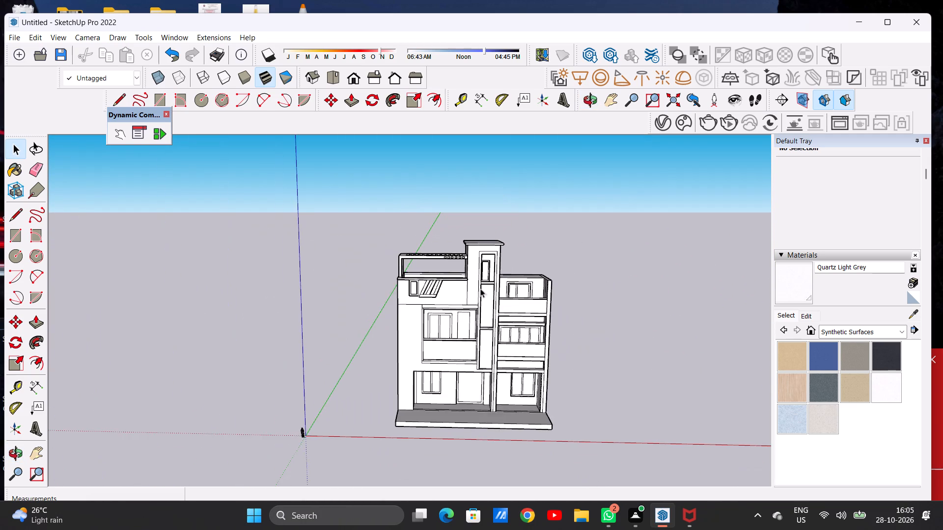
middle_click_drag(485, 310, 467, 295)
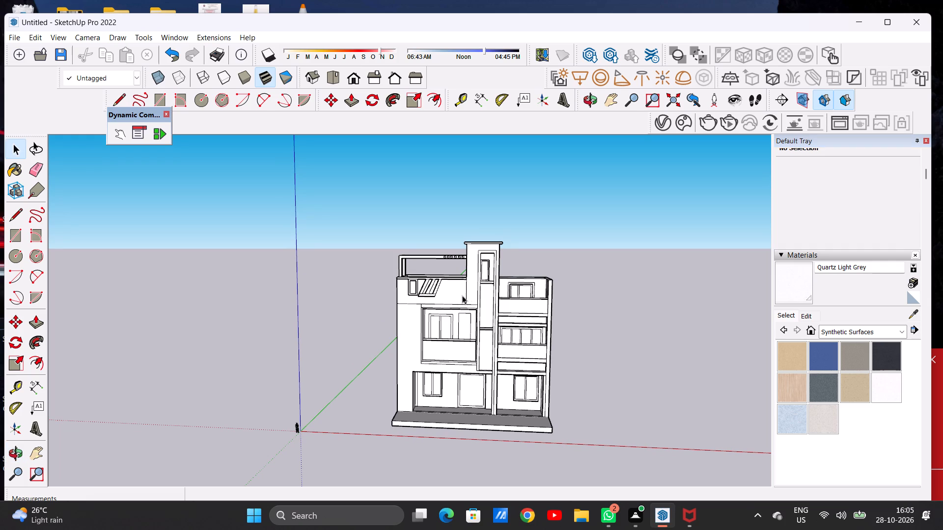
scroll(447, 279, "down", 5)
middle_click_drag(466, 277, 473, 288)
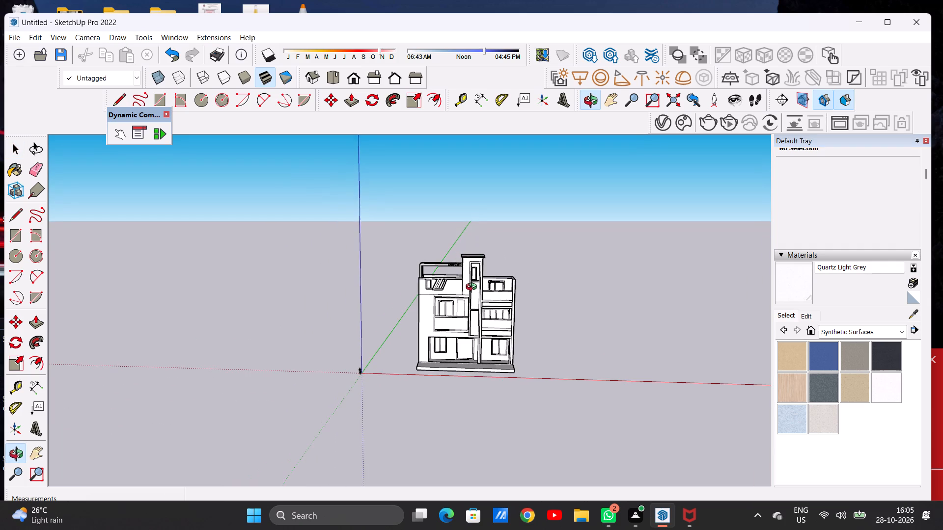
middle_click_drag(473, 288, 463, 284)
scroll(487, 281, "up", 8)
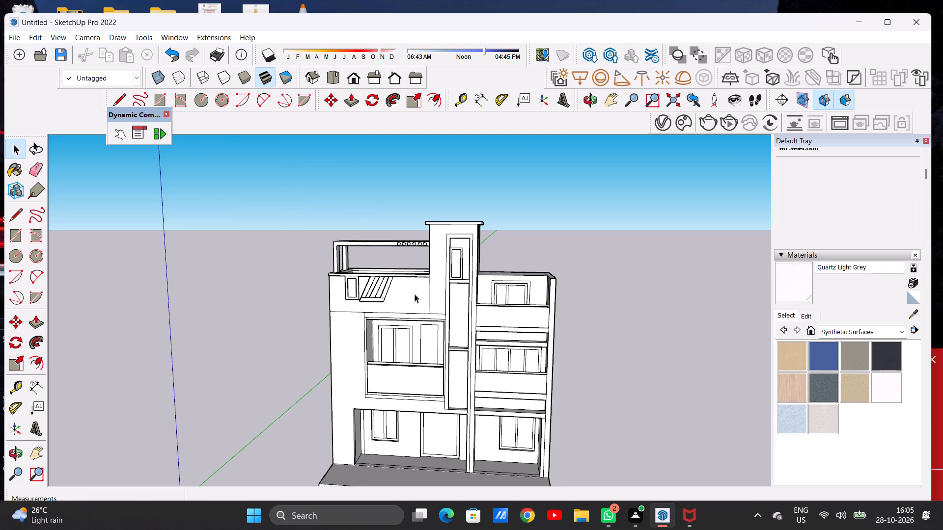
scroll(417, 283, "down", 4)
scroll(501, 265, "up", 6)
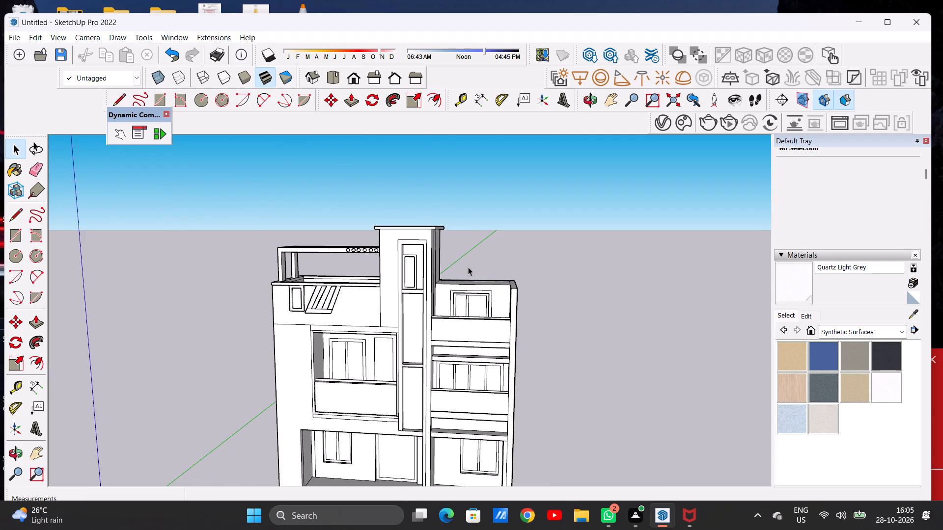
Examine the flat roof, window and balcony of the lower block beside the tower from above.
middle_click_drag(467, 265, 419, 340)
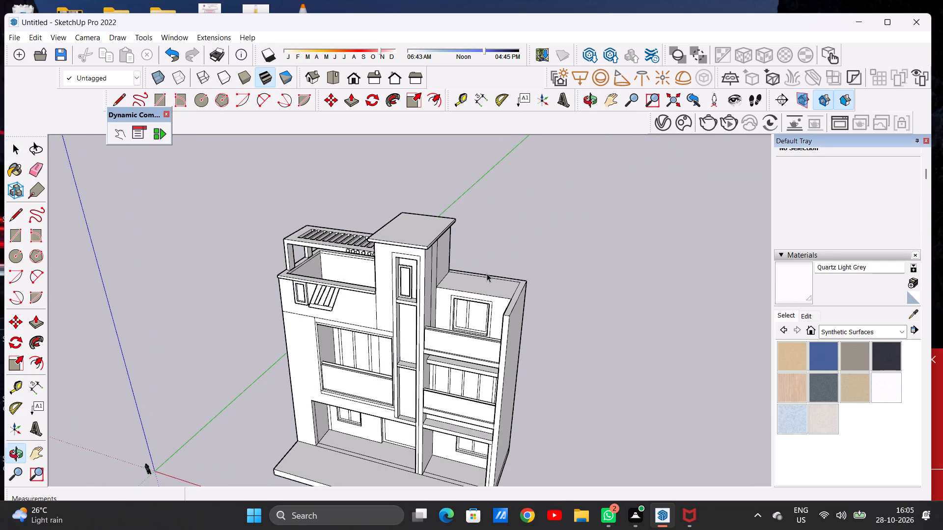
scroll(487, 273, "up", 1)
scroll(487, 273, "down", 1)
scroll(487, 273, "up", 5)
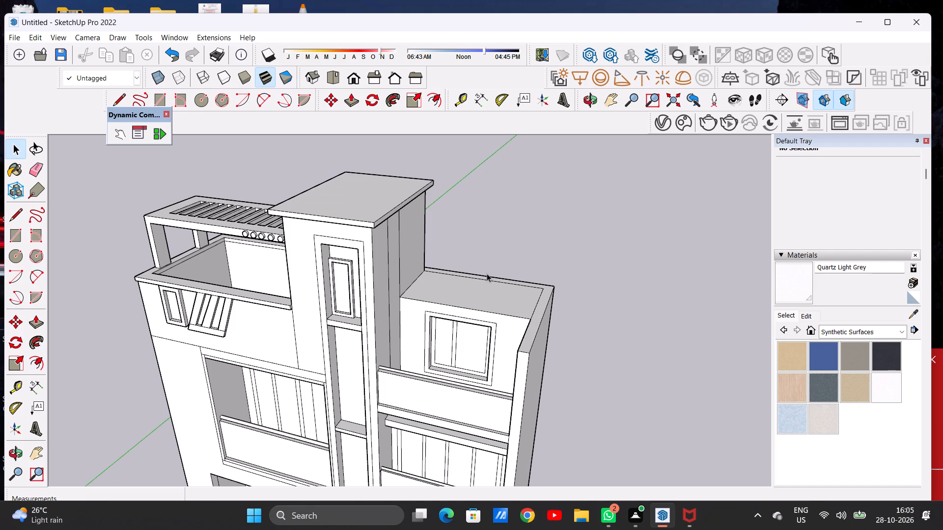
scroll(487, 273, "up", 1)
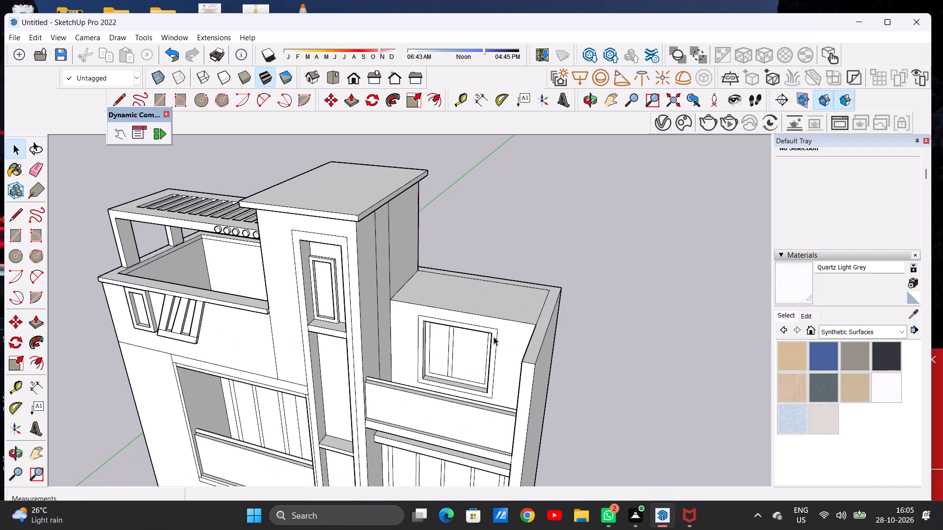
scroll(509, 323, "down", 7)
middle_click_drag(477, 319, 503, 309)
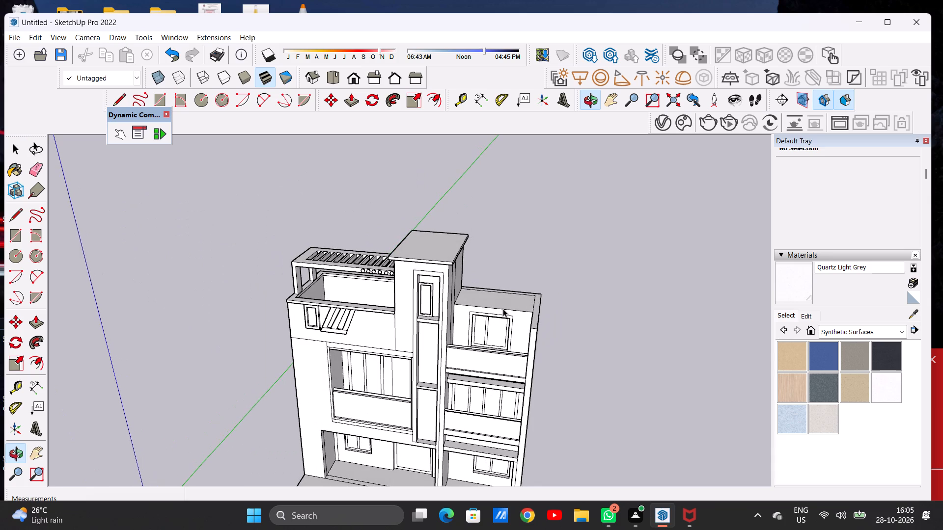
scroll(478, 309, "down", 3)
middle_click_drag(481, 336, 427, 326)
scroll(525, 309, "up", 8)
scroll(514, 316, "down", 1)
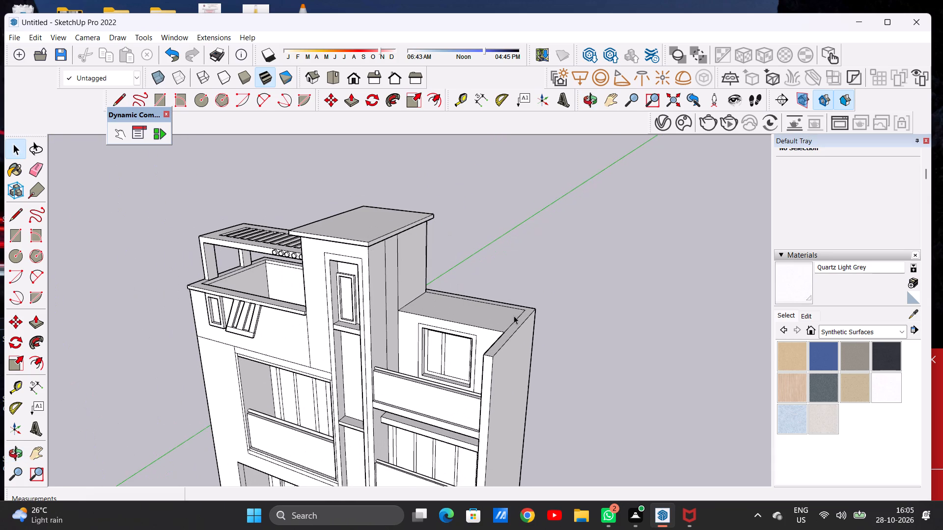
middle_click_drag(489, 327, 490, 312)
scroll(491, 318, "up", 2)
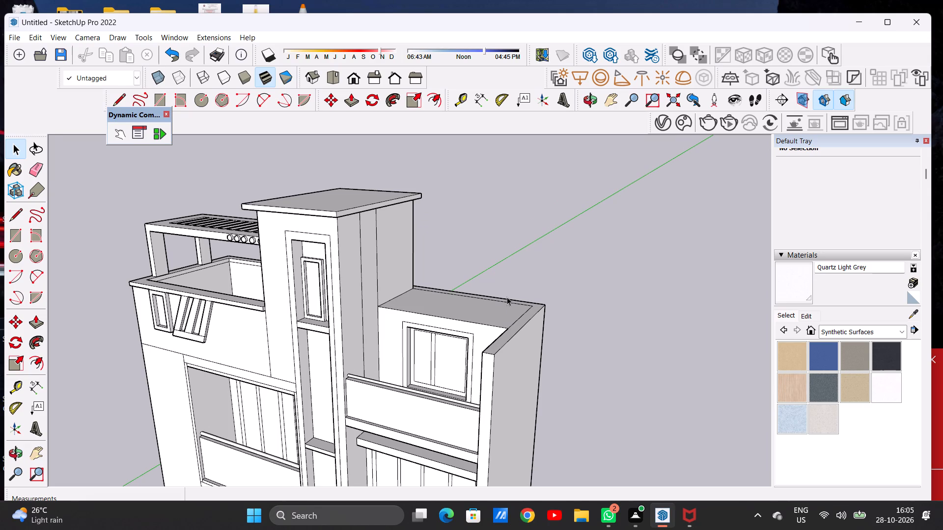
scroll(507, 296, "down", 6)
middle_click_drag(462, 288, 540, 382)
scroll(481, 296, "up", 6)
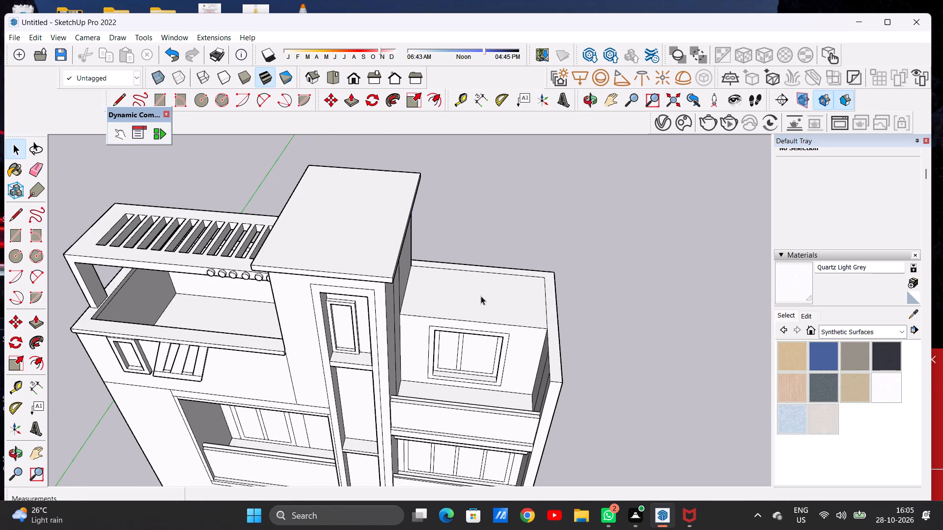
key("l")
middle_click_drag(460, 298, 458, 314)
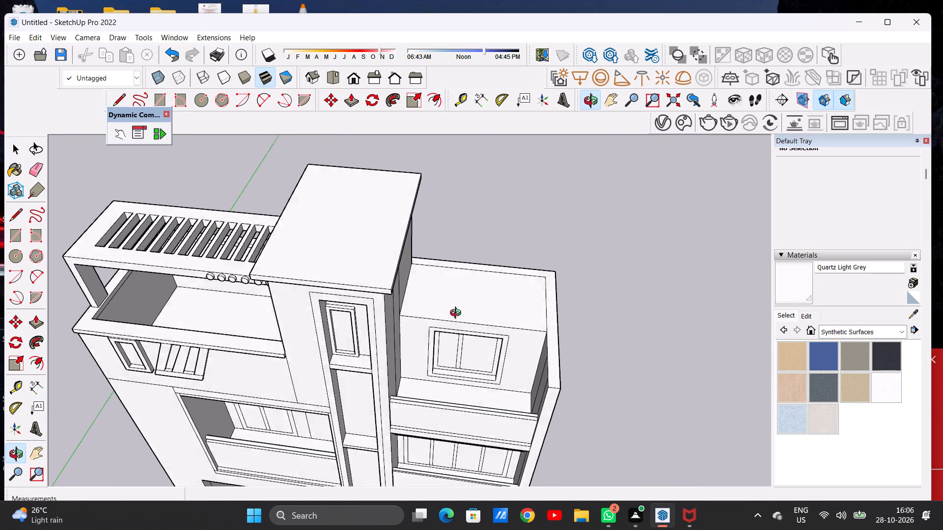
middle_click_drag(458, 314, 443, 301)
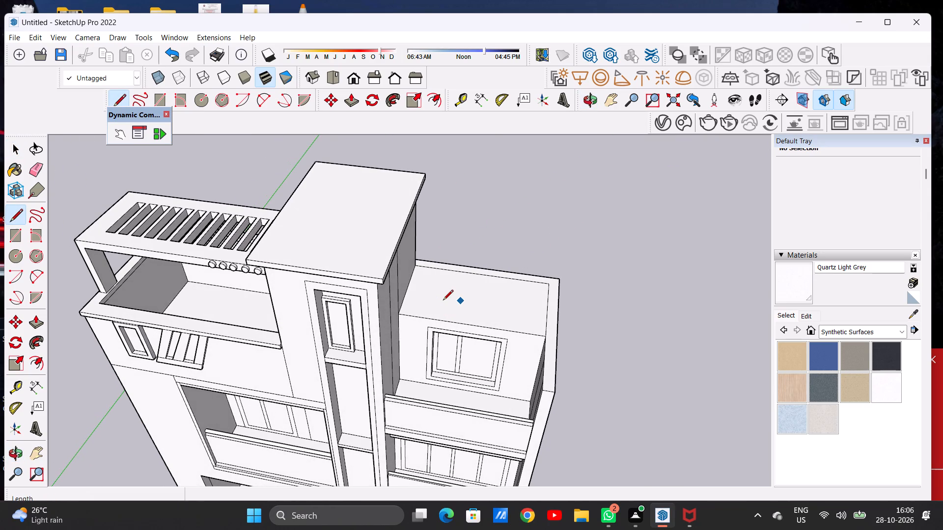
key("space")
Push/Pull the flat roof face of the lower block beside the tower upward about 1' 2 3/4".
scroll(457, 296, "down", 5)
middle_click_drag(474, 321, 409, 292)
scroll(495, 324, "up", 2)
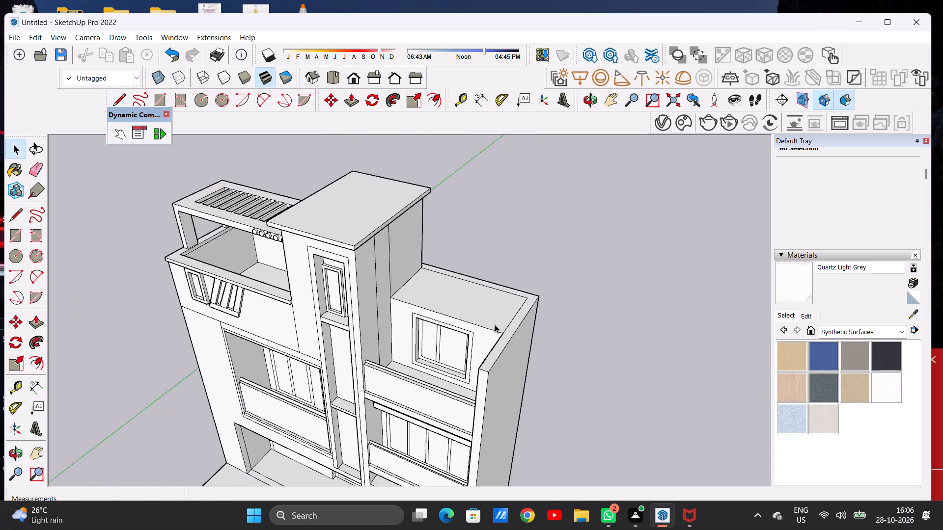
scroll(495, 324, "up", 3)
scroll(495, 324, "down", 1)
key("p")
middle_click_drag(497, 338, 489, 319)
scroll(489, 319, "up", 3)
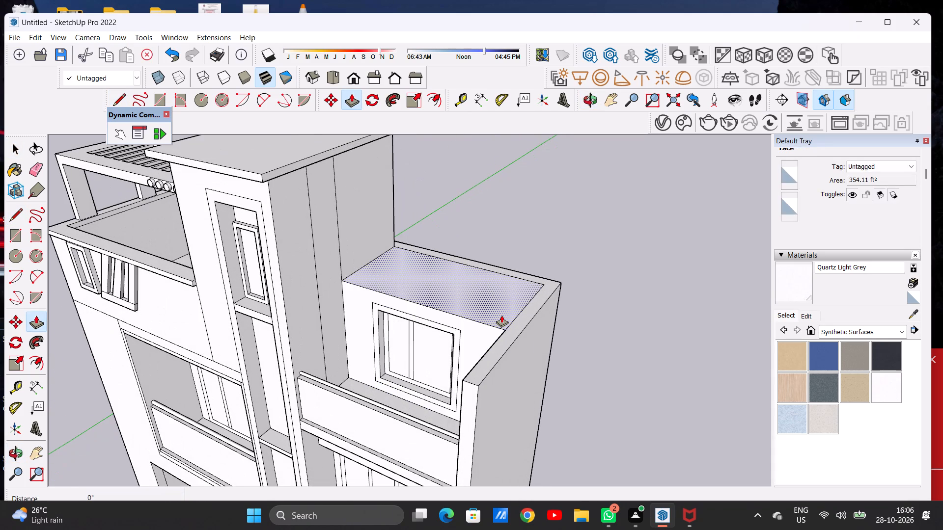
left_click(501, 315)
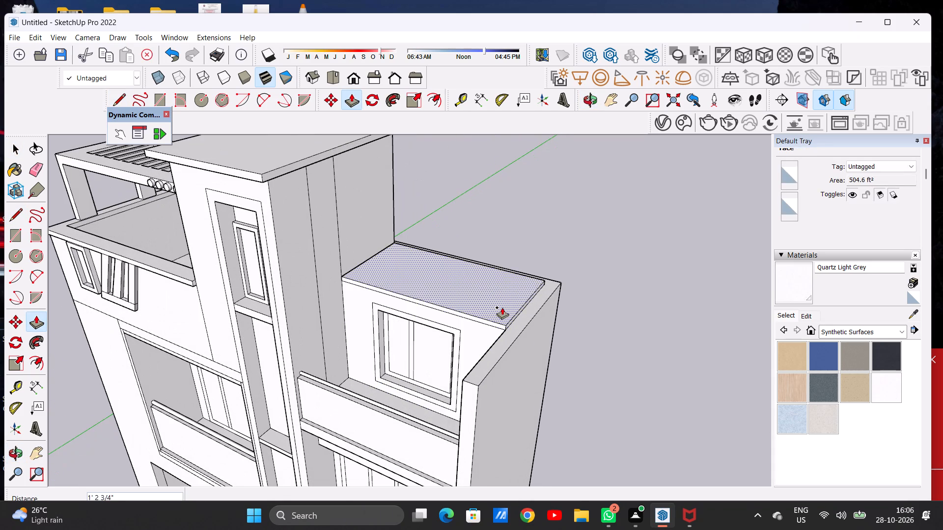
left_click(502, 307)
key("space")
Push/Pull the raised roof slab's front face forward about 6' 3 1/4", and again about 7' 9 3/16" to the side wall's front corner.
type("P")
scroll(502, 318, "up", 5)
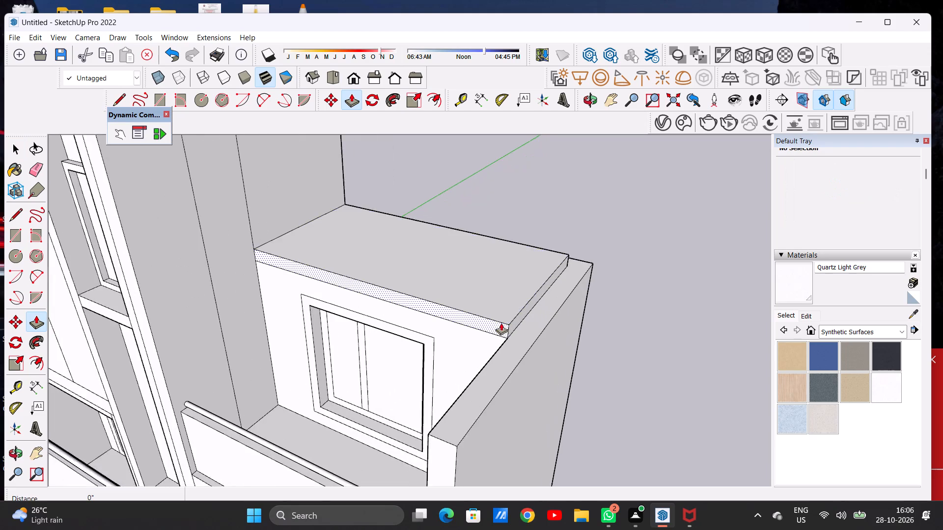
scroll(501, 323, "up", 4)
left_click(500, 324)
scroll(502, 305, "down", 16)
scroll(484, 348, "up", 6)
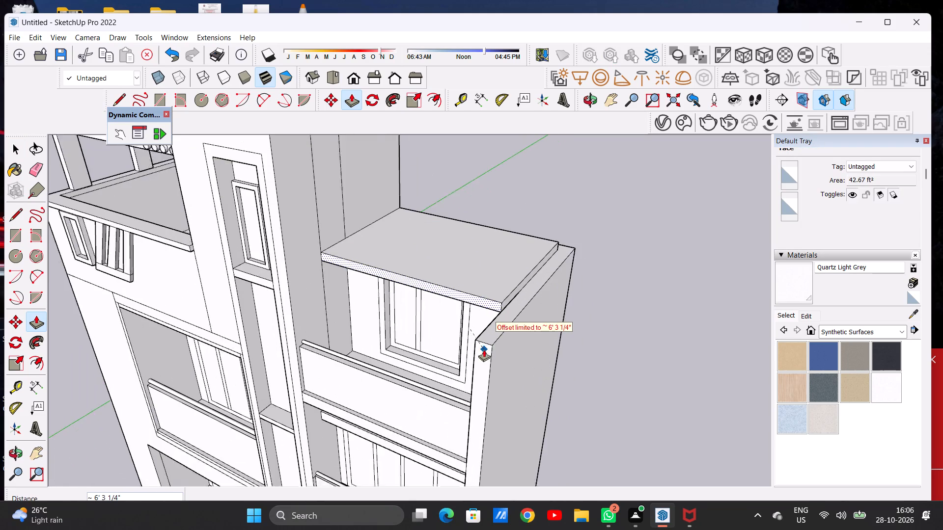
left_click(506, 311)
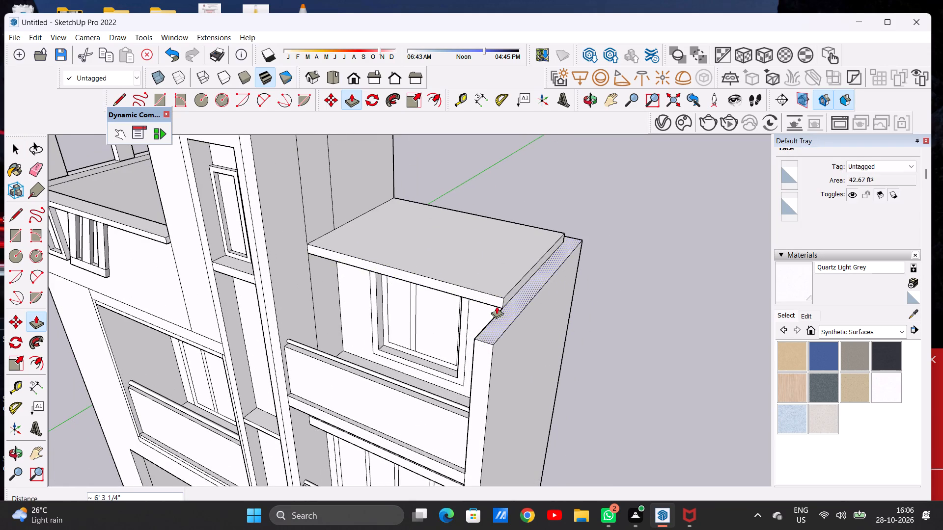
scroll(494, 302, "up", 5)
left_click(499, 299)
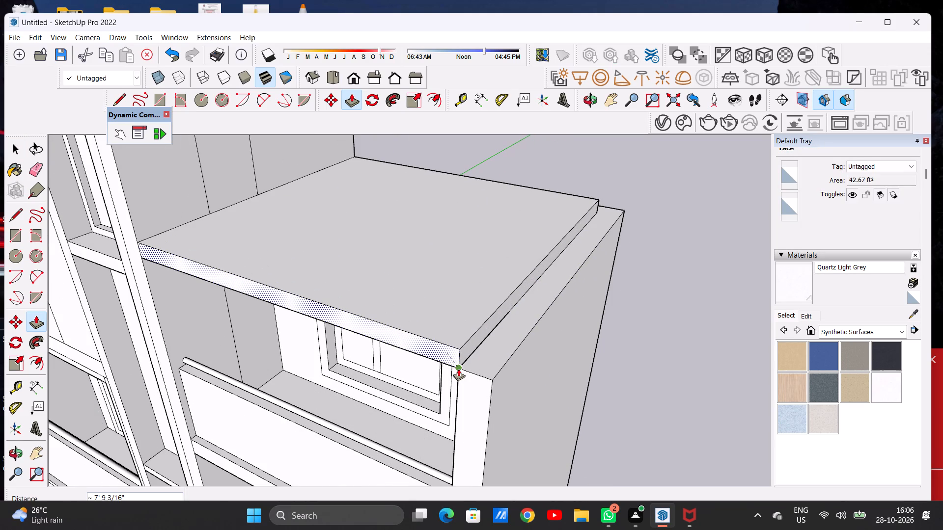
left_click(458, 369)
key("space")
Examine the extended roof slab over the top balcony from the side, rear and front.
scroll(490, 339, "down", 11)
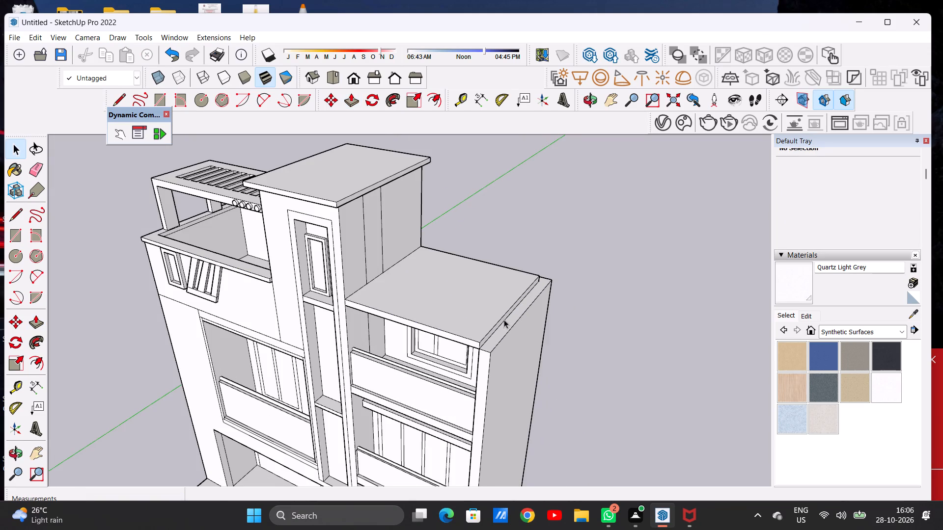
middle_click_drag(476, 321, 364, 329)
scroll(379, 313, "down", 4)
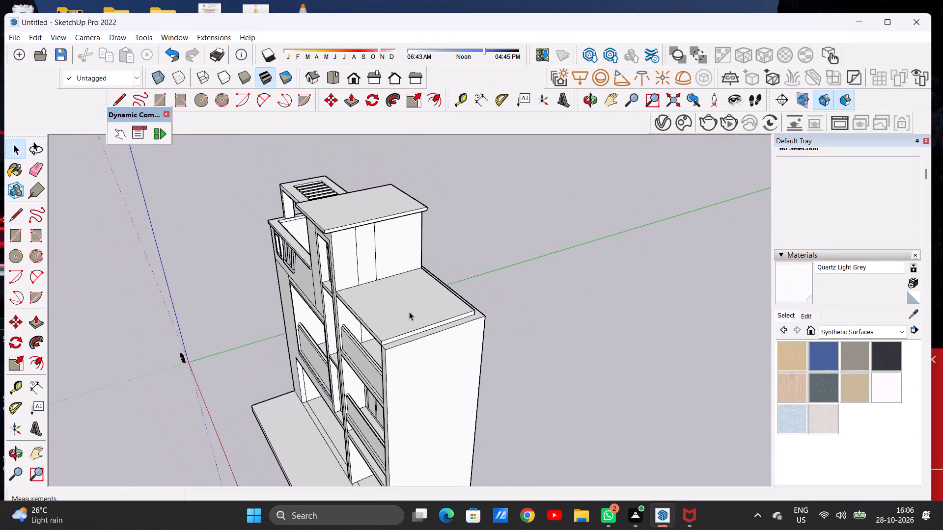
middle_click_drag(454, 308, 317, 324)
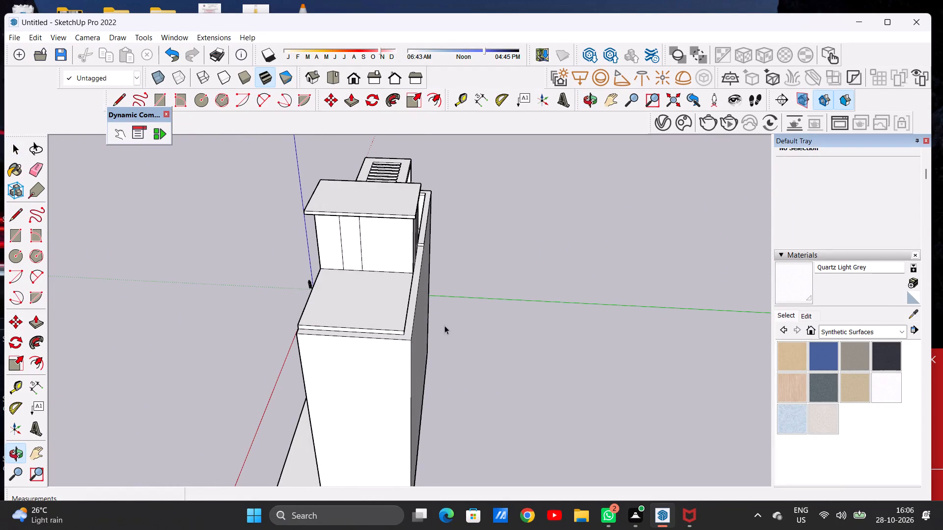
scroll(467, 321, "down", 5)
middle_click_drag(384, 329, 573, 321)
middle_click_drag(425, 316, 513, 292)
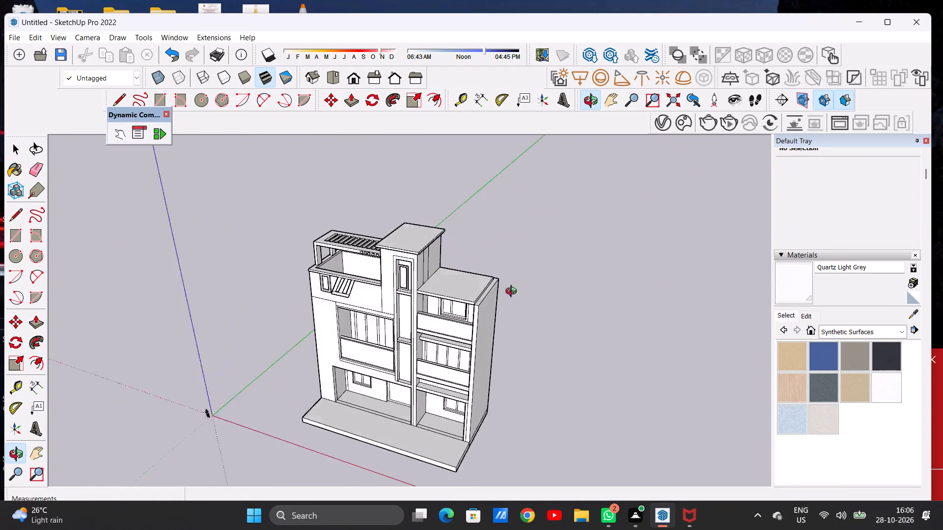
middle_click_drag(513, 292, 271, 321)
middle_click_drag(411, 318, 278, 316)
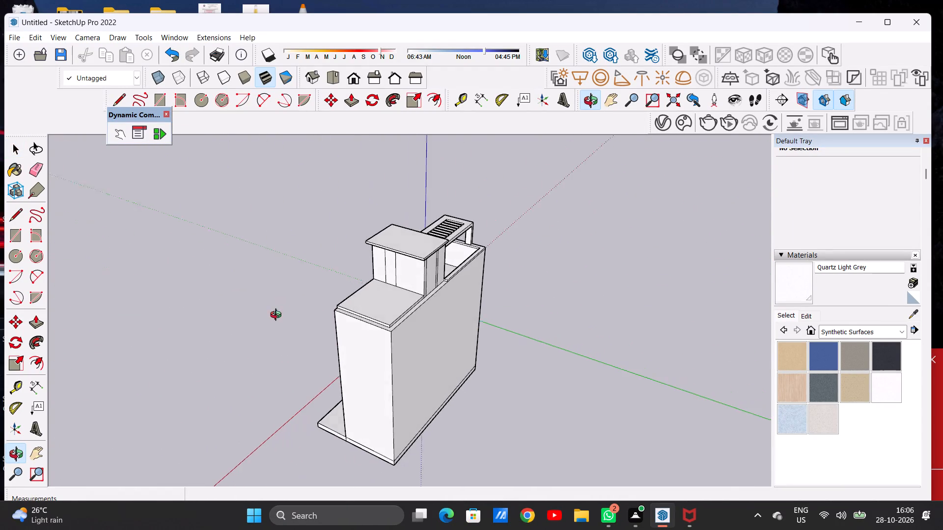
middle_click_drag(278, 316, 601, 305)
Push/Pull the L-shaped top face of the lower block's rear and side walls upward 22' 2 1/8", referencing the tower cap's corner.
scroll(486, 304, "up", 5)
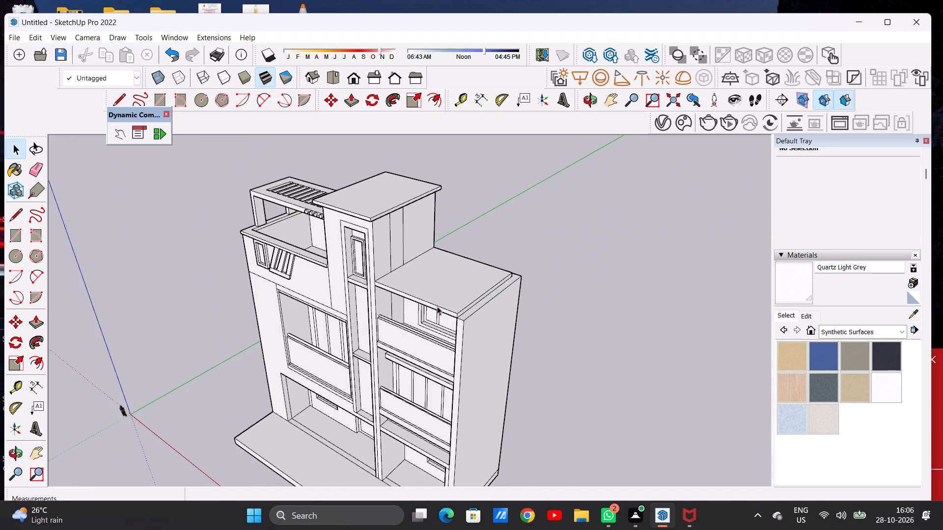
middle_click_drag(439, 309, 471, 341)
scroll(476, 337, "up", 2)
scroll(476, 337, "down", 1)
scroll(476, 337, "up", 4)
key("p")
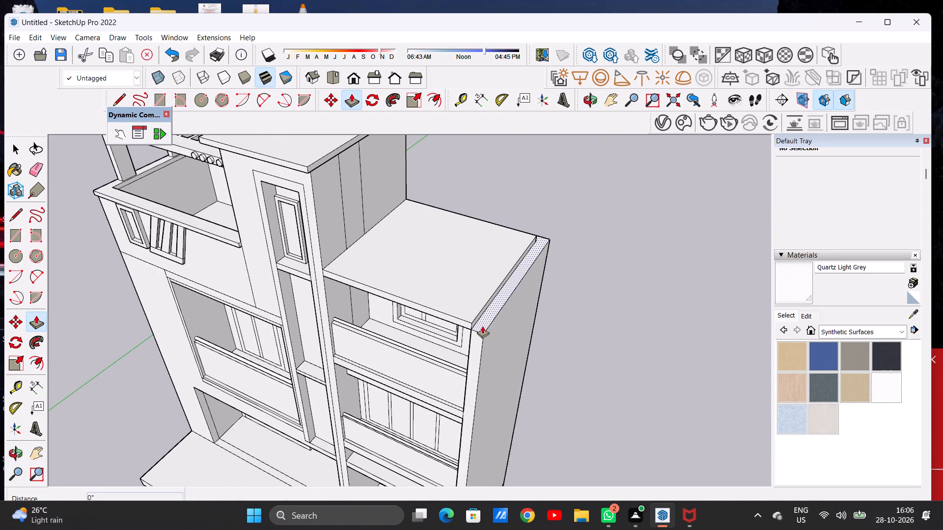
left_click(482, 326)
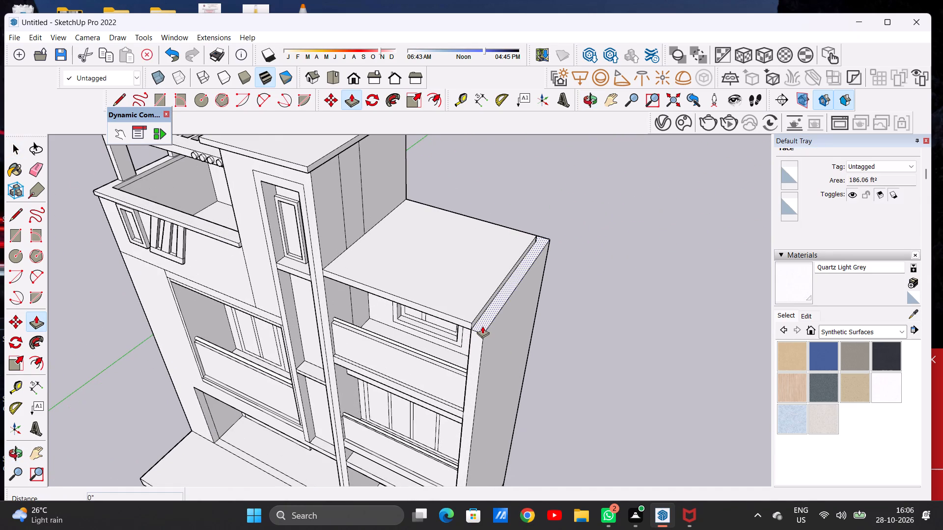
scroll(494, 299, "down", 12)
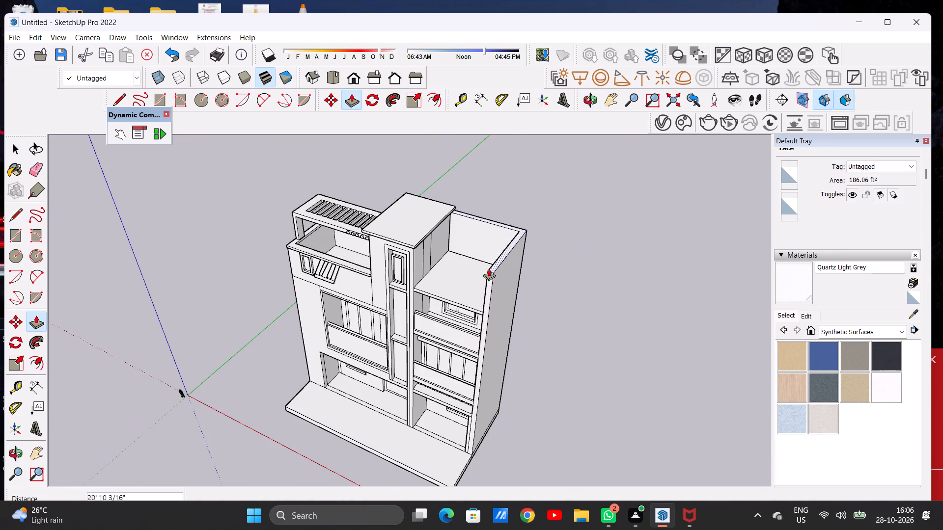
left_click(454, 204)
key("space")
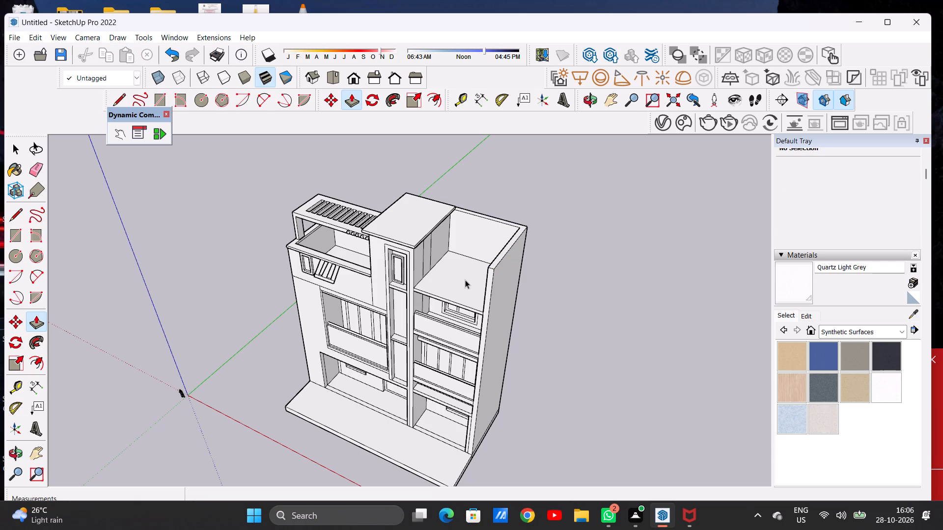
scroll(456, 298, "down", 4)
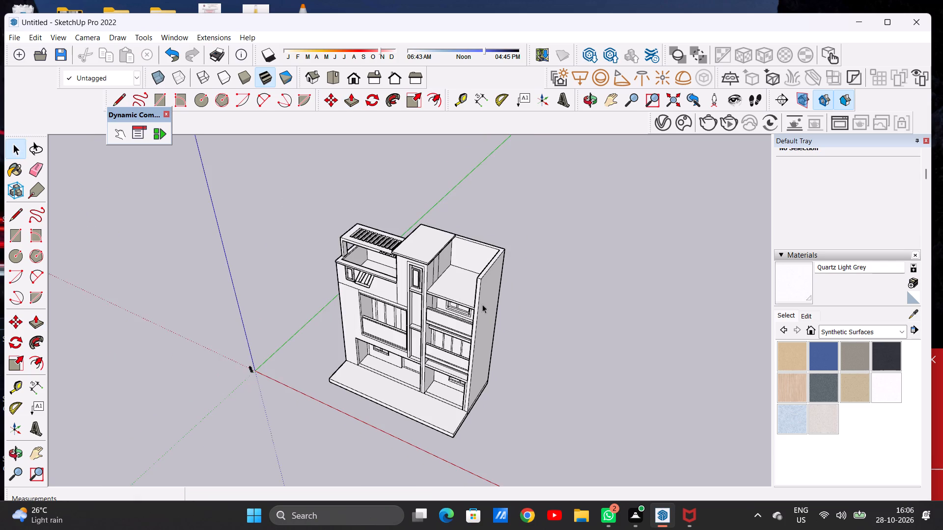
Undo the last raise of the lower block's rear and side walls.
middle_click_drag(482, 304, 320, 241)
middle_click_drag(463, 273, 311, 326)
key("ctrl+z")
Push/Pull the L-shaped top face of the lower block's rear and side walls upward about 22' 2 1/8", to the tower cap's underside level.
middle_click_drag(348, 332, 394, 284)
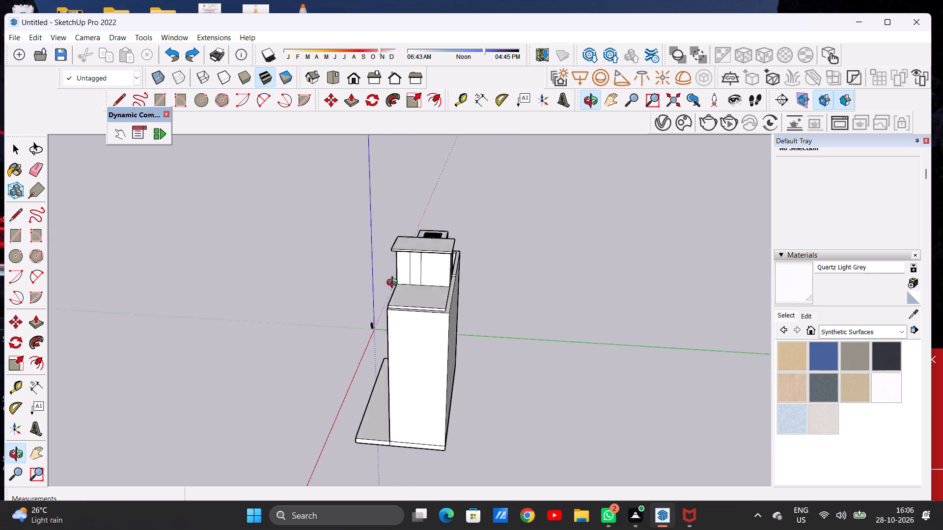
middle_click_drag(394, 284, 385, 258)
middle_click_drag(456, 308, 581, 360)
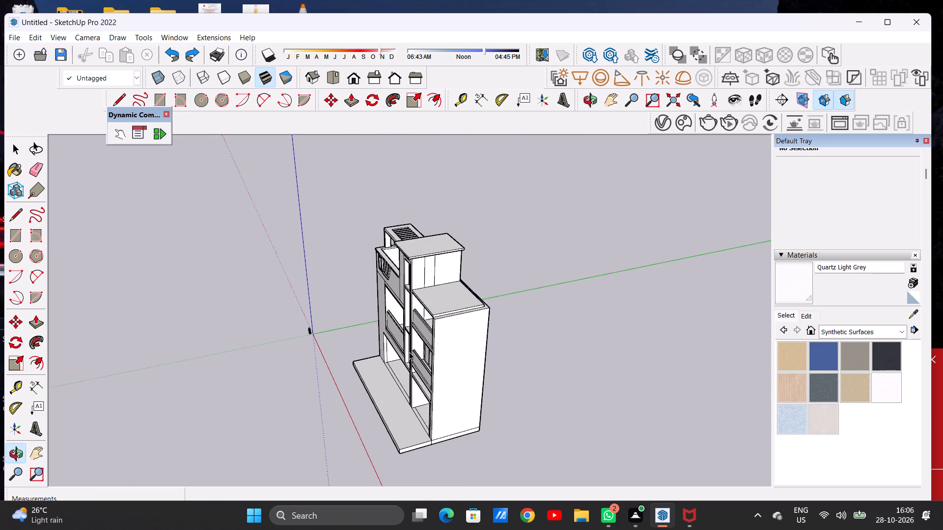
scroll(406, 362, "down", 5)
middle_click_drag(443, 347, 269, 310)
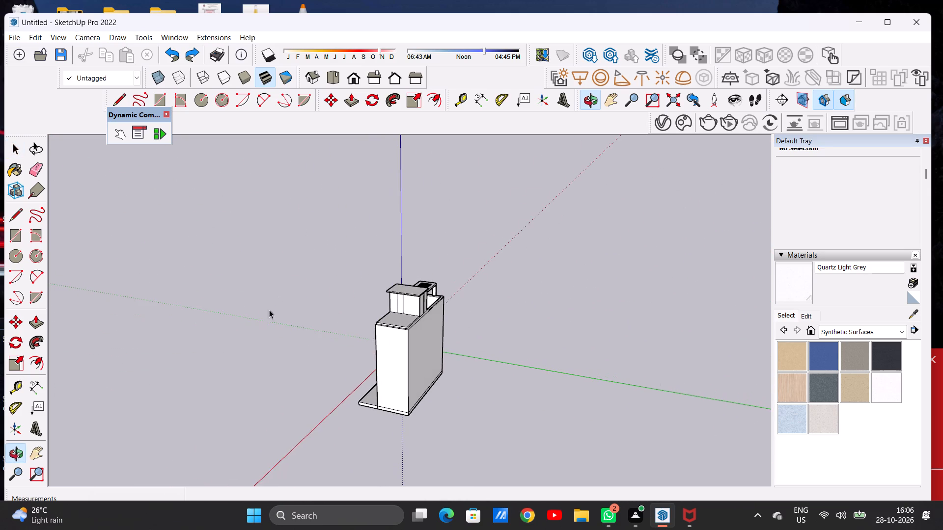
scroll(406, 311, "up", 6)
middle_click_drag(419, 323, 367, 406)
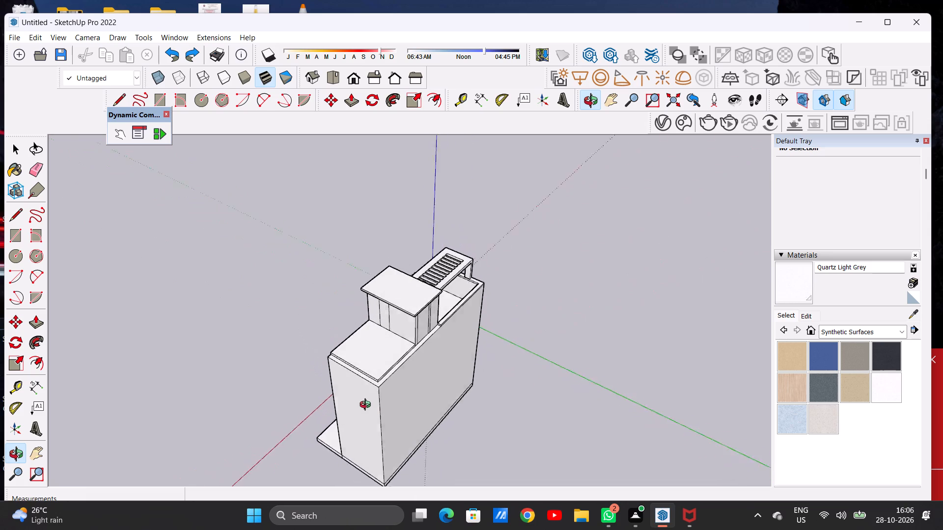
middle_click_drag(367, 406, 399, 404)
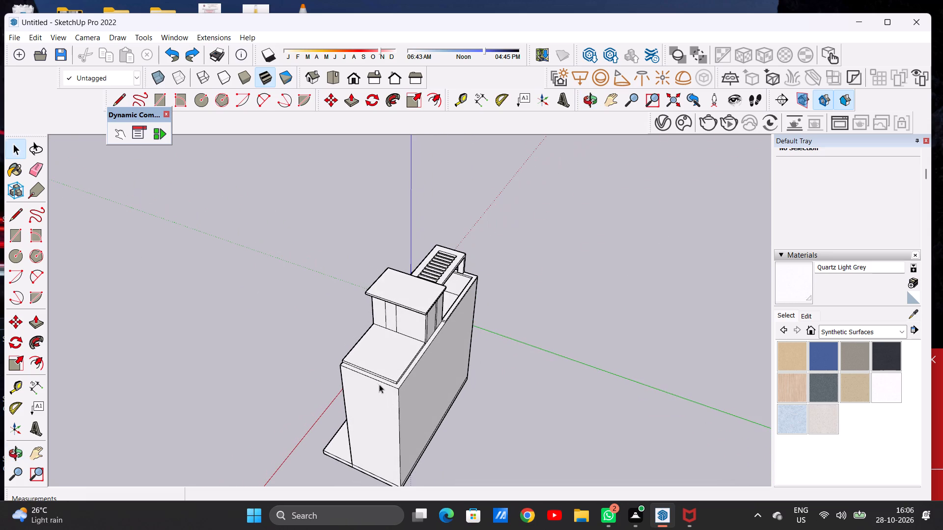
middle_click_drag(381, 384, 418, 396)
scroll(418, 386, "up", 3)
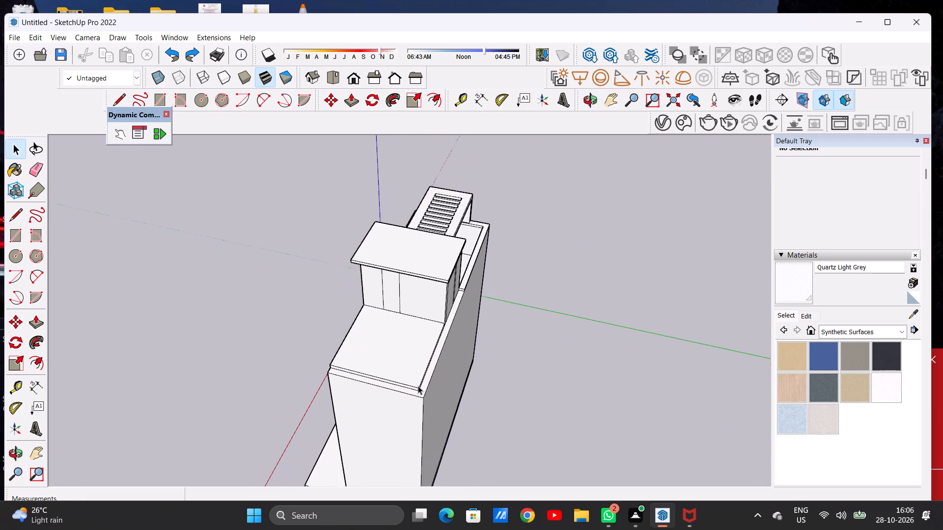
scroll(418, 386, "up", 2)
key("p")
scroll(430, 372, "up", 5)
left_click(430, 372)
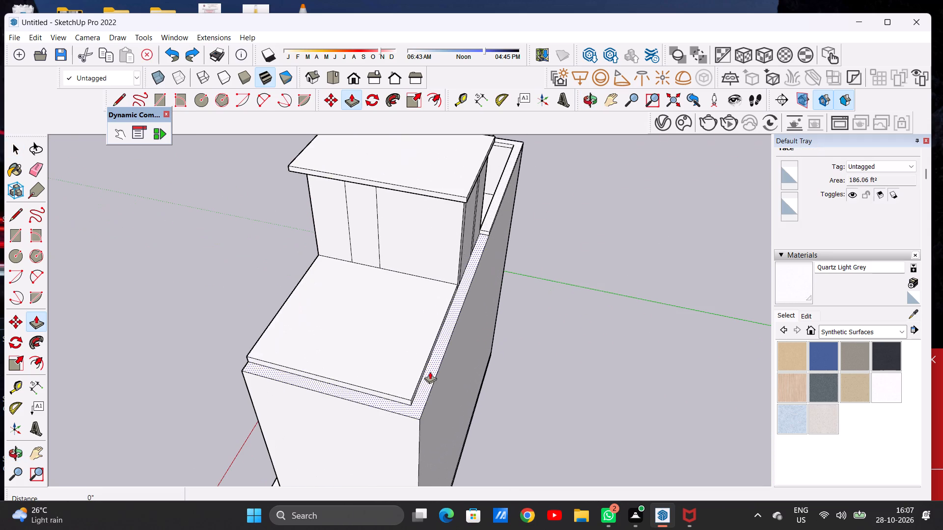
left_click(457, 206)
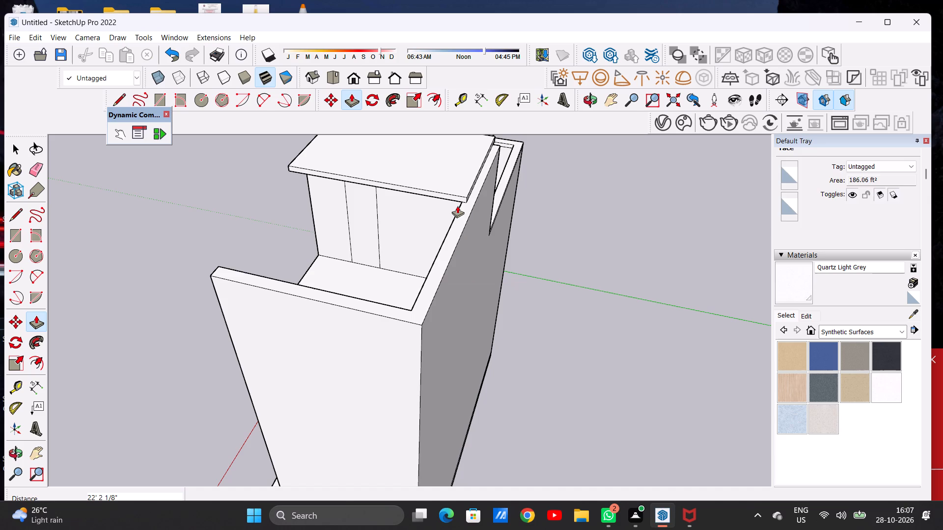
key("space")
Examine the raised rear and side walls beside the tower from the side, front and above.
scroll(443, 288, "down", 7)
middle_click_drag(367, 305, 554, 262)
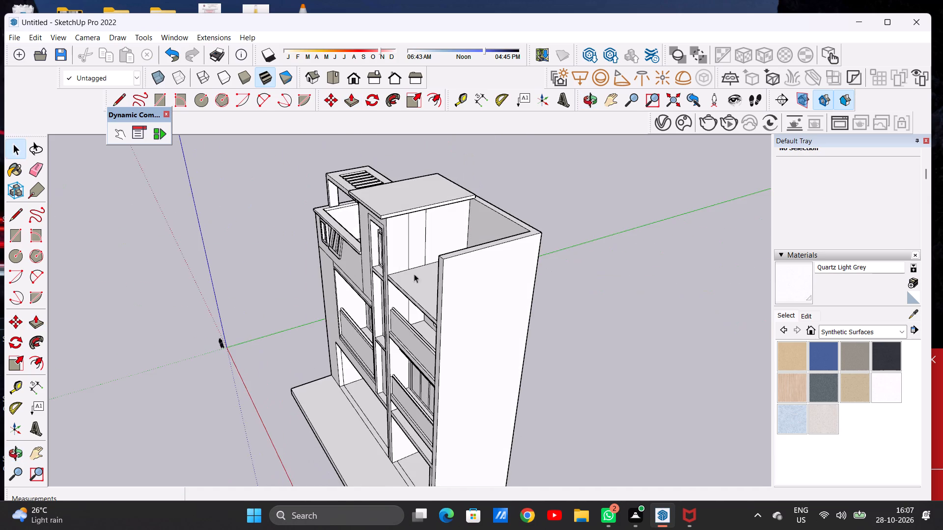
middle_click_drag(379, 285, 590, 242)
scroll(370, 273, "down", 5)
middle_click_drag(363, 295, 385, 241)
scroll(438, 243, "up", 2)
scroll(438, 243, "down", 1)
scroll(438, 243, "up", 1)
scroll(310, 260, "down", 6)
middle_click_drag(383, 238, 383, 286)
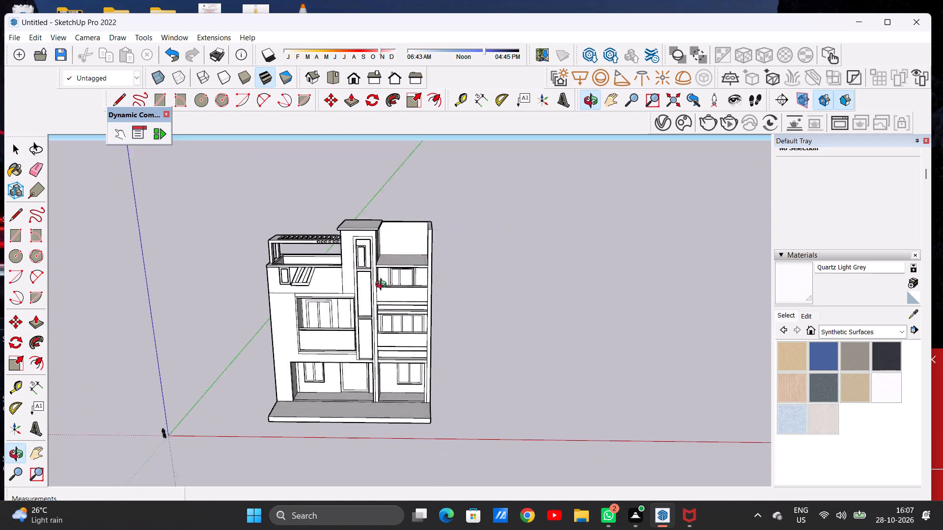
middle_click_drag(383, 286, 383, 343)
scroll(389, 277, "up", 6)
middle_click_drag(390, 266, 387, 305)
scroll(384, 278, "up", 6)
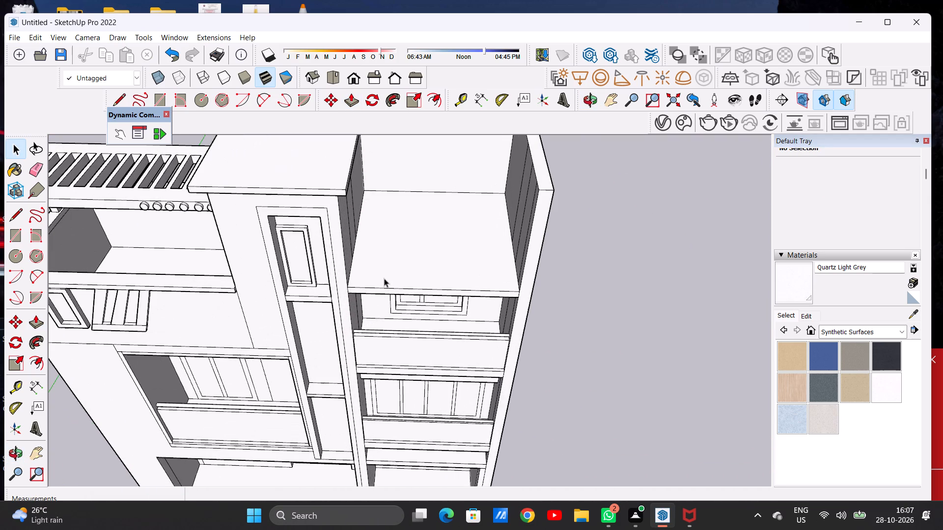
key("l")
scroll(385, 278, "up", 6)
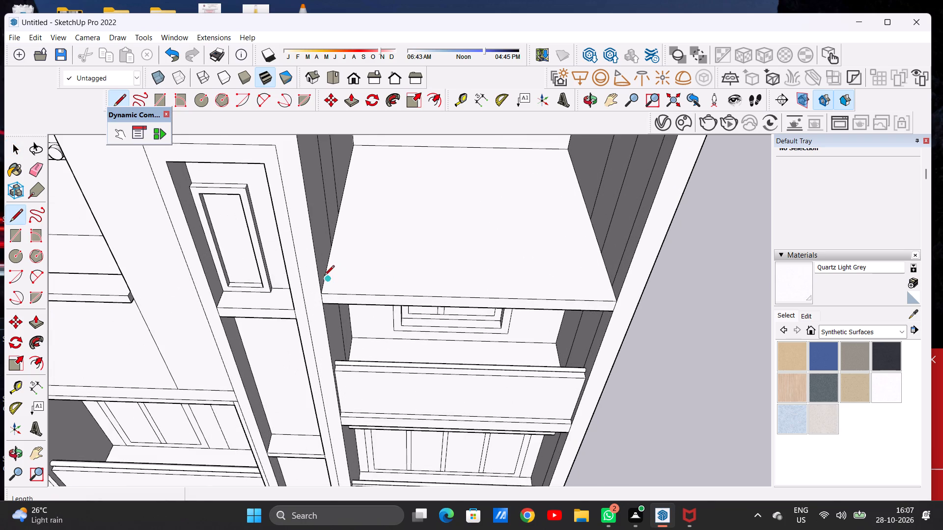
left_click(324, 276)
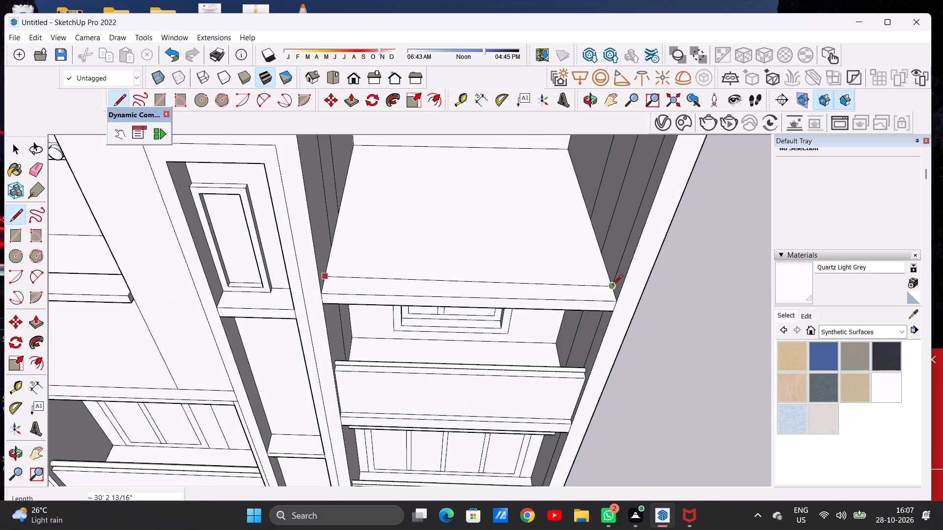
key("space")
Draw a line about 30' 3" long across the lower block's roof slab near its front edge, from the tower to the side wall.
middle_click_drag(481, 291, 480, 343)
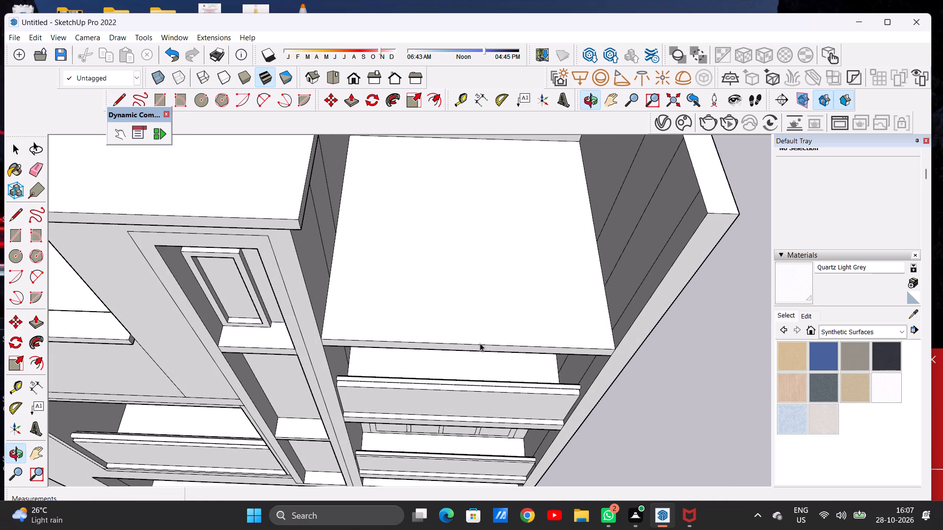
key("l")
middle_click_drag(475, 337, 494, 332)
scroll(478, 322, "up", 3)
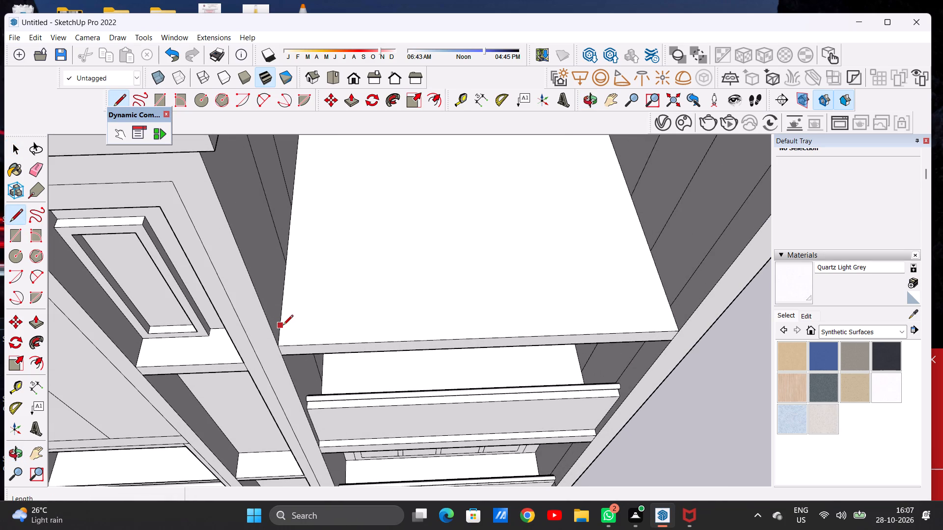
left_click(283, 326)
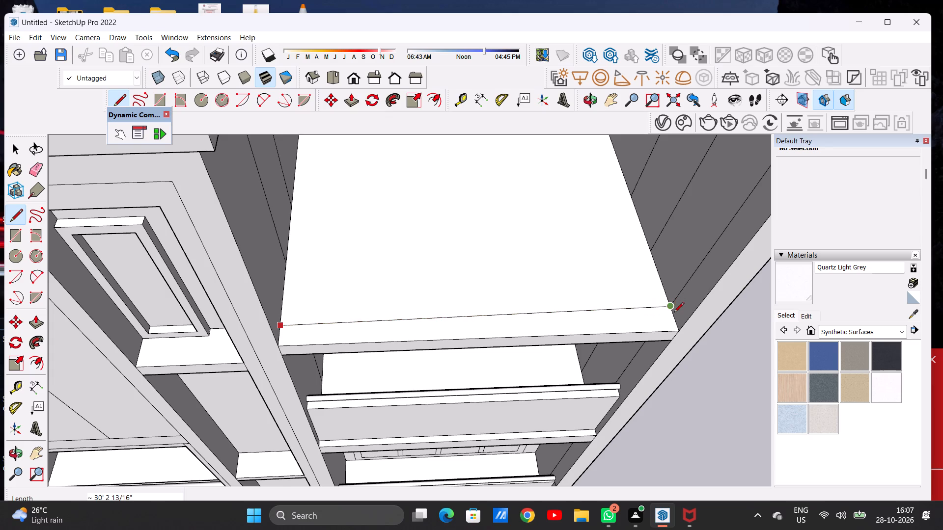
left_click(670, 315)
key("space")
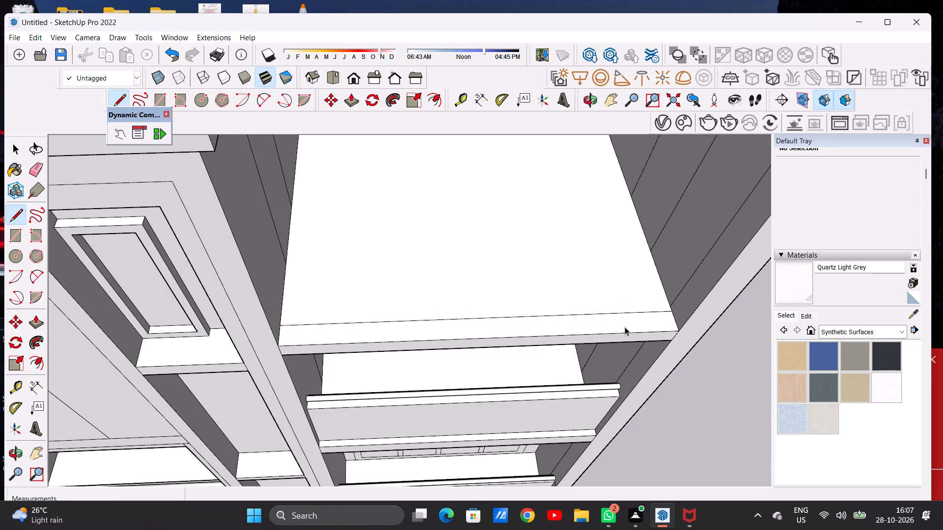
Push/Pull the narrow strip along the roof slab's front edge upward about 1' 5 7/16" to form a low parapet.
scroll(476, 343, "down", 8)
middle_click_drag(493, 357, 441, 251)
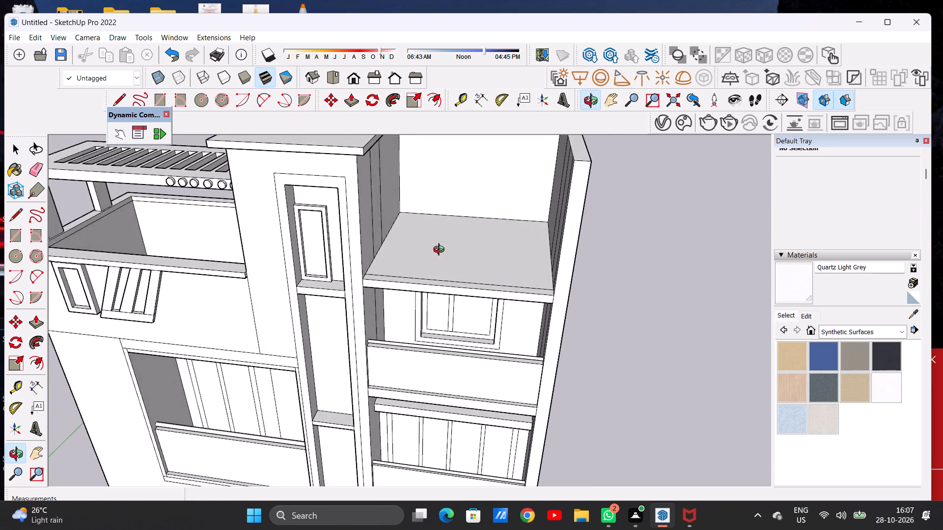
middle_click_drag(441, 251, 463, 257)
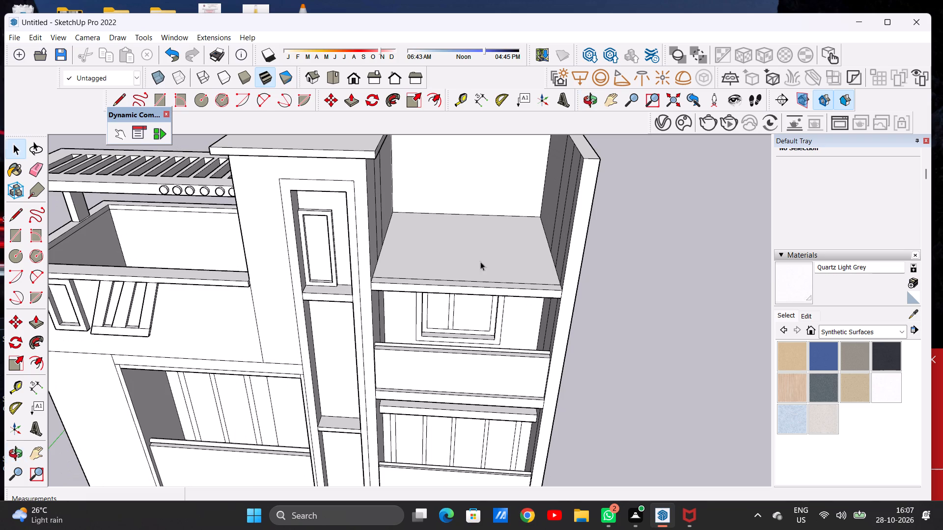
scroll(510, 279, "up", 5)
key("p")
scroll(584, 287, "up", 3)
scroll(584, 287, "down", 1)
scroll(584, 287, "up", 1)
scroll(584, 287, "down", 1)
scroll(584, 287, "up", 1)
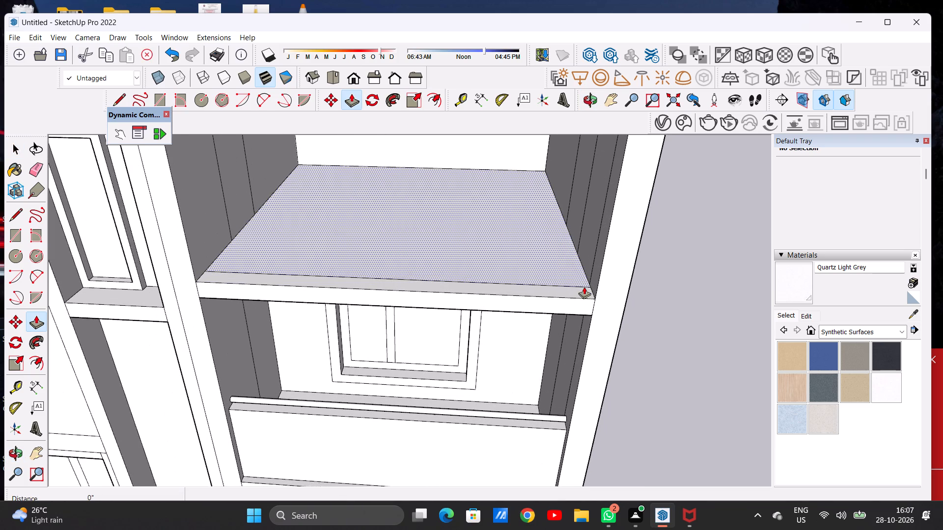
left_click(585, 290)
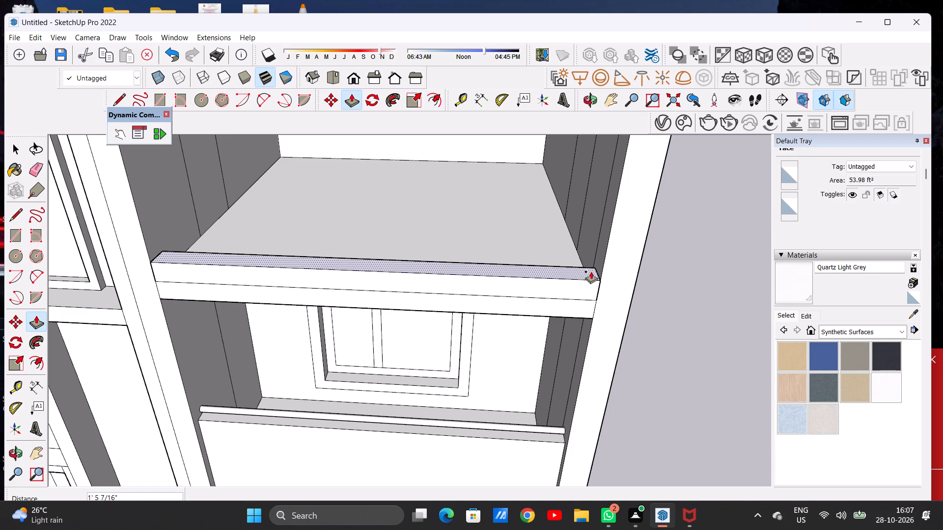
left_click(591, 271)
key("space")
Draw a short line across the top of the roof slab's front parapet near its middle, splitting the top face.
scroll(362, 333, "down", 5)
middle_click_drag(381, 347, 391, 299)
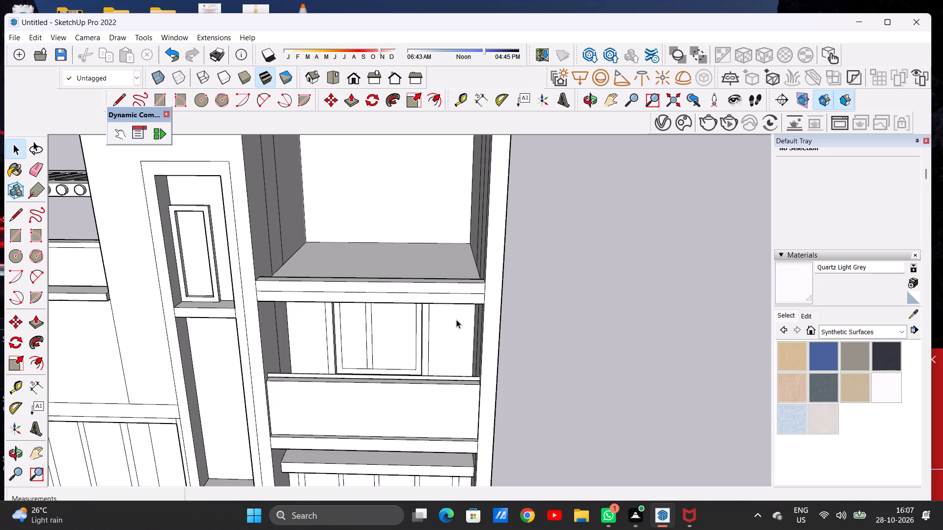
scroll(456, 319, "down", 7)
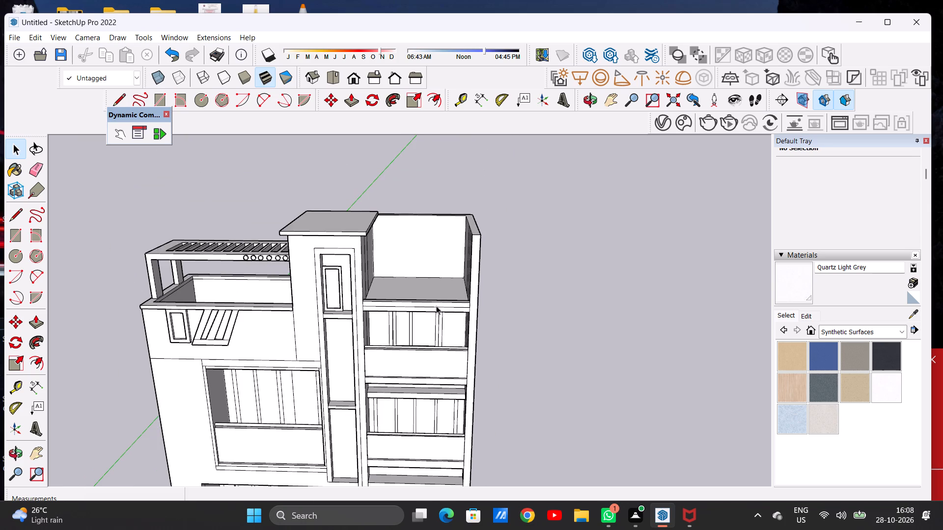
middle_click_drag(425, 293, 430, 344)
scroll(422, 312, "up", 7)
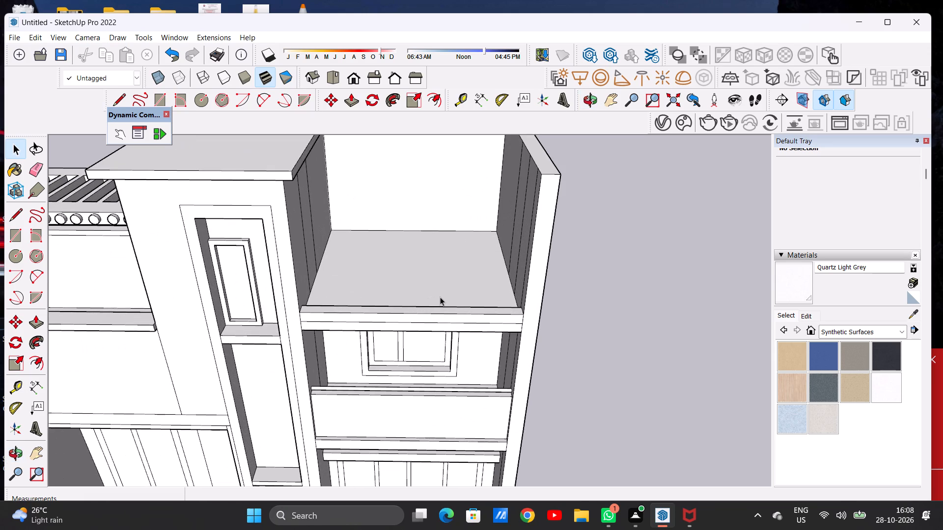
middle_click_drag(430, 287, 435, 338)
scroll(426, 326, "up", 1)
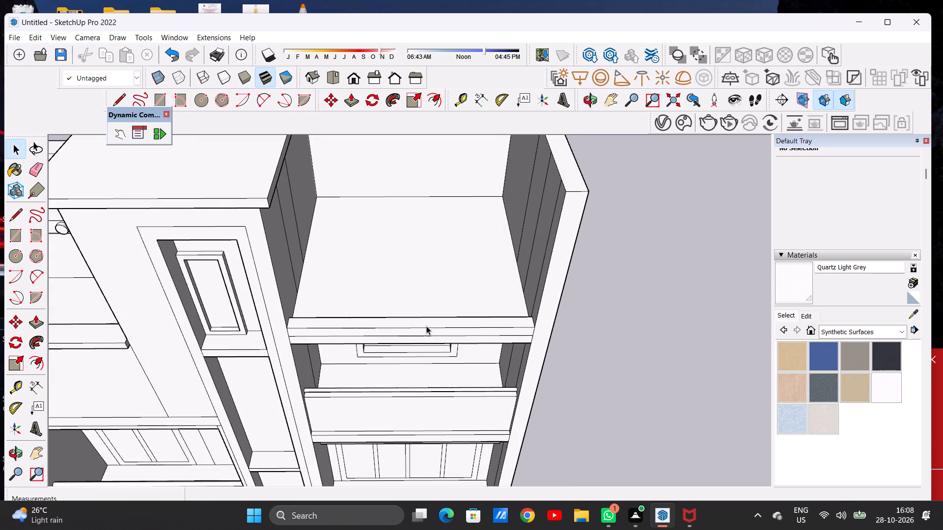
key("l")
scroll(417, 318, "up", 4)
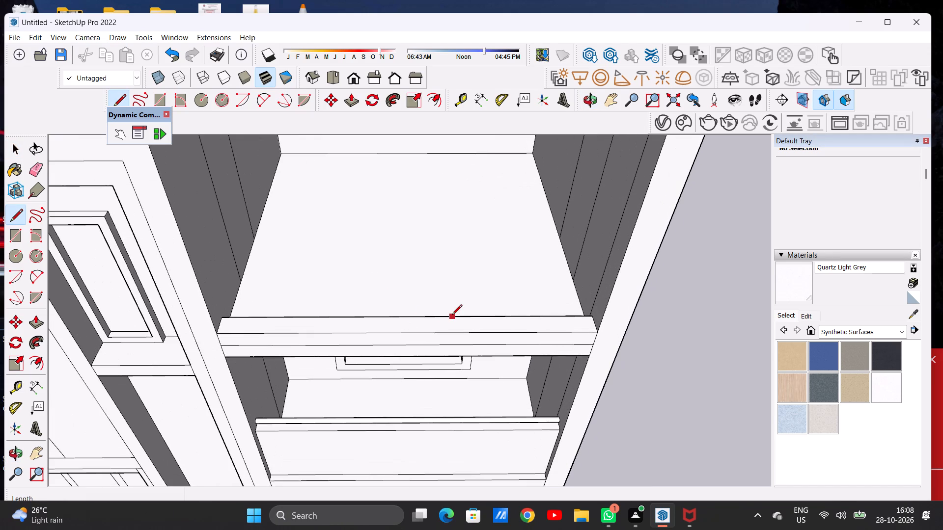
left_click(428, 317)
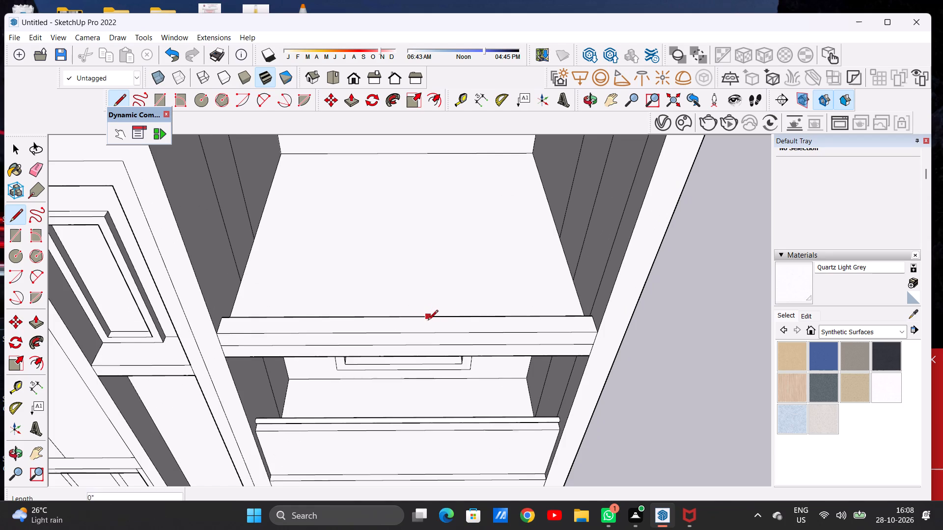
left_click(426, 330)
key("space")
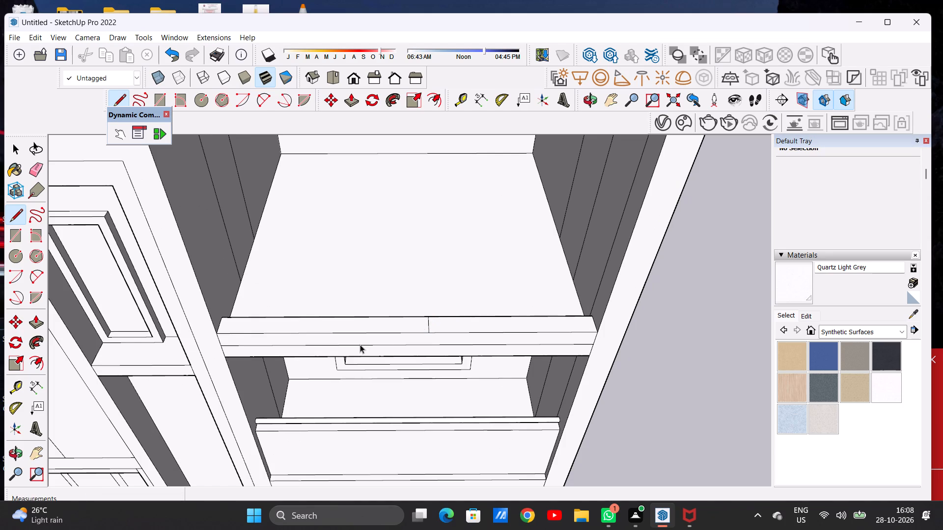
scroll(361, 344, "down", 9)
middle_click_drag(409, 356, 401, 290)
scroll(469, 309, "up", 6)
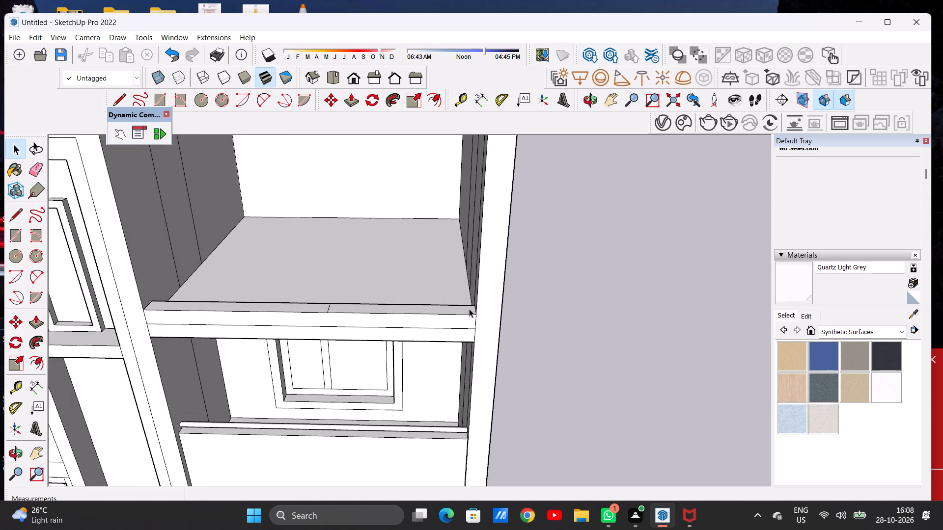
Push/Pull the half of the roof slab's front parapet next to the side wall upward about 5' 8 11/16".
key("p")
scroll(469, 309, "up", 6)
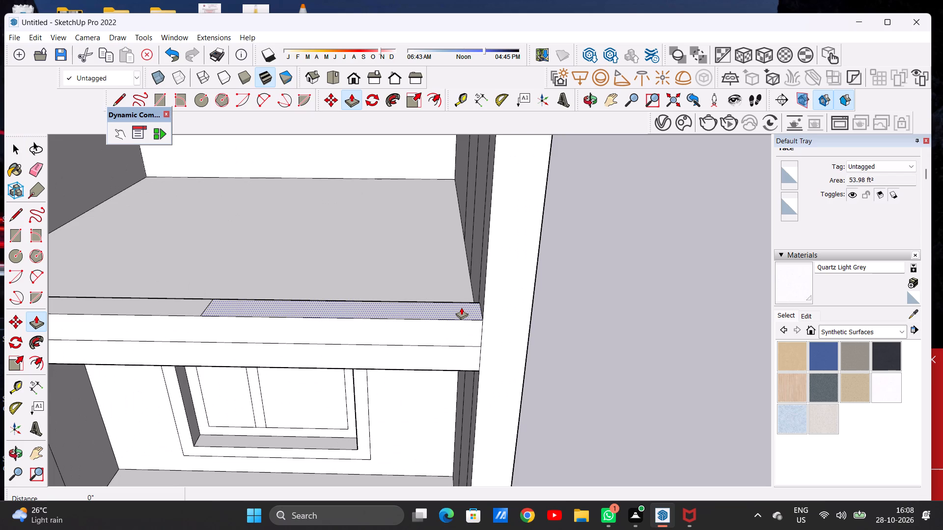
left_click(461, 307)
scroll(467, 302, "down", 6)
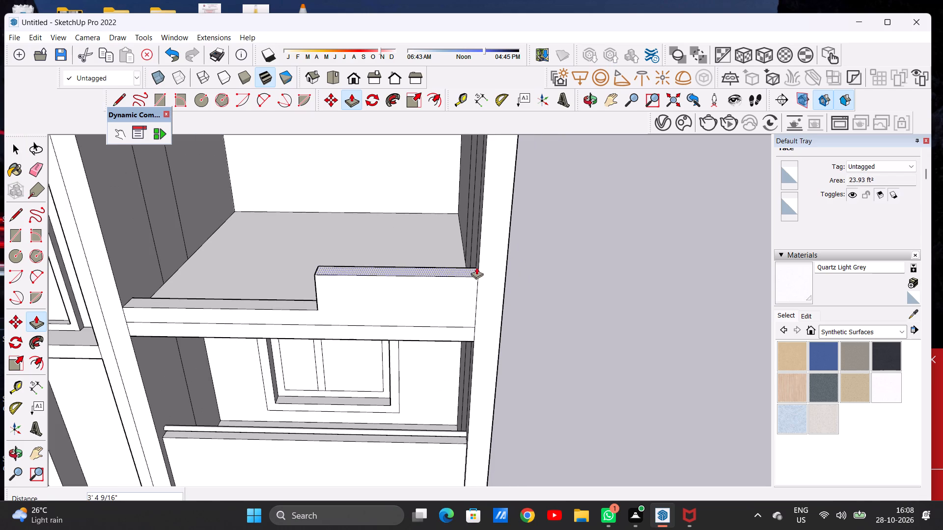
left_click(475, 243)
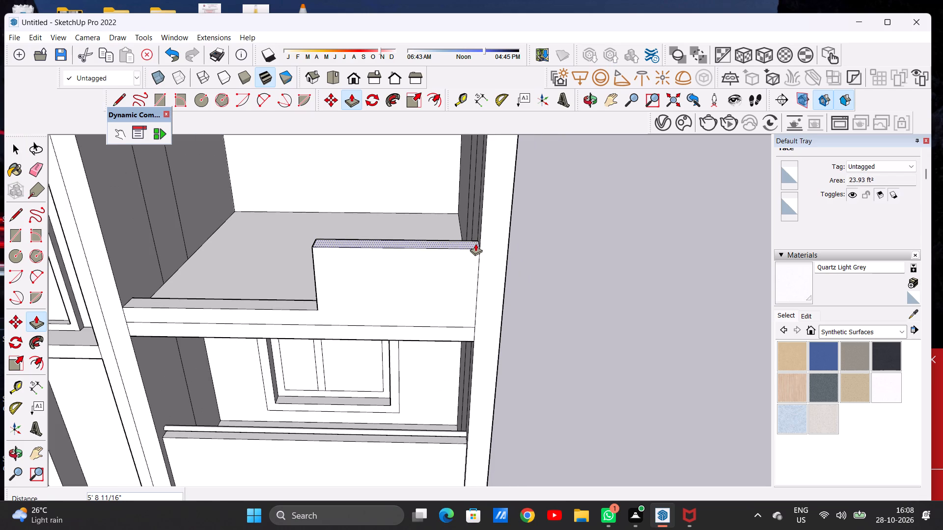
key("space")
middle_click_drag(442, 305, 454, 237)
scroll(338, 285, "down", 5)
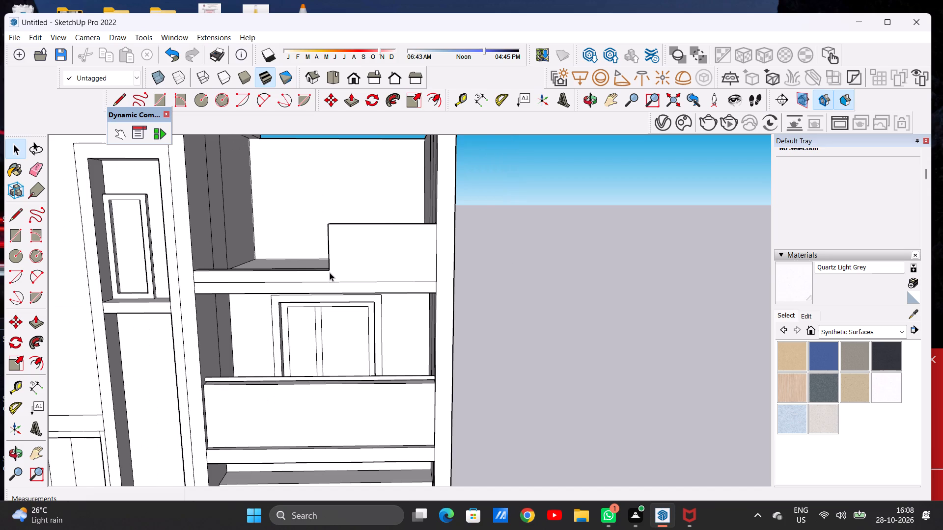
Draw a rectangle about 10' 6 7/16" by 4' 5/16" on the front face of the raised parapet section.
scroll(330, 272, "up", 6)
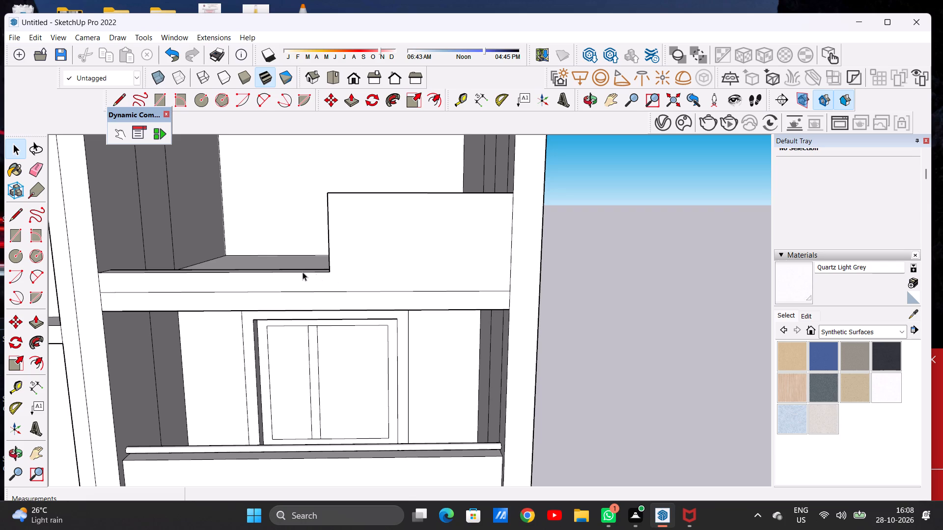
scroll(444, 228, "up", 2)
scroll(390, 240, "down", 1)
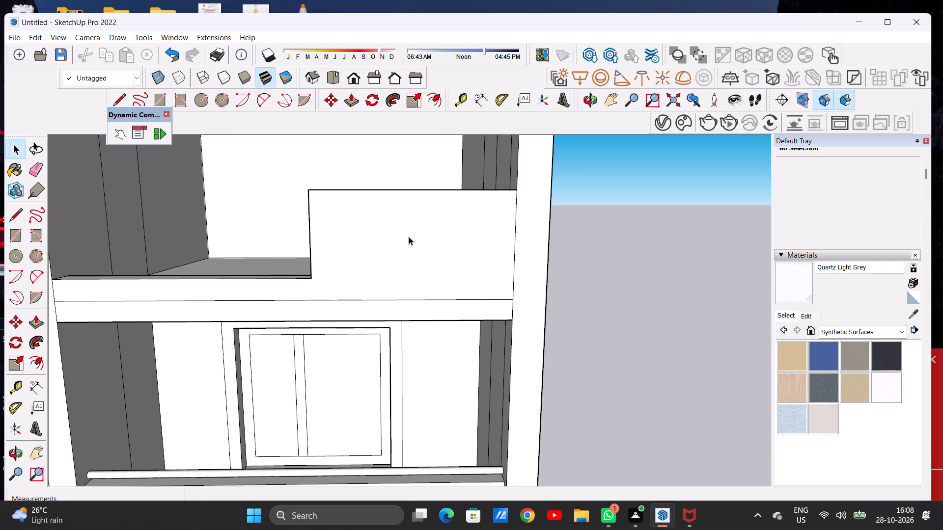
scroll(427, 233, "down", 11)
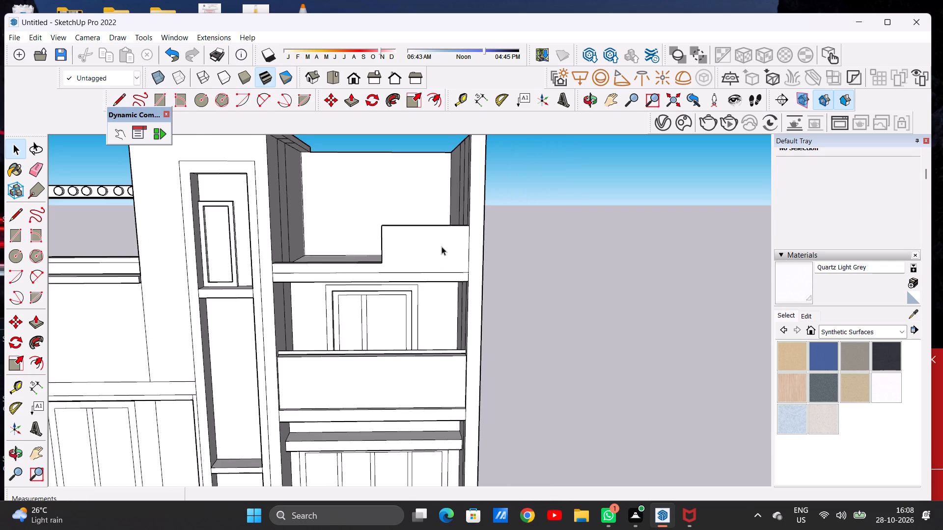
scroll(447, 241, "up", 2)
scroll(447, 241, "down", 1)
scroll(447, 241, "up", 10)
key("r")
middle_click_drag(444, 261, 442, 258)
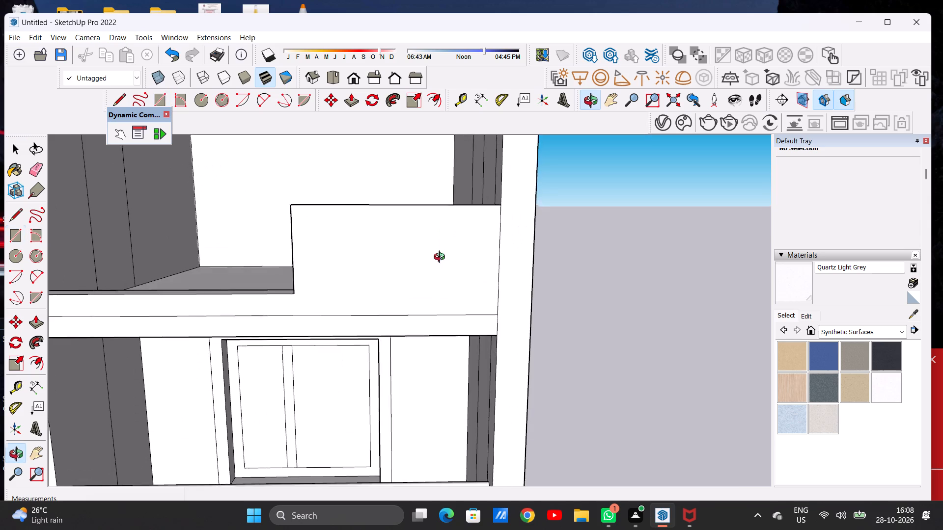
middle_click_drag(442, 258, 441, 254)
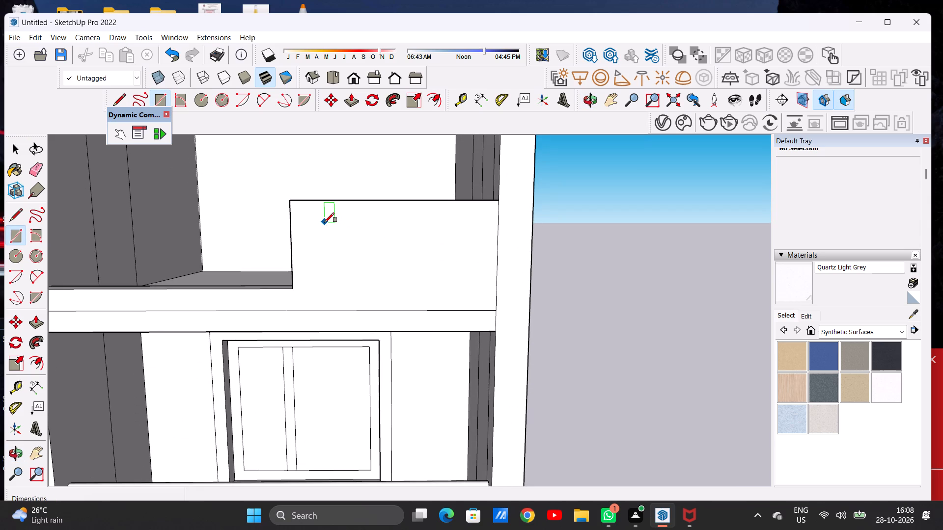
left_click(314, 226)
left_click(322, 288)
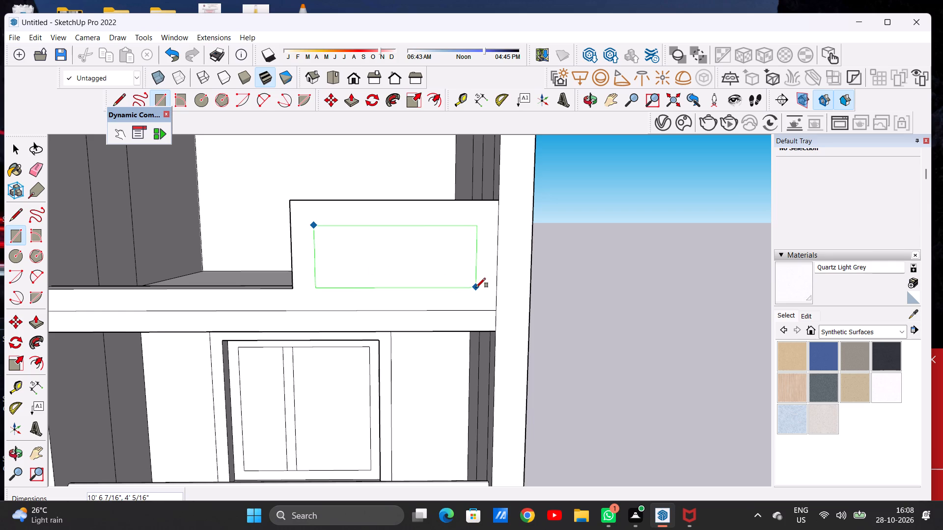
left_click(476, 288)
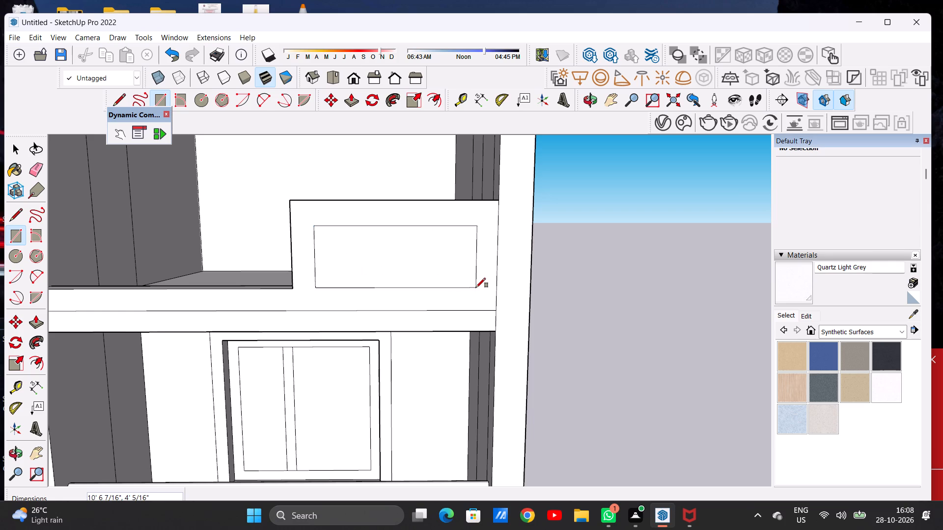
key("space")
Extend the rectangle upward by adding a strip about 8 1/8" high along its top edge and erasing the dividing line.
middle_click_drag(408, 253, 409, 268)
scroll(442, 231, "up", 7)
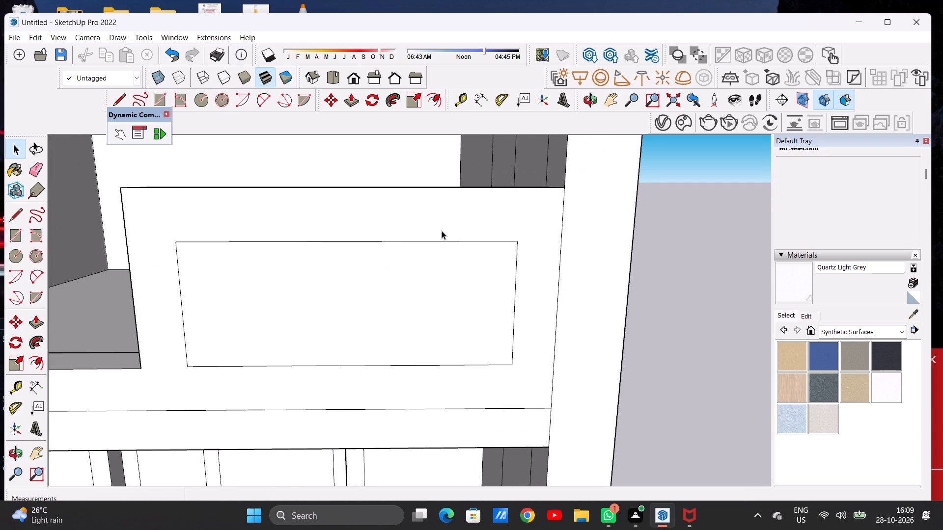
middle_click_drag(374, 247, 387, 241)
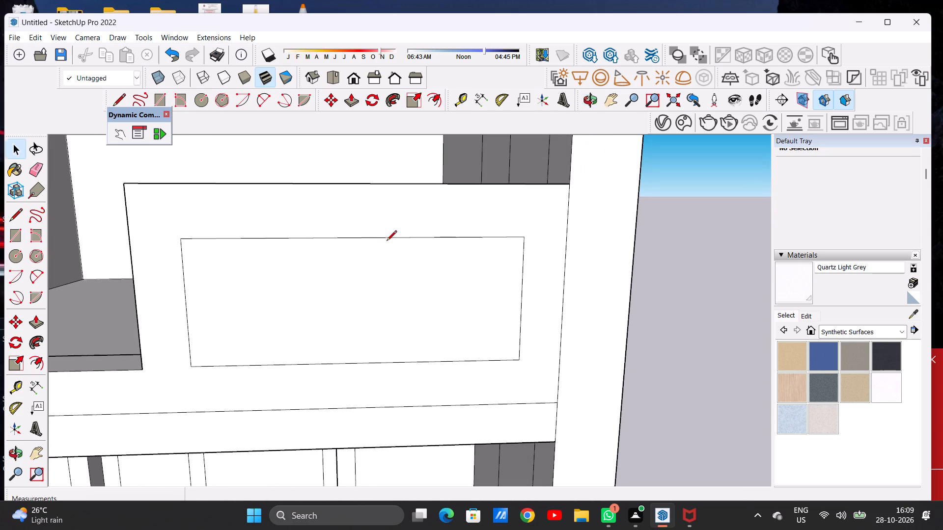
key("l")
middle_click_drag(380, 248, 368, 246)
key("space")
type("R")
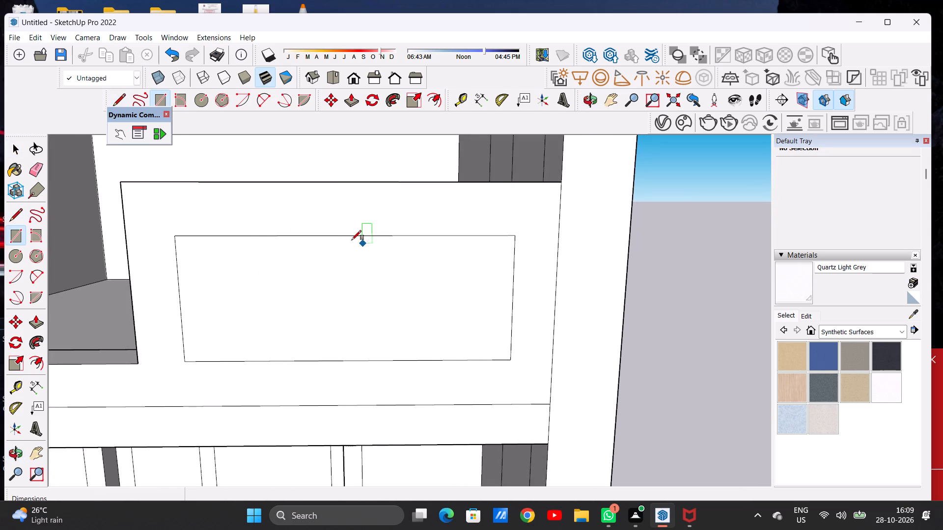
left_click(175, 238)
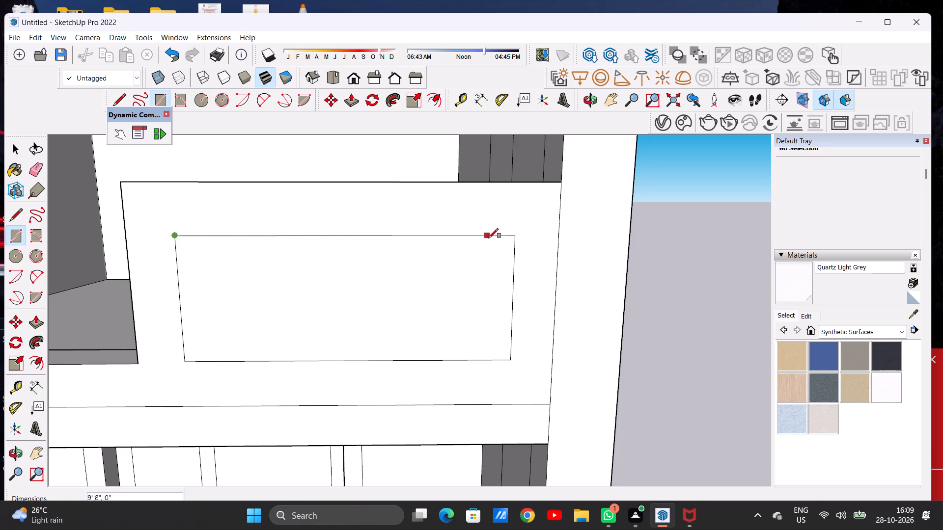
left_click(517, 237)
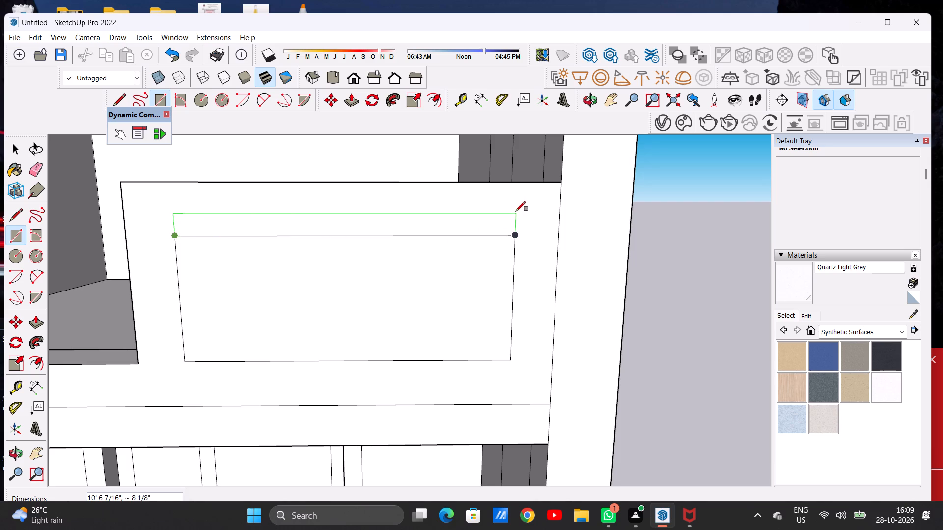
left_click(514, 213)
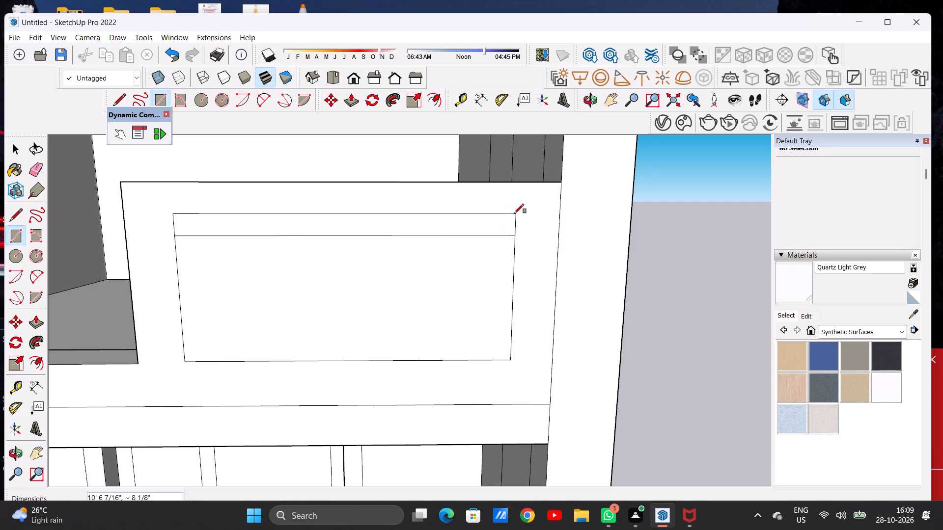
key("space")
key("e")
left_click_drag(468, 230, 470, 244)
scroll(388, 253, "down", 5)
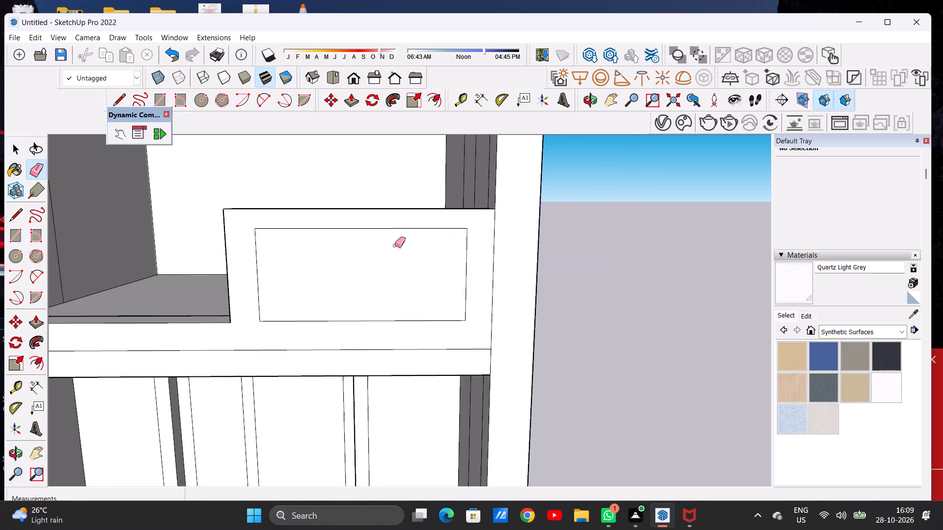
Push/Pull the rectangle back about 1' 9 7/16" through the raised parapet section to cut an opening.
middle_click_drag(399, 240, 340, 300)
key("p")
scroll(372, 283, "up", 6)
left_click(373, 283)
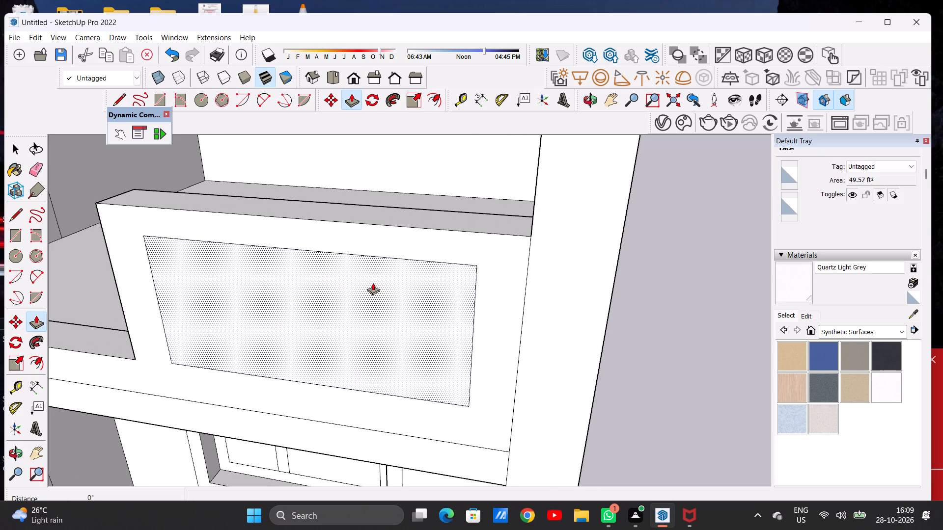
left_click(437, 210)
key("space")
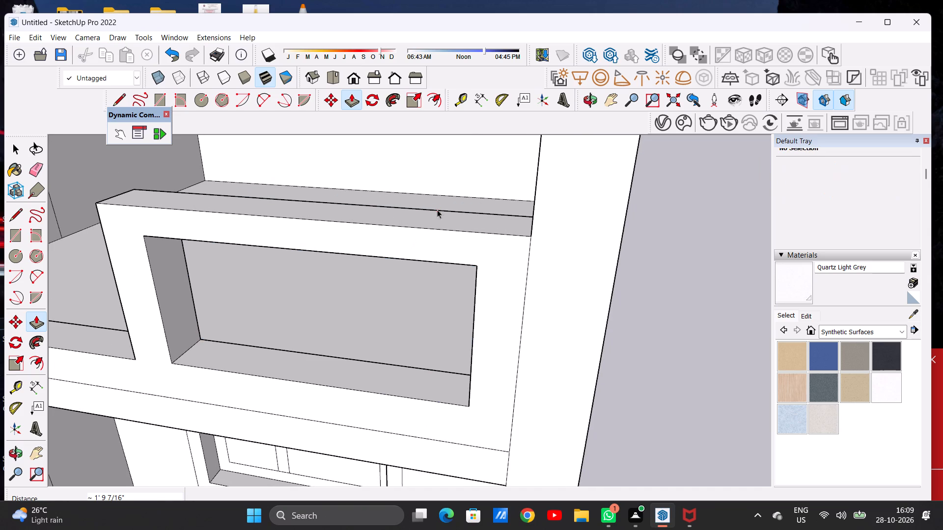
Examine the raised parapet section and its opening against the whole facade from the front and above.
scroll(419, 276, "down", 11)
middle_click_drag(320, 310, 365, 256)
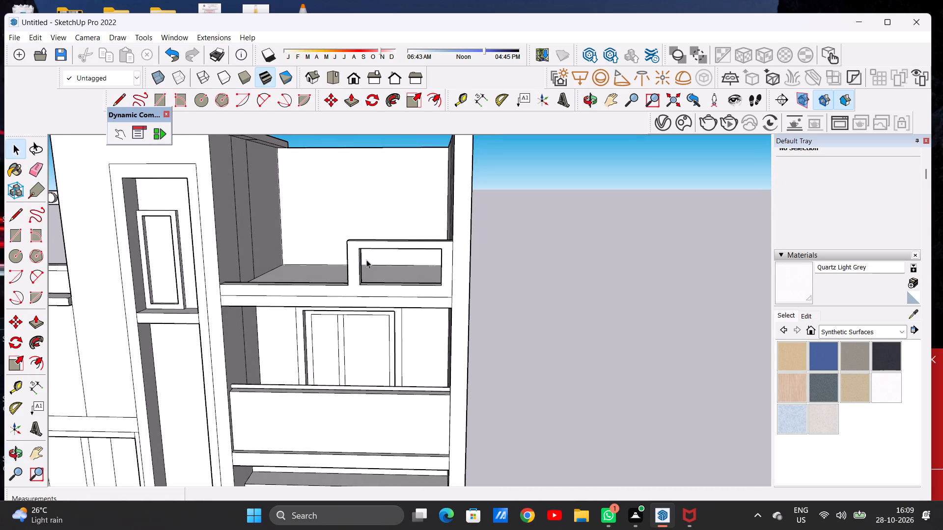
scroll(461, 279, "down", 6)
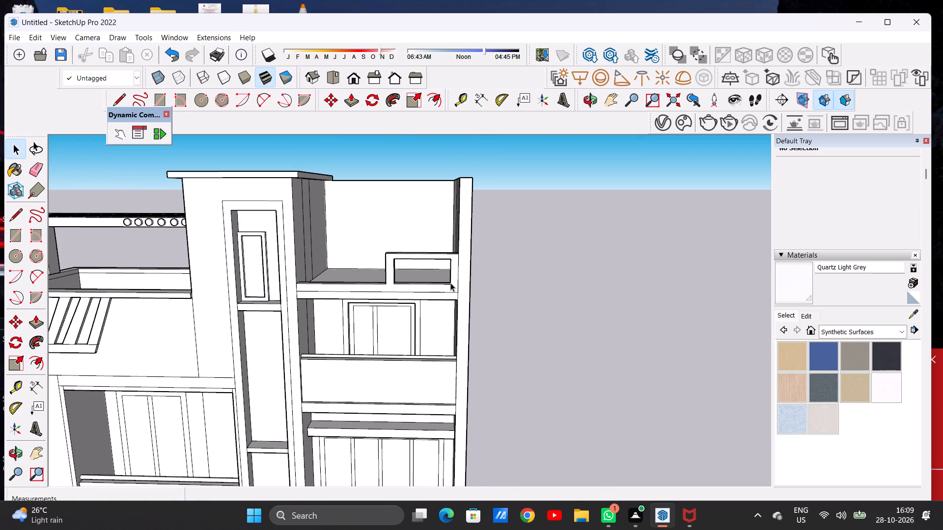
scroll(440, 277, "up", 1)
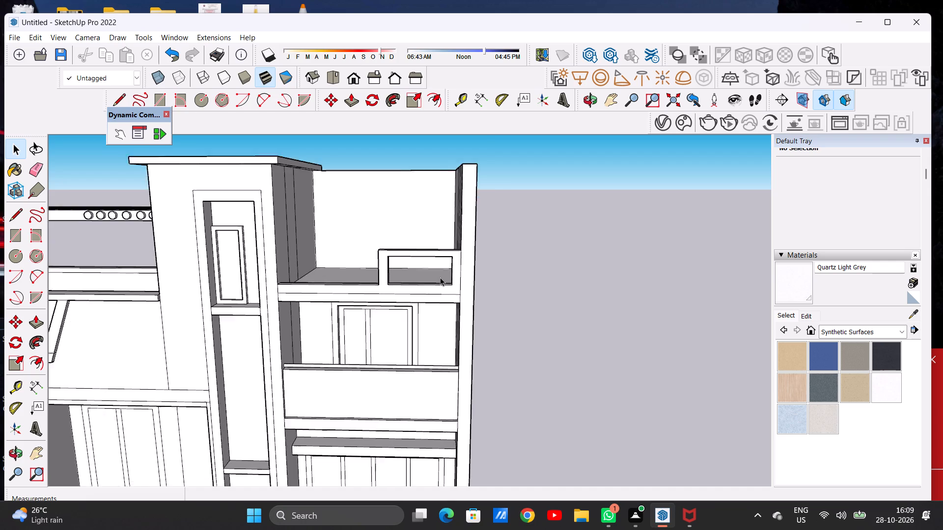
scroll(440, 277, "up", 1)
scroll(440, 277, "down", 1)
scroll(440, 277, "up", 7)
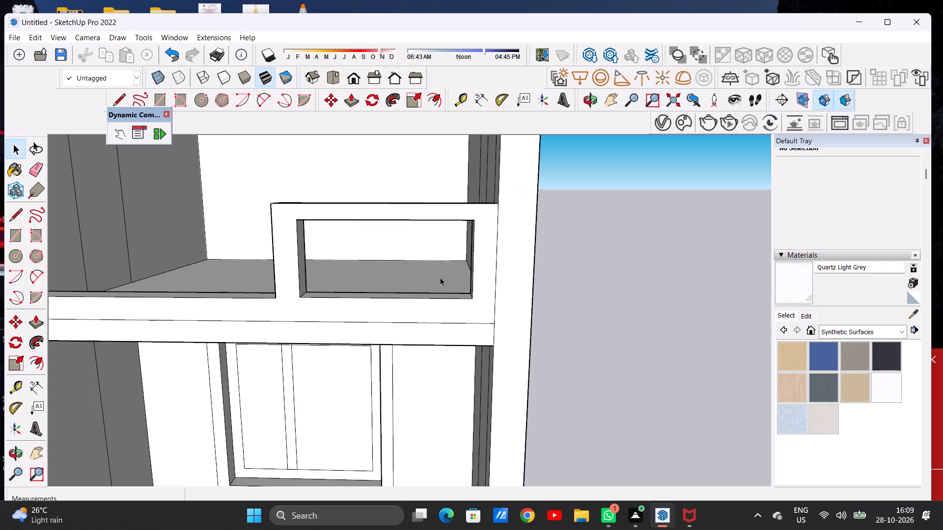
scroll(347, 286, "down", 5)
middle_click_drag(312, 286, 323, 304)
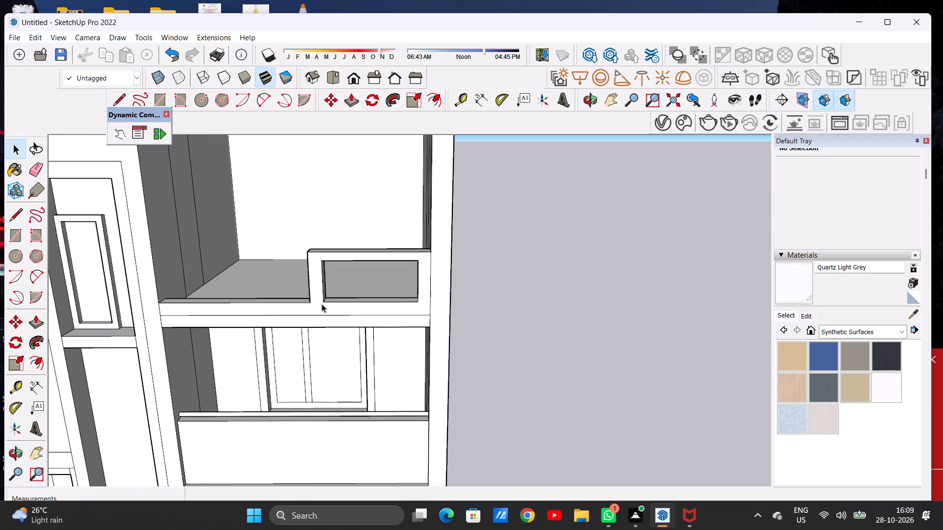
scroll(460, 290, "down", 6)
middle_click_drag(341, 282, 344, 303)
scroll(349, 294, "up", 2)
scroll(348, 294, "down", 1)
scroll(348, 294, "up", 1)
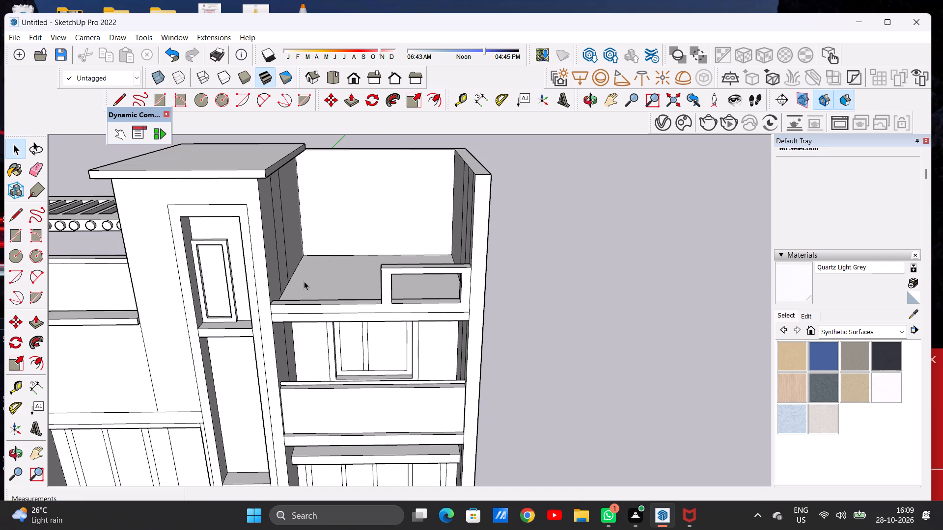
scroll(340, 262, "down", 7)
middle_click_drag(333, 262, 335, 308)
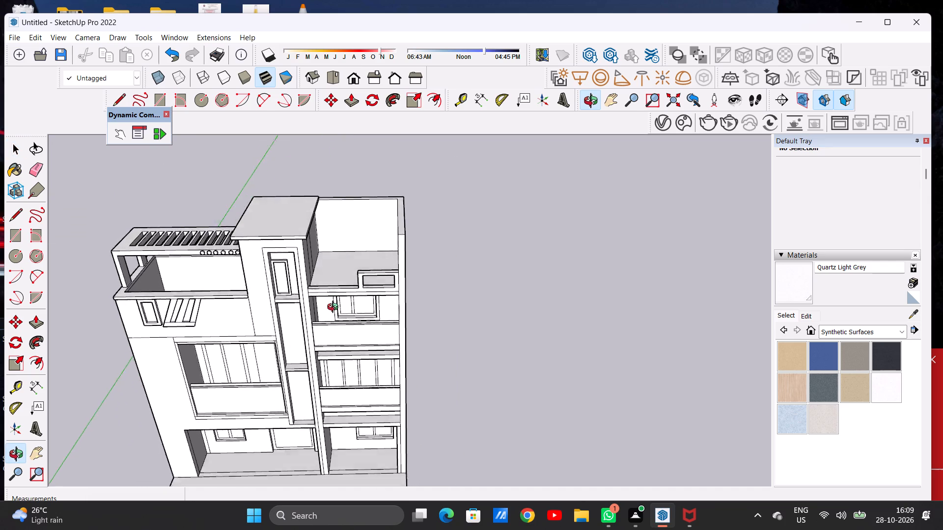
middle_click_drag(335, 308, 333, 308)
scroll(343, 278, "up", 3)
scroll(343, 278, "down", 1)
scroll(343, 278, "up", 1)
scroll(343, 278, "down", 1)
scroll(343, 278, "up", 3)
scroll(351, 287, "down", 1)
scroll(351, 287, "up", 4)
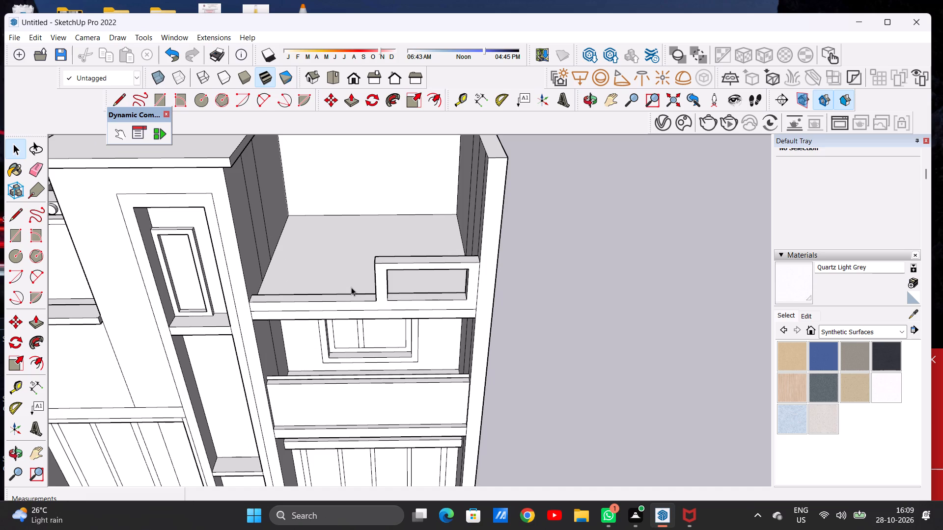
Push/Pull the lower half of the front parapet, next to the tower, upward about 3' 11 7/8".
key("p")
scroll(349, 292, "up", 10)
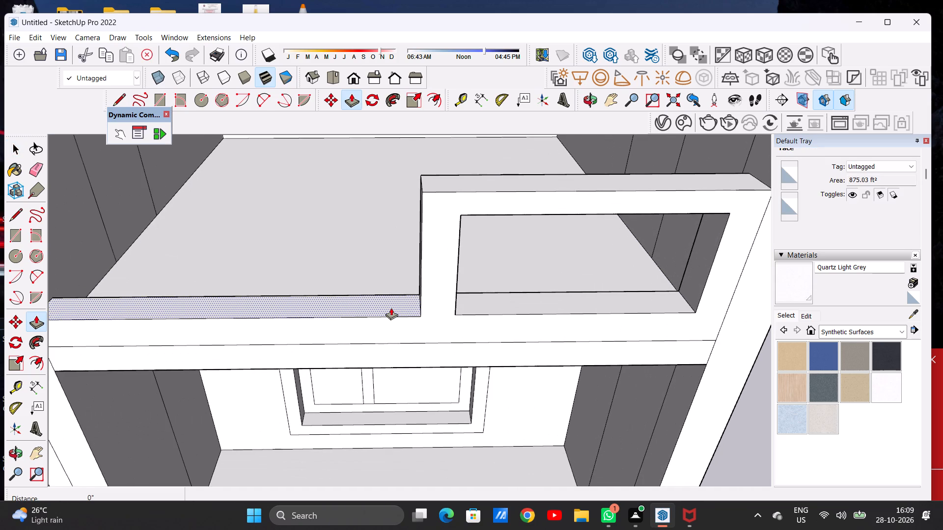
left_click(391, 308)
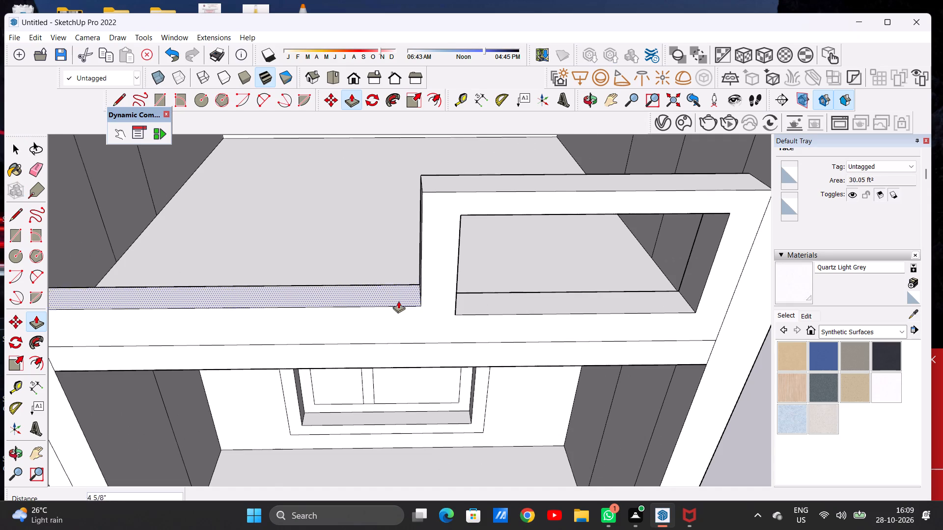
scroll(398, 301, "down", 6)
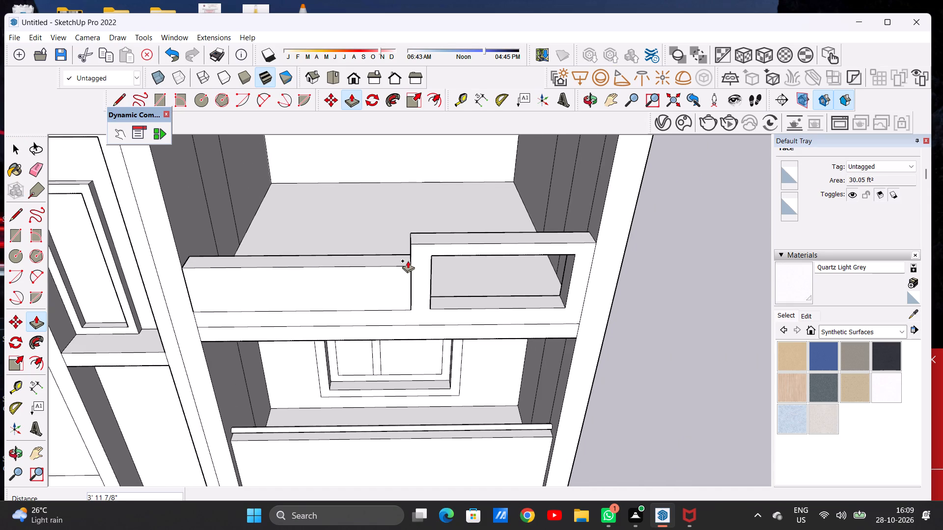
left_click(408, 261)
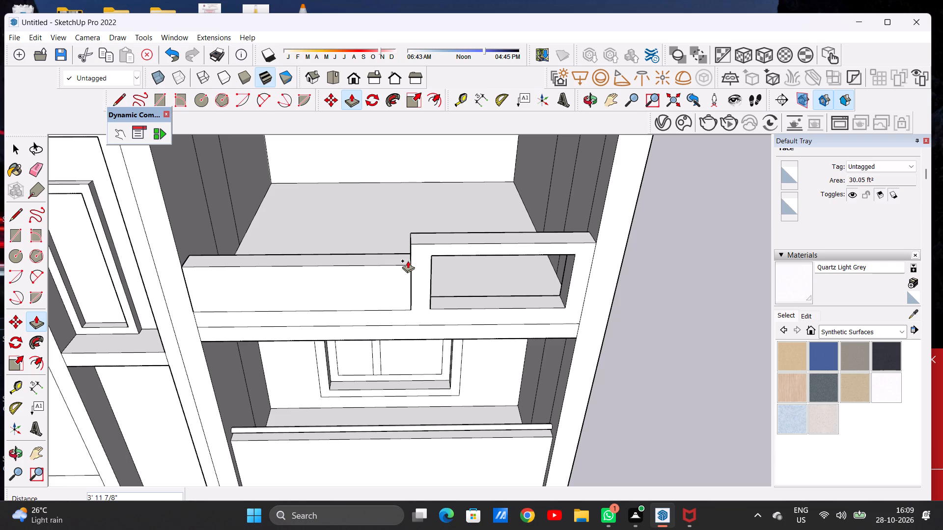
key("space")
Push/Pull the top face of the lower parapet half, next to the tower, slightly further upward.
middle_click_drag(383, 289, 381, 203)
scroll(345, 266, "down", 11)
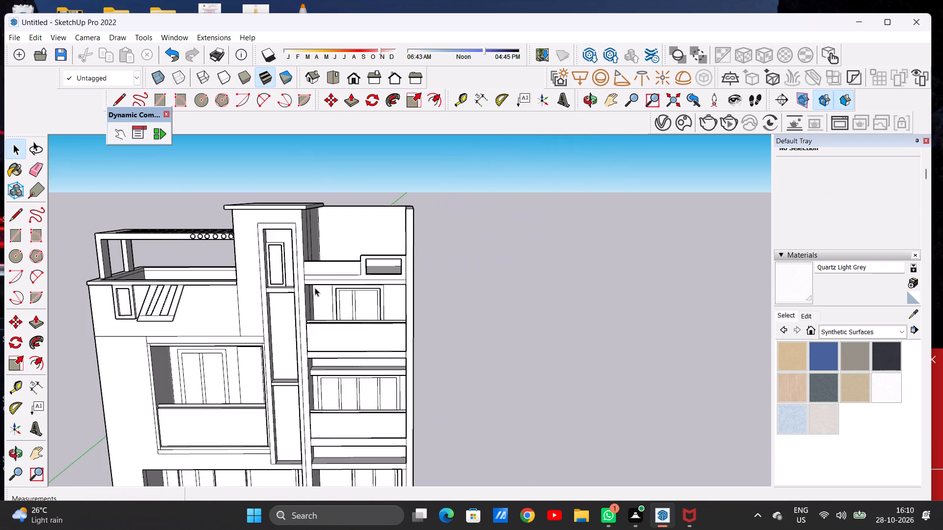
scroll(315, 288, "down", 6)
scroll(329, 259, "up", 7)
scroll(322, 269, "down", 4)
middle_click_drag(319, 263, 319, 267)
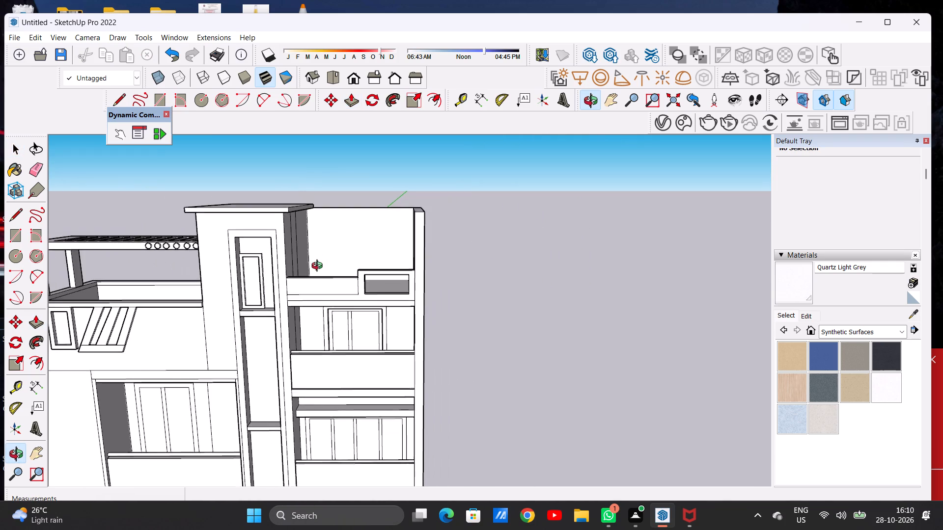
middle_click_drag(319, 267, 328, 341)
scroll(342, 300, "up", 11)
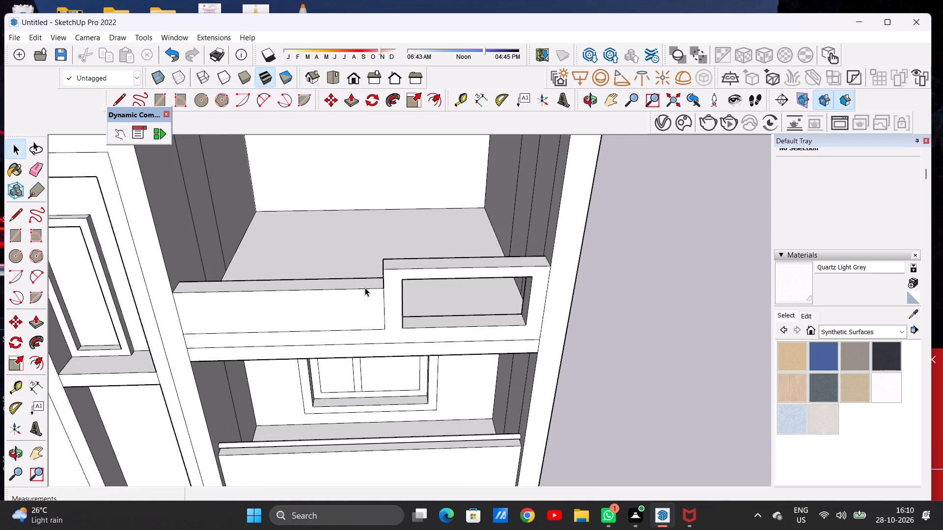
key("p")
scroll(370, 276, "up", 7)
left_click(369, 284)
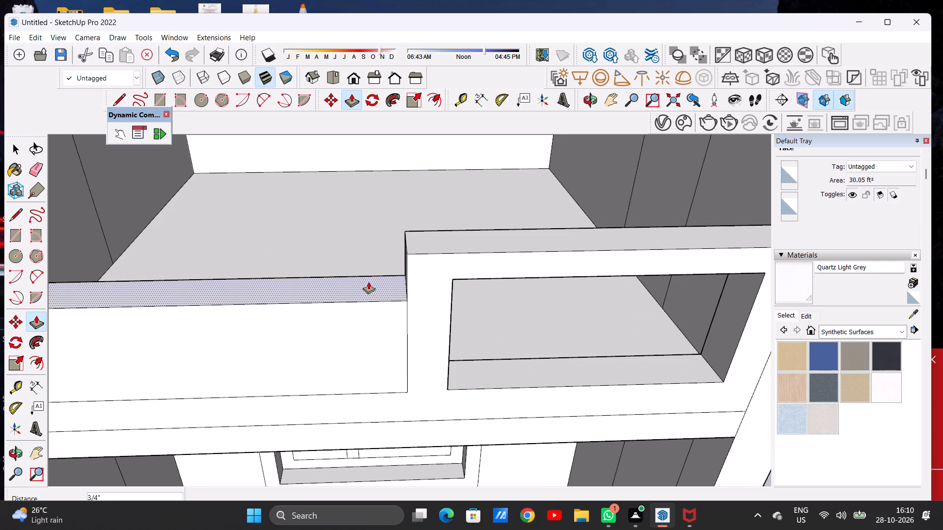
left_click(371, 272)
key("space")
Examine the stepped parapet's proportions against the tower and the whole facade from the front.
scroll(373, 325, "down", 6)
middle_click_drag(369, 346, 363, 276)
scroll(365, 287, "up", 1)
scroll(376, 329, "down", 5)
scroll(378, 332, "up", 1)
scroll(378, 332, "down", 2)
scroll(378, 332, "up", 1)
scroll(370, 334, "down", 2)
scroll(369, 334, "up", 1)
scroll(369, 334, "down", 6)
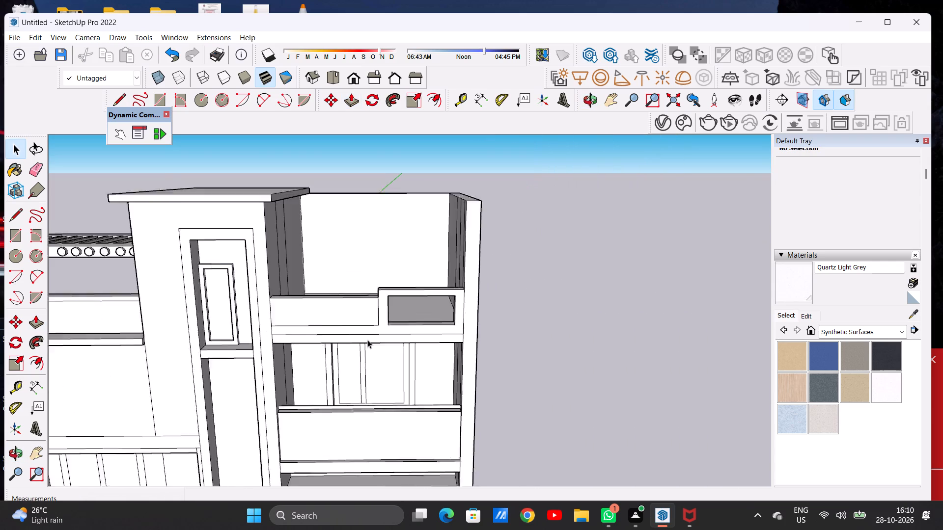
scroll(367, 340, "down", 9)
scroll(379, 285, "down", 4)
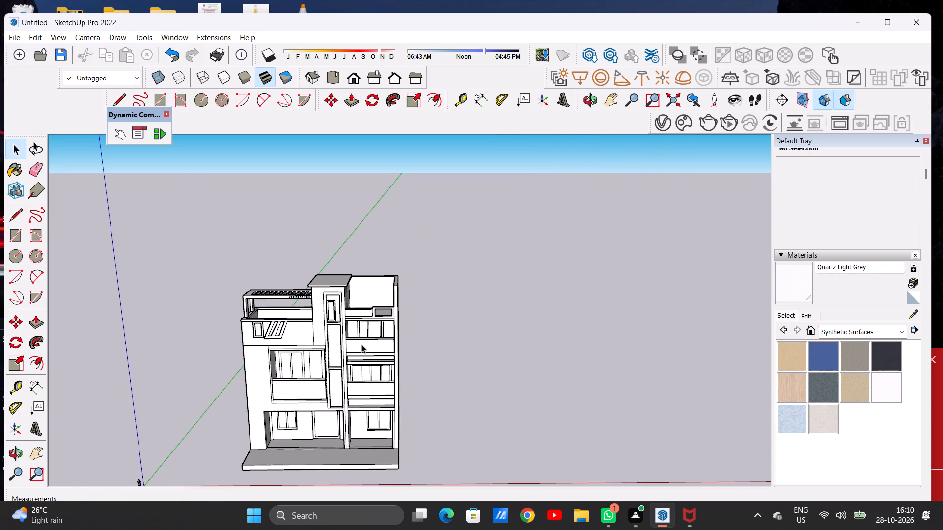
middle_click_drag(357, 336, 355, 314)
scroll(362, 295, "up", 8)
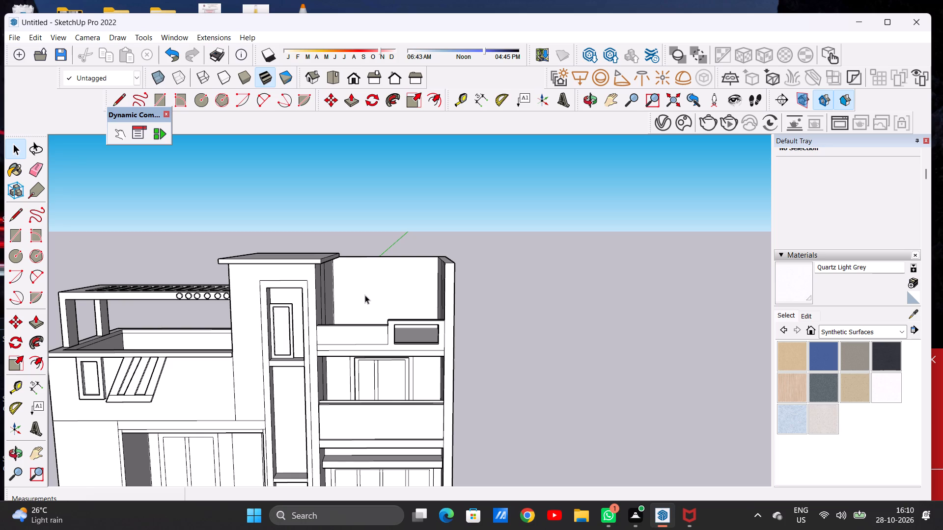
scroll(365, 295, "down", 14)
scroll(366, 289, "up", 2)
scroll(366, 289, "down", 1)
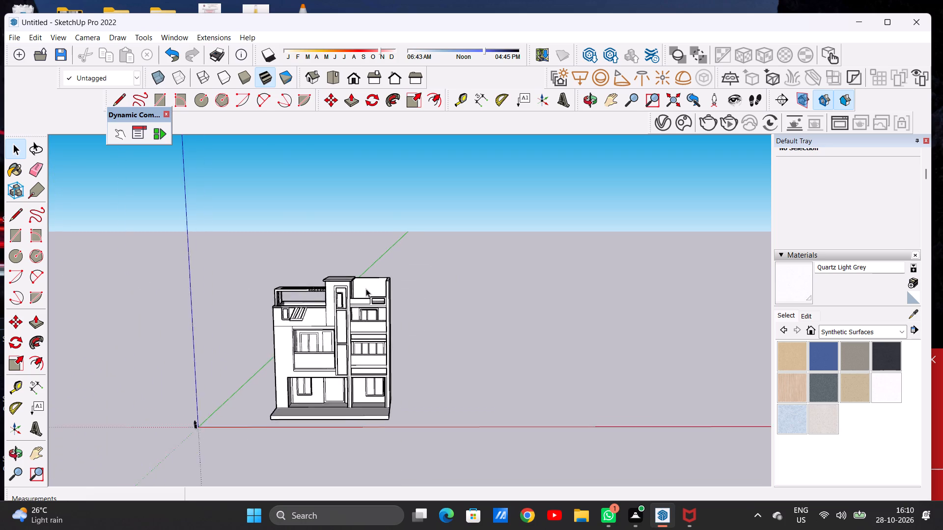
scroll(366, 289, "down", 1)
scroll(366, 289, "up", 9)
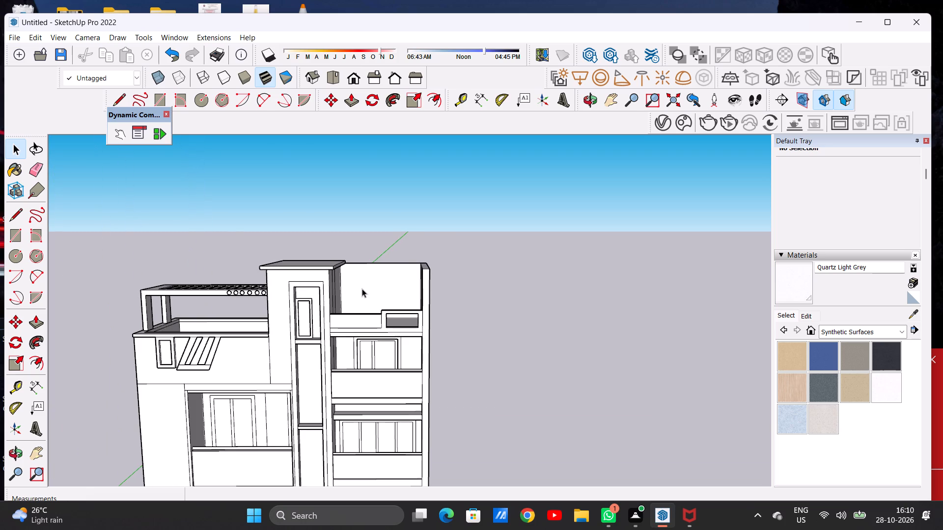
Erase the two vertical dividing lines on the tower's side wall facing the top-floor terrace.
middle_click_drag(359, 289, 262, 301)
scroll(371, 274, "up", 7)
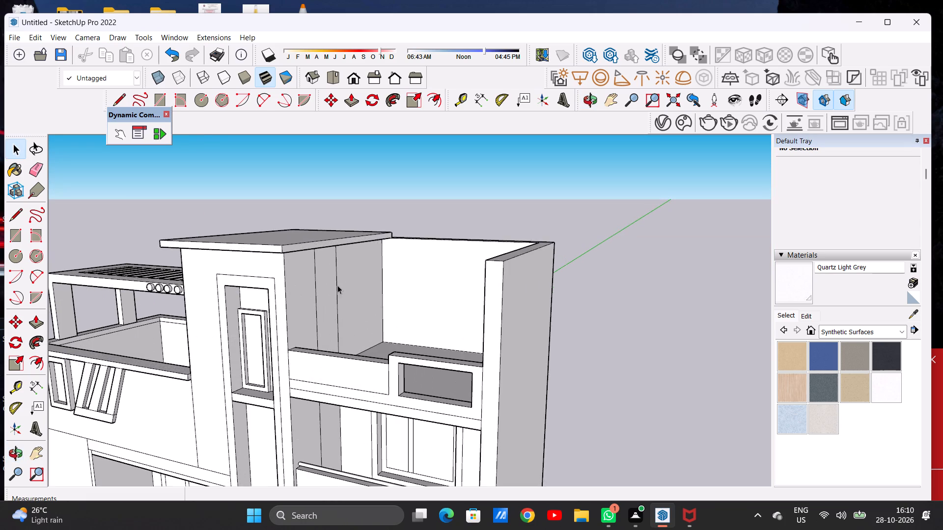
middle_click_drag(336, 291, 261, 314)
scroll(297, 287, "up", 6)
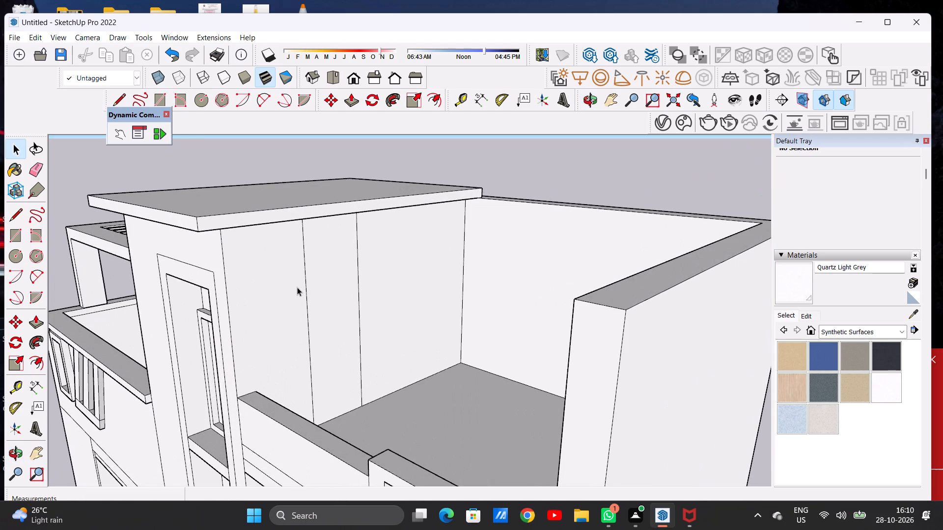
key("e")
left_click_drag(302, 282, 308, 289)
left_click_drag(362, 265, 355, 272)
key("space")
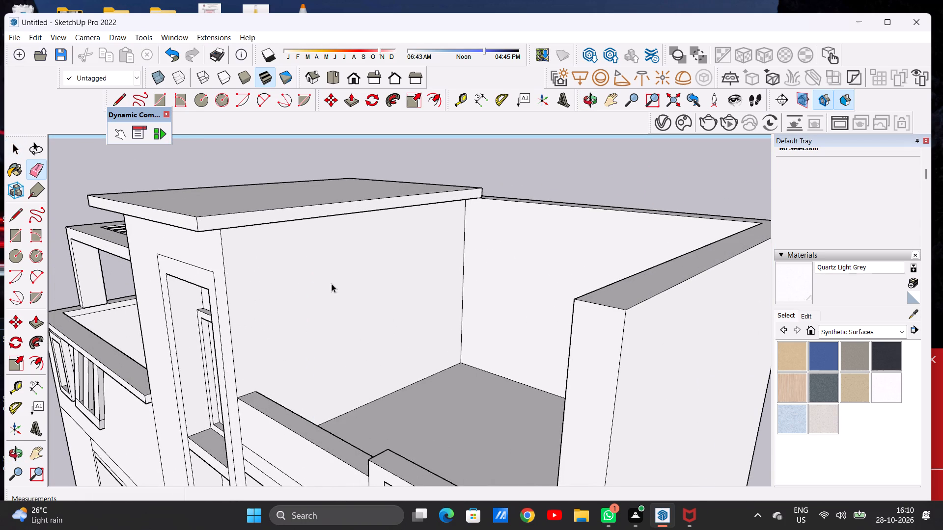
Erase the two rear vertical dividing lines on the inner face of the terrace's outer side wall, opposite the tower.
scroll(322, 290, "down", 8)
middle_click_drag(311, 298, 440, 273)
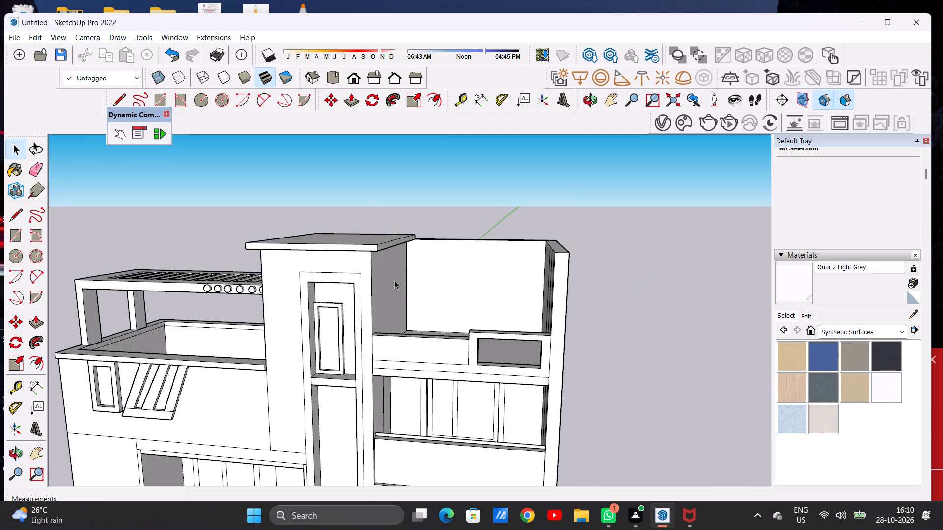
scroll(325, 289, "down", 2)
scroll(324, 289, "up", 1)
scroll(324, 289, "down", 3)
middle_click_drag(343, 290, 524, 294)
scroll(481, 274, "up", 10)
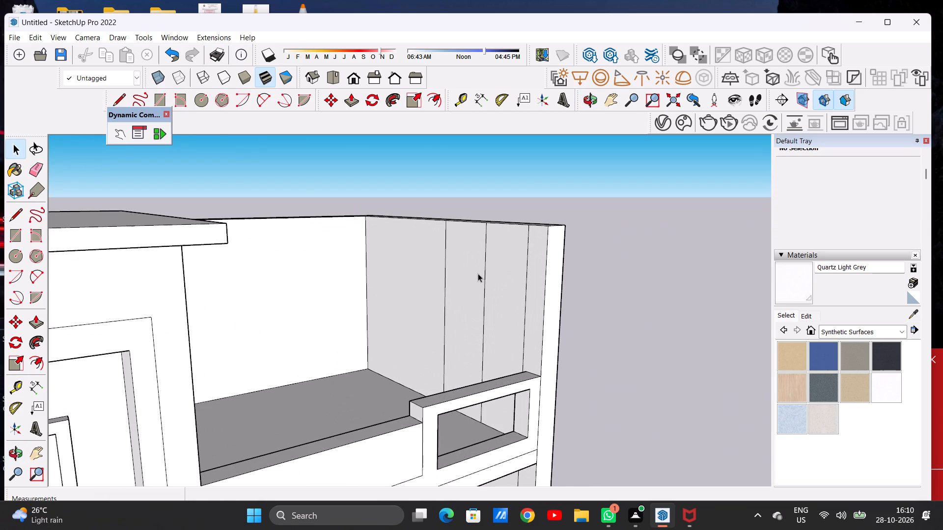
key("e")
scroll(478, 273, "up", 5)
left_click_drag(487, 268, 494, 281)
left_click_drag(440, 274, 422, 286)
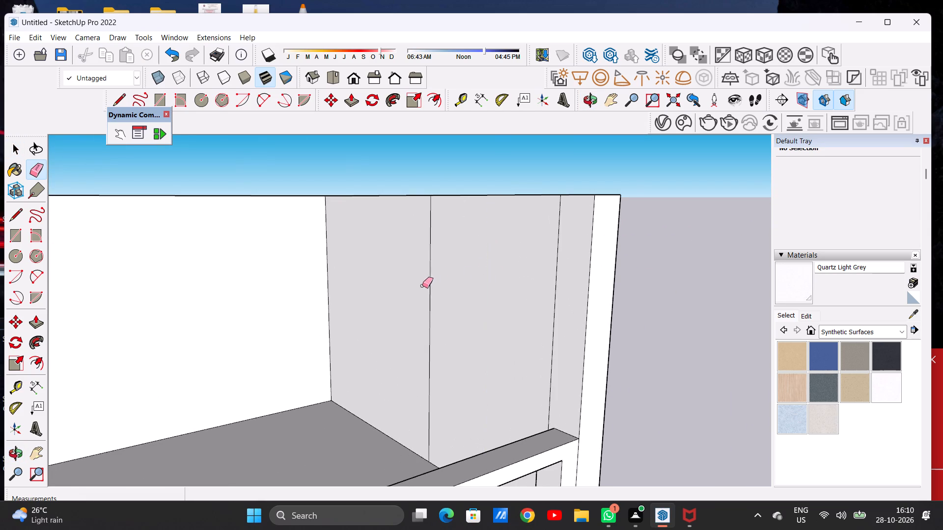
left_click_drag(422, 286, 420, 287)
key("space")
Examine the cleaned terrace walls and stepped parapet together with the whole front facade.
scroll(422, 329, "down", 13)
middle_click_drag(395, 327, 329, 294)
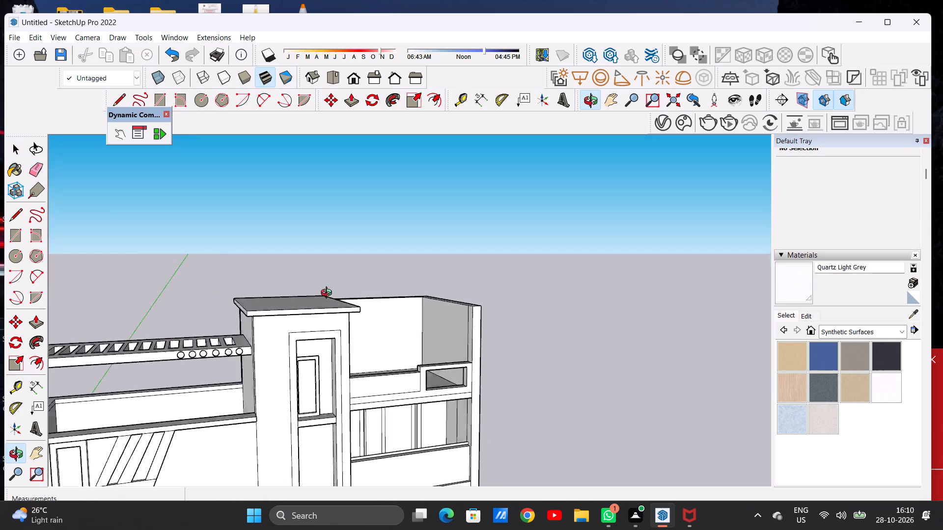
middle_click_drag(329, 294, 275, 294)
scroll(269, 295, "up", 2)
scroll(246, 302, "down", 20)
scroll(246, 302, "down", 1)
scroll(313, 317, "up", 7)
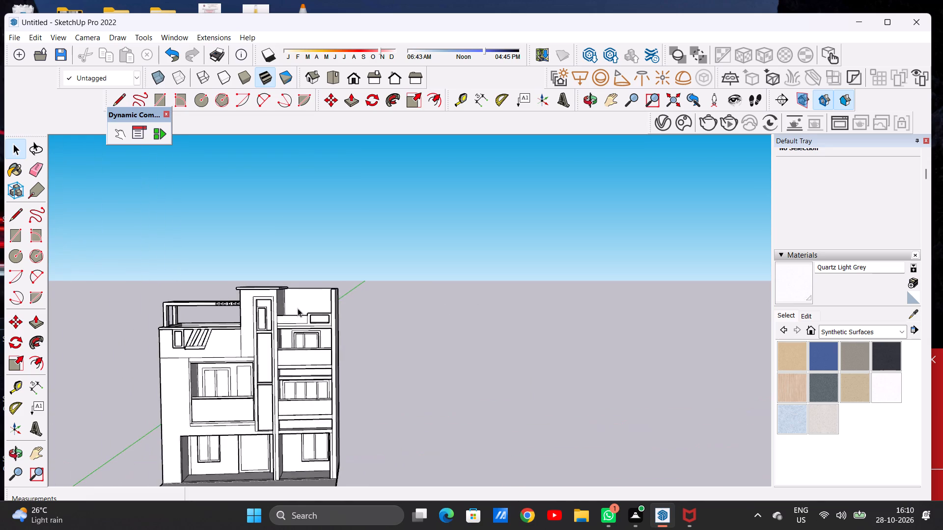
scroll(298, 308, "up", 7)
middle_click_drag(291, 302, 257, 309)
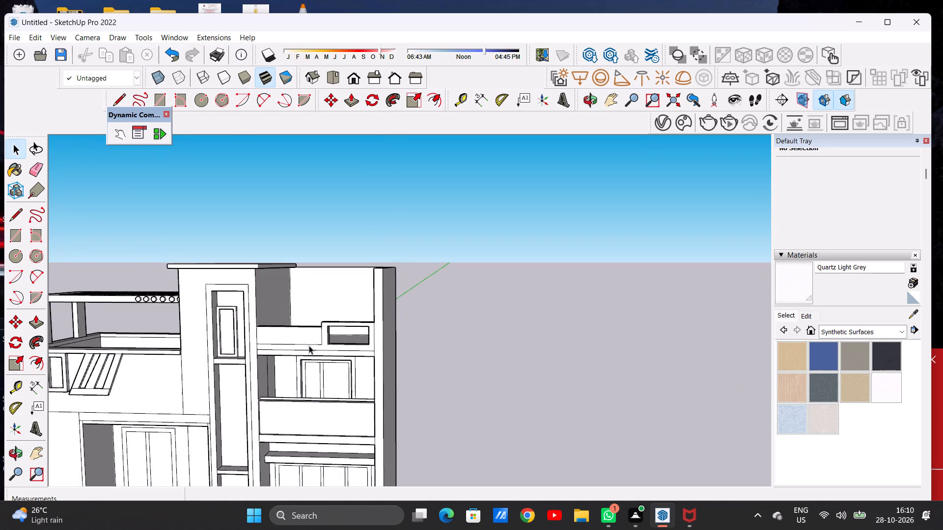
scroll(309, 345, "down", 1)
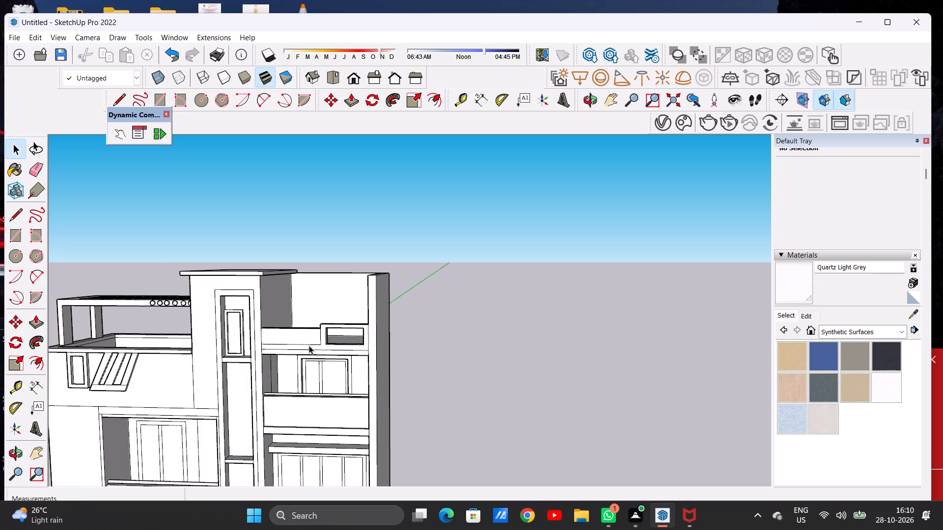
scroll(313, 346, "down", 4)
middle_click_drag(313, 323, 348, 329)
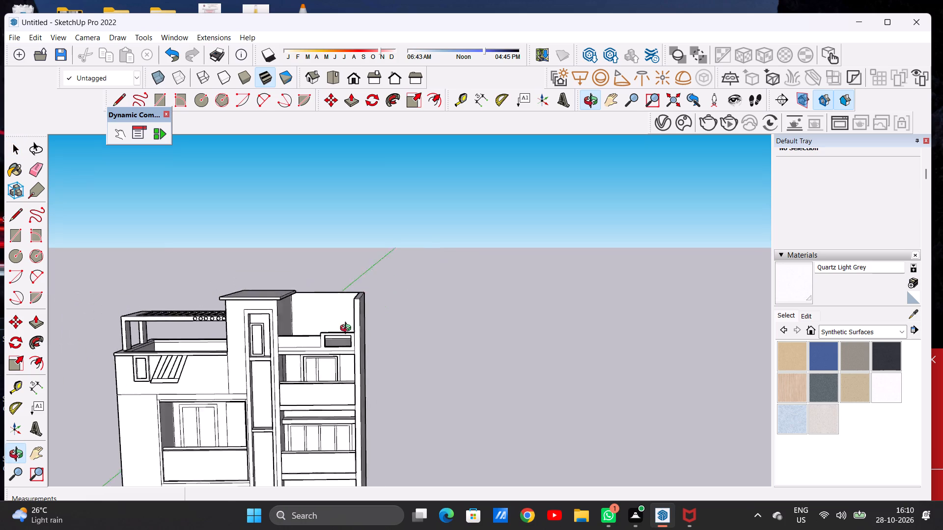
middle_click_drag(348, 329, 365, 366)
scroll(310, 316, "up", 4)
middle_click_drag(310, 342, 273, 303)
scroll(309, 342, "up", 1)
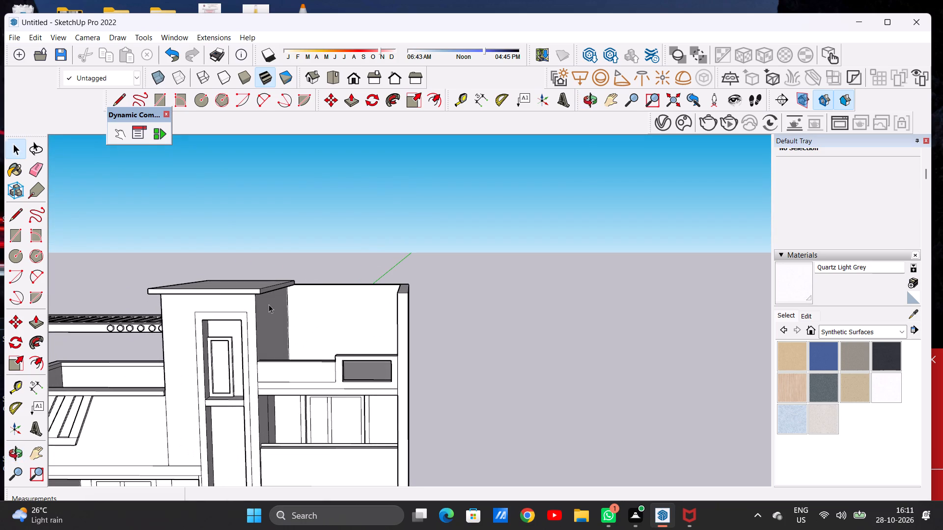
scroll(376, 303, "down", 15)
scroll(377, 290, "up", 1)
scroll(377, 290, "down", 2)
scroll(365, 301, "up", 5)
scroll(365, 301, "down", 1)
scroll(365, 301, "up", 15)
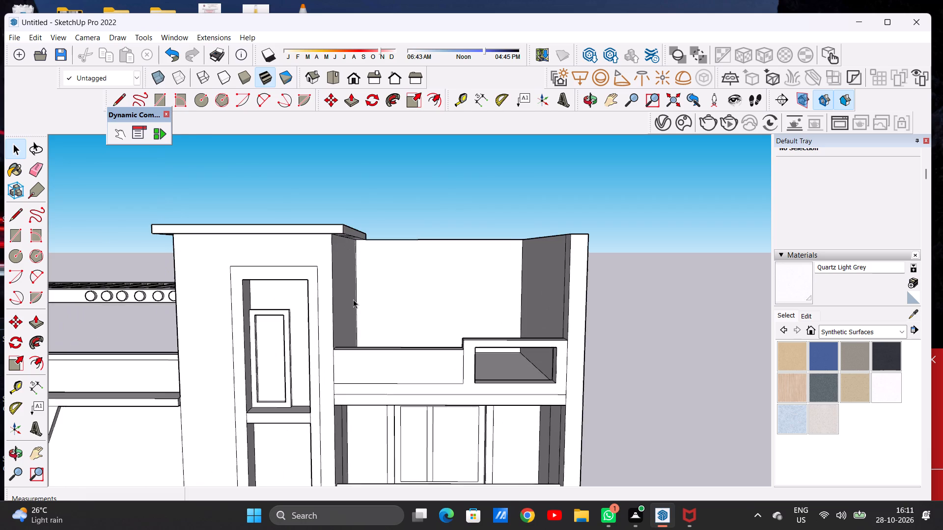
Examine the tower, terrace enclosure and parapet opening from above and from both sides.
middle_click_drag(384, 290, 249, 346)
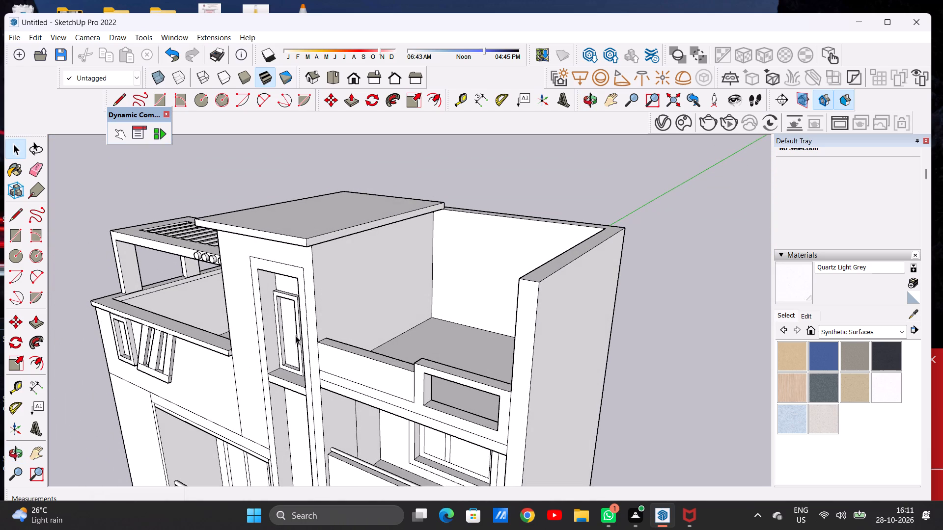
middle_click_drag(425, 303, 493, 288)
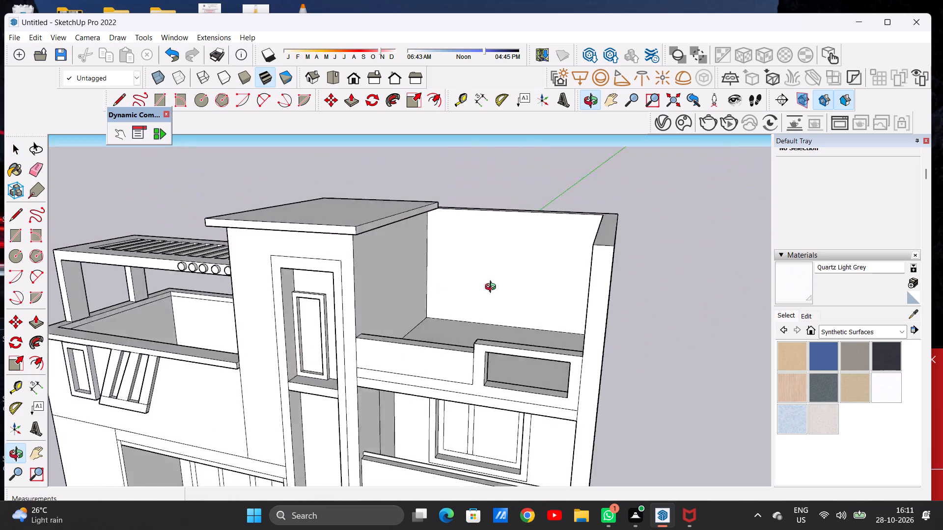
middle_click_drag(493, 288, 595, 258)
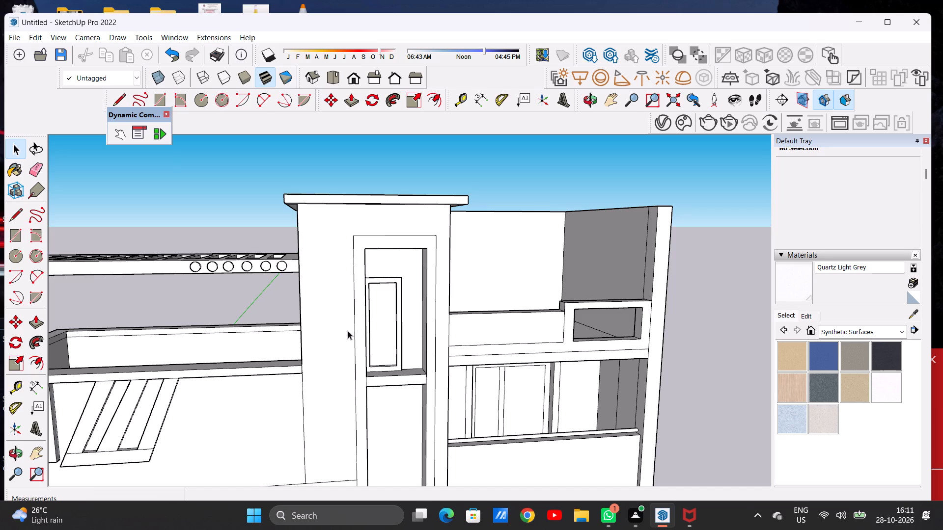
scroll(321, 338, "down", 5)
scroll(288, 316, "down", 5)
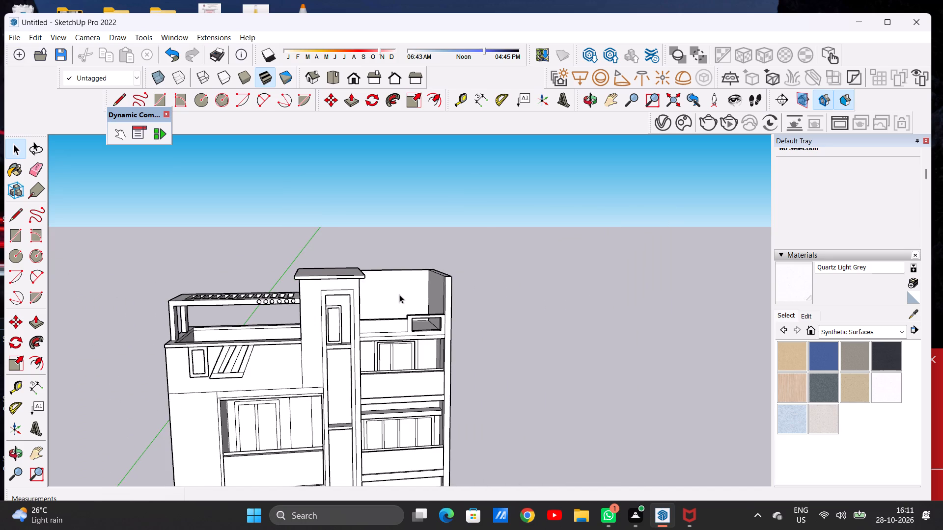
middle_click_drag(399, 294, 351, 283)
scroll(352, 287, "up", 1)
scroll(349, 311, "down", 4)
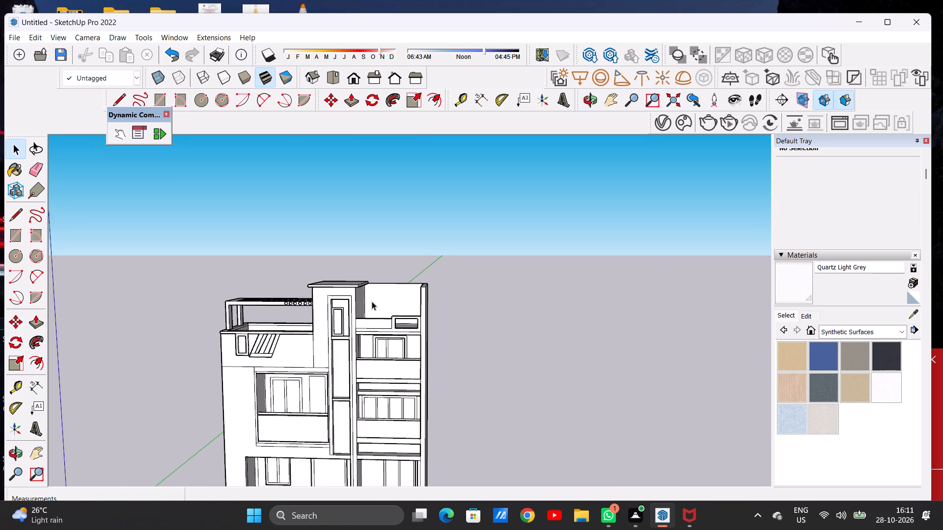
scroll(374, 290, "up", 7)
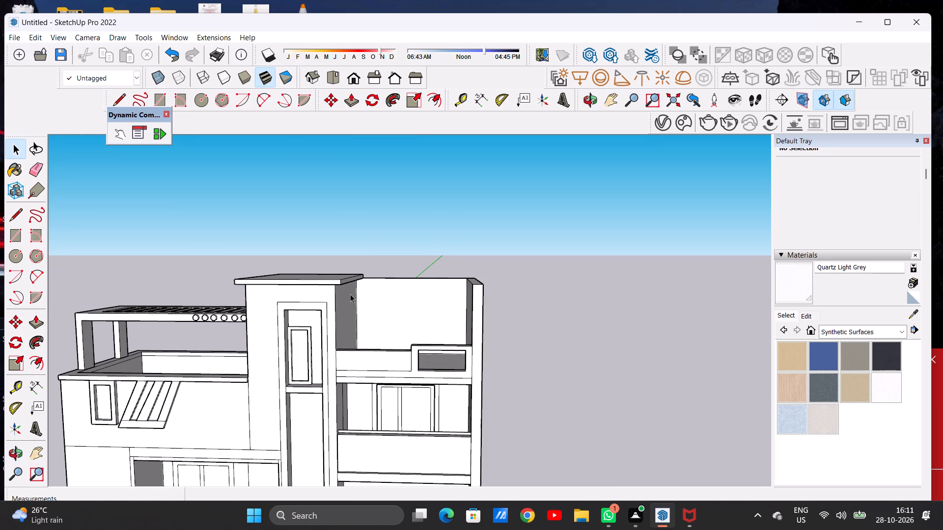
scroll(340, 297, "down", 7)
middle_click_drag(369, 295, 251, 308)
scroll(347, 291, "up", 7)
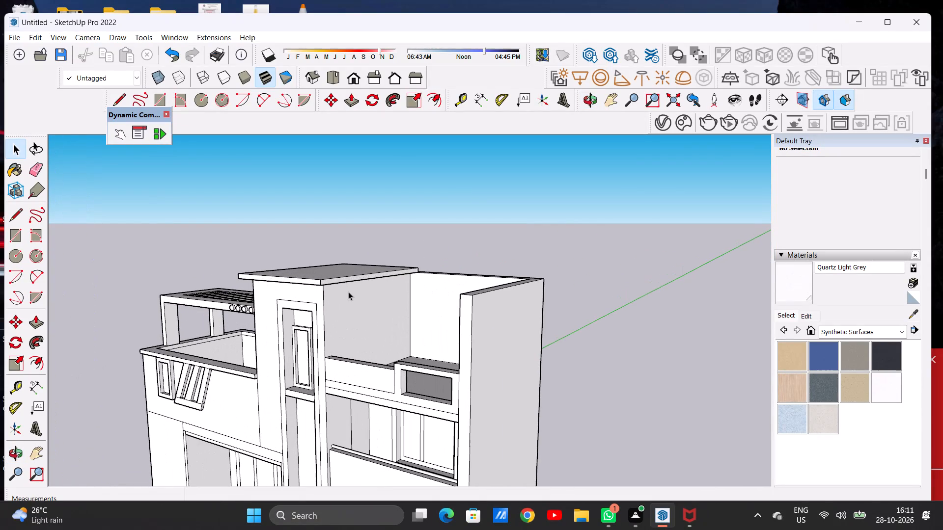
middle_click_drag(344, 302, 426, 299)
scroll(343, 303, "down", 3)
scroll(342, 303, "up", 1)
scroll(342, 303, "down", 2)
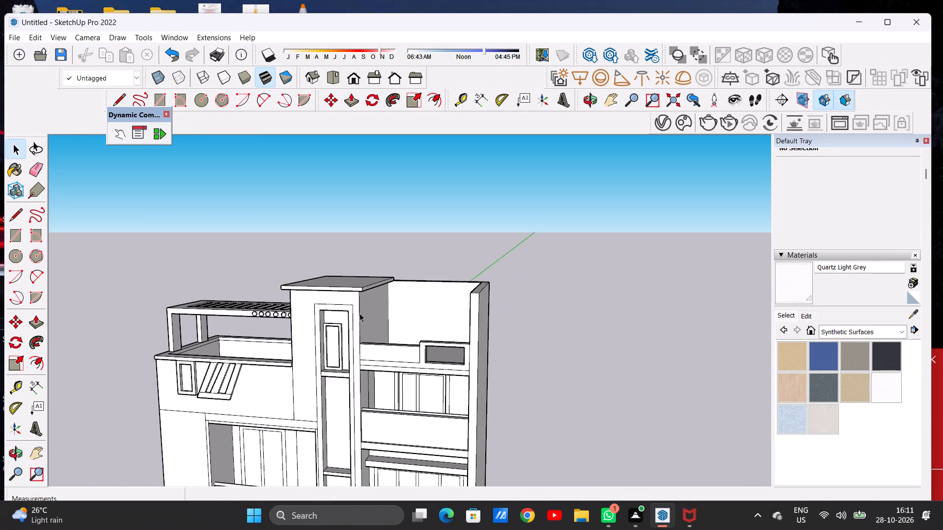
middle_click_drag(360, 313, 508, 303)
scroll(467, 279, "up", 11)
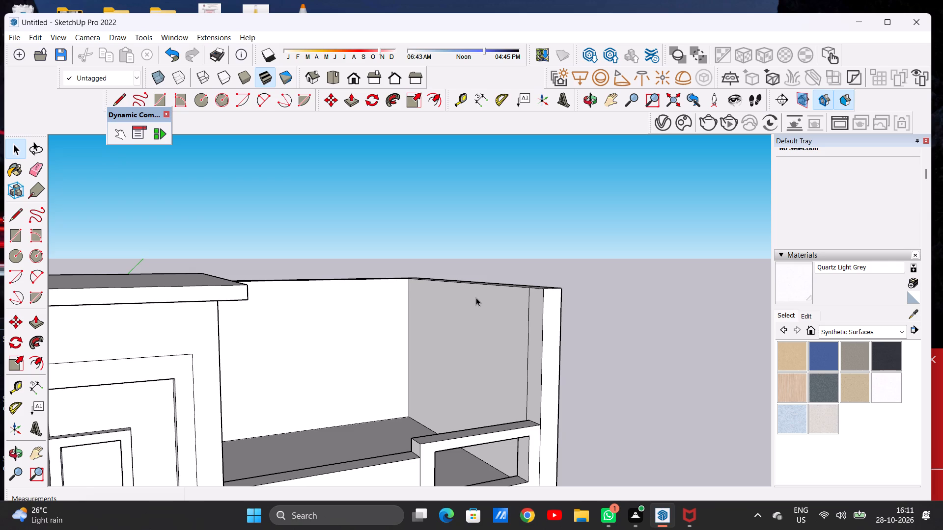
scroll(476, 297, "down", 6)
middle_click_drag(474, 313, 497, 365)
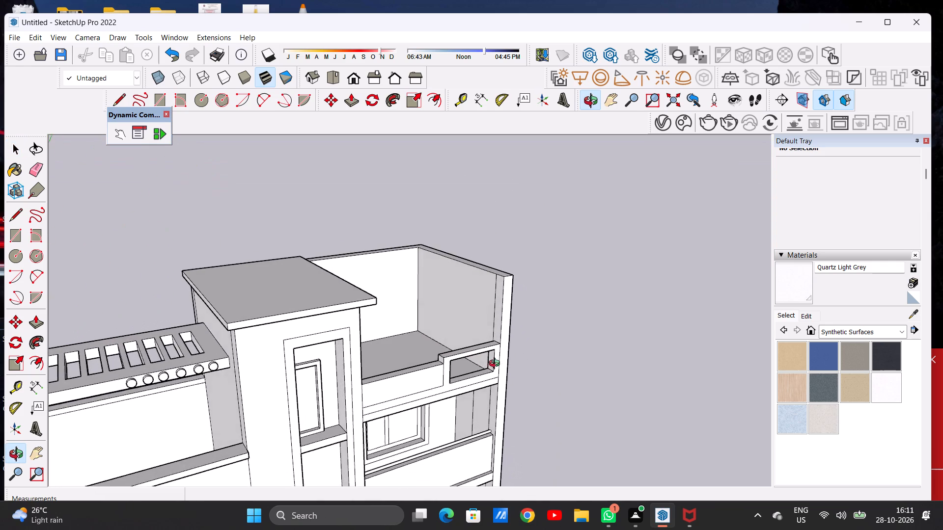
middle_click_drag(497, 365, 555, 344)
scroll(461, 317, "up", 6)
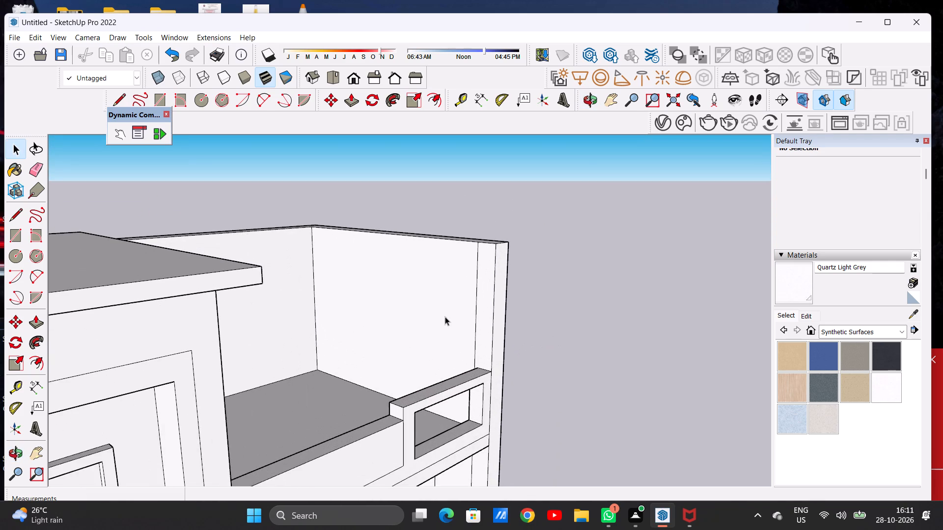
middle_click_drag(430, 318, 305, 369)
middle_click_drag(420, 318, 420, 324)
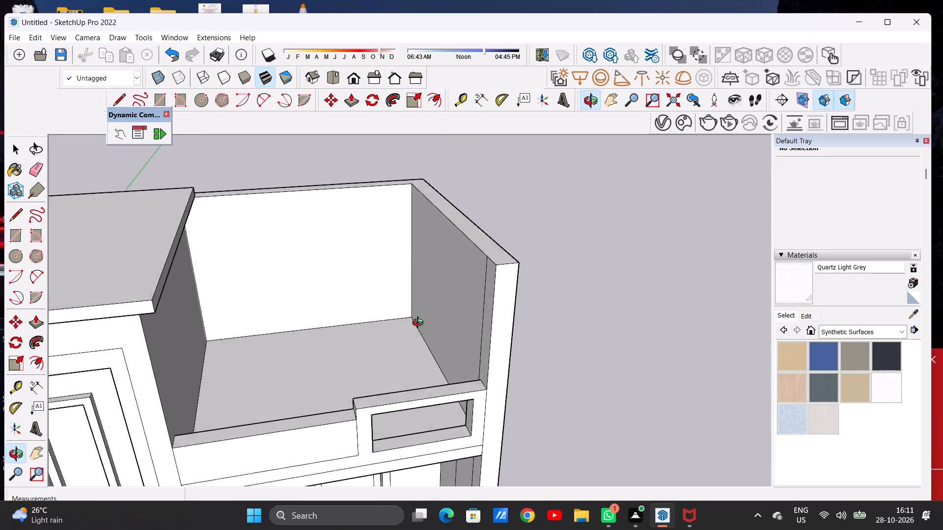
Draw a vertical line about 20' 9" high on the inner face of the terrace's outer side wall, near the rear corner.
middle_click_drag(420, 324, 400, 331)
key("l")
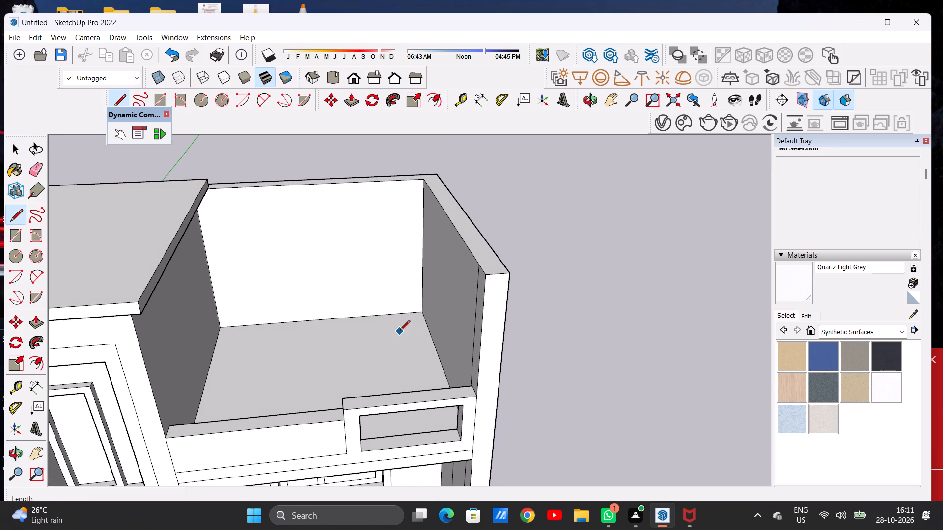
scroll(402, 333, "up", 6)
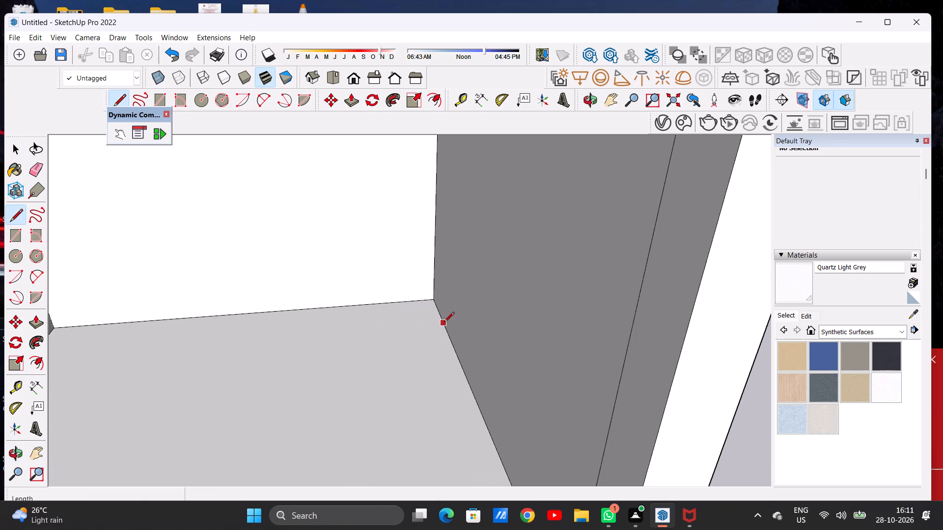
left_click(444, 323)
scroll(462, 310, "down", 7)
scroll(458, 308, "up", 1)
scroll(458, 308, "down", 2)
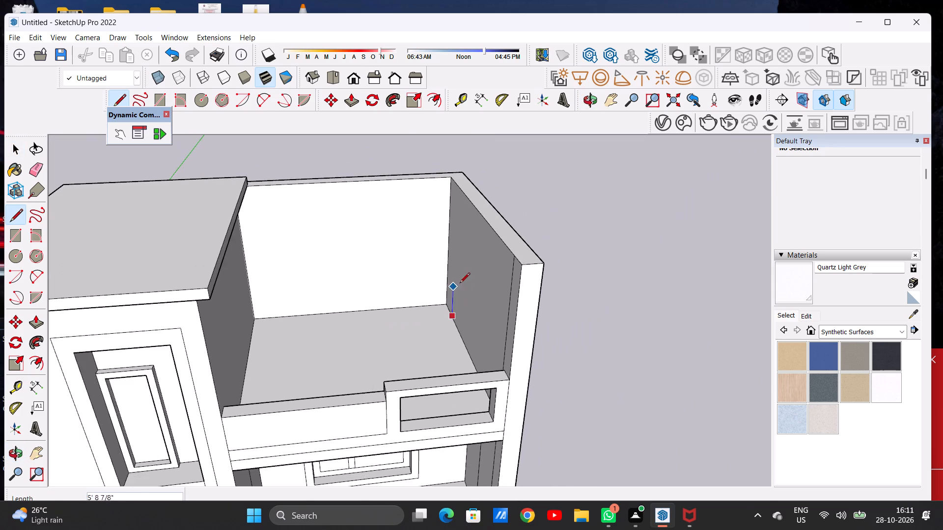
scroll(469, 234, "up", 6)
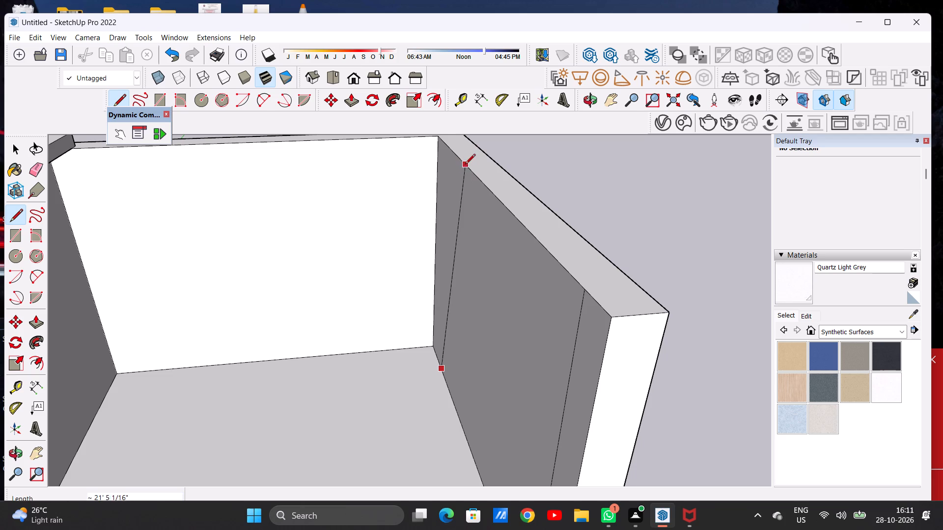
left_click(451, 146)
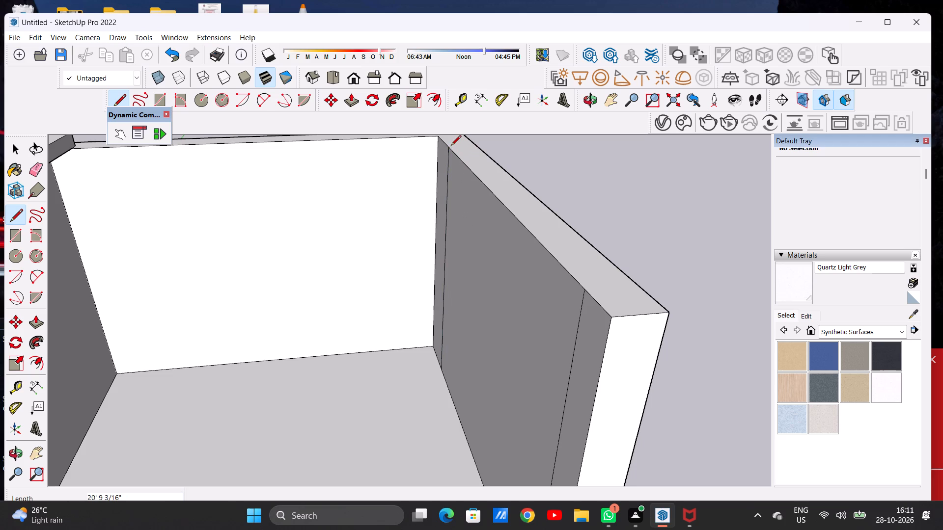
Draw a second full-height vertical line, about 20' 9", just in front of the first on the terrace's outer side wall.
scroll(441, 368, "up", 5)
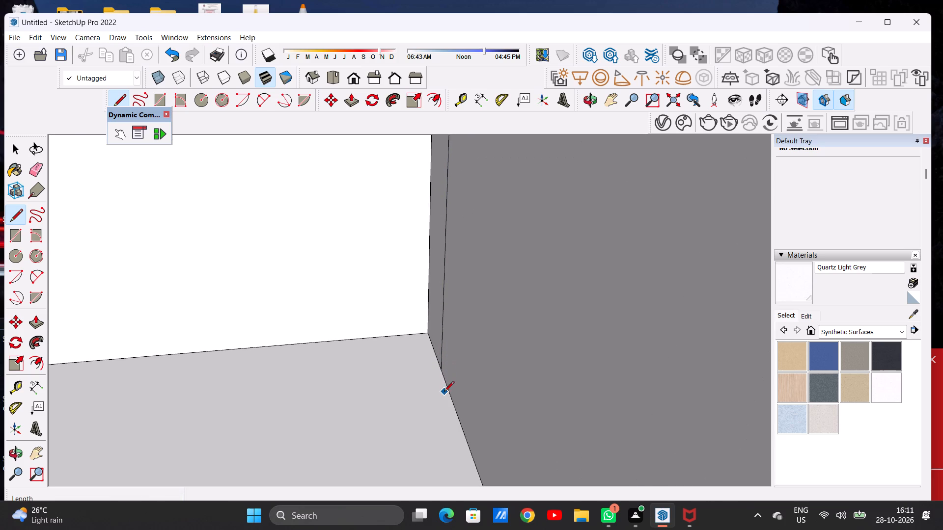
left_click(448, 392)
scroll(467, 321, "down", 2)
scroll(467, 321, "up", 1)
scroll(467, 321, "down", 5)
scroll(463, 328, "up", 1)
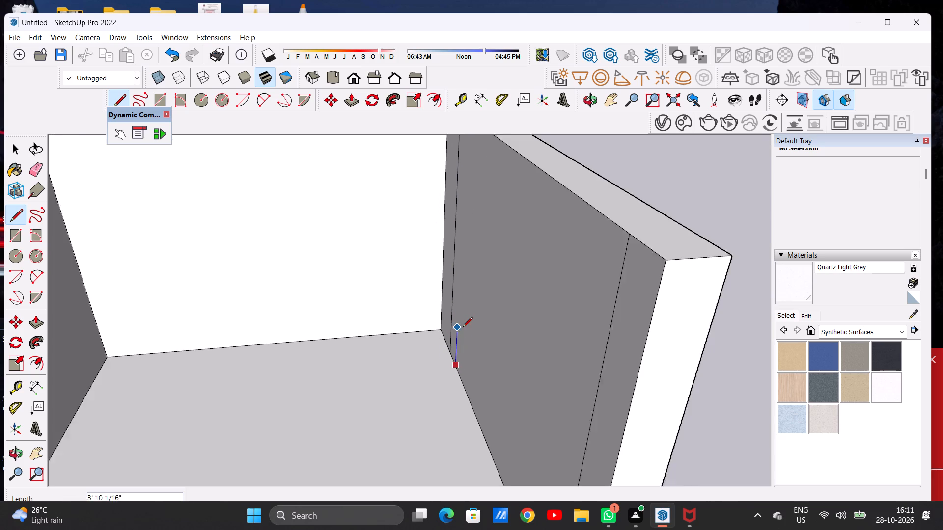
scroll(463, 328, "down", 2)
scroll(483, 182, "up", 7)
scroll(444, 259, "down", 6)
middle_click_drag(361, 291, 439, 240)
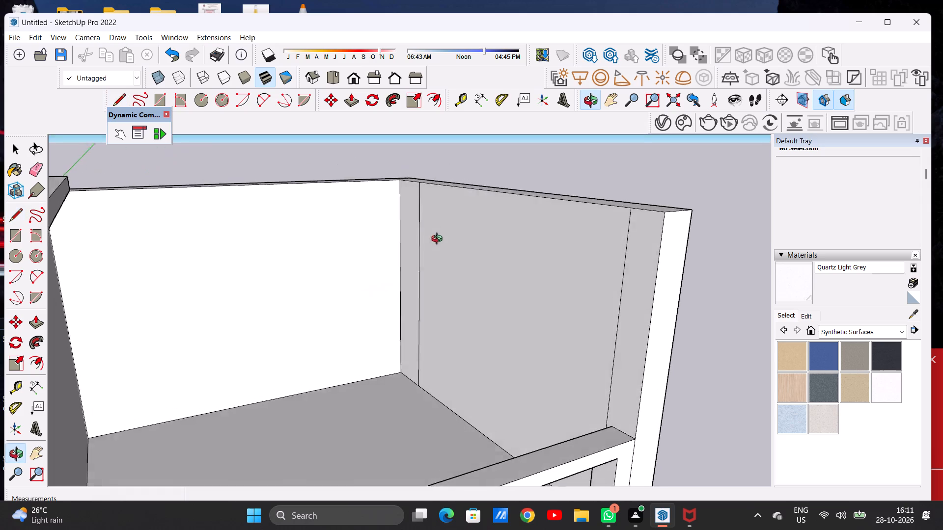
middle_click_drag(439, 240, 445, 233)
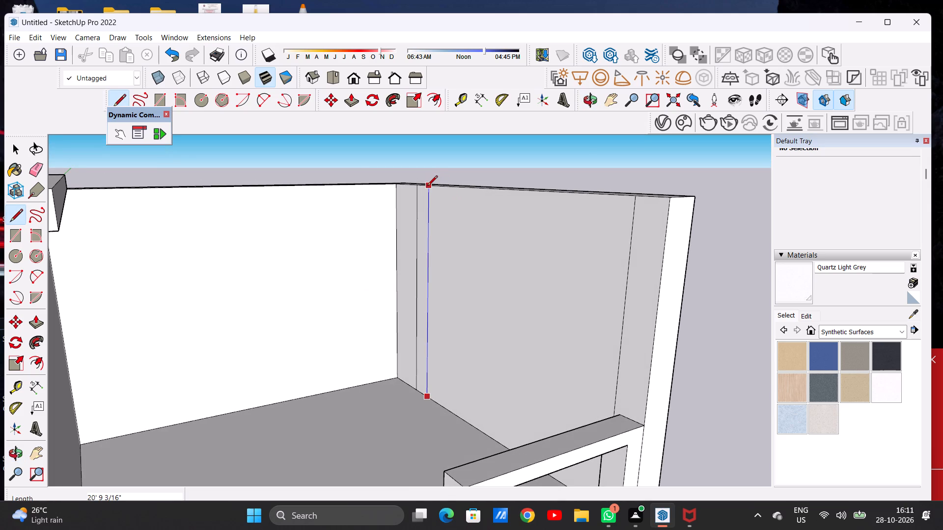
left_click(427, 186)
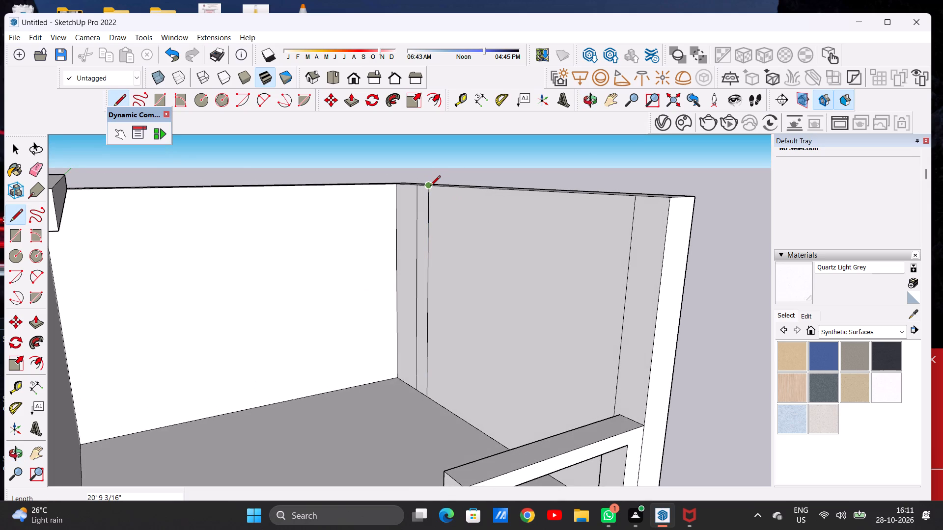
Examine the terrace enclosure from the front, the outer side and the rear, including the rear wall beside the tower roof.
scroll(438, 209, "down", 3)
middle_click_drag(398, 218, 342, 223)
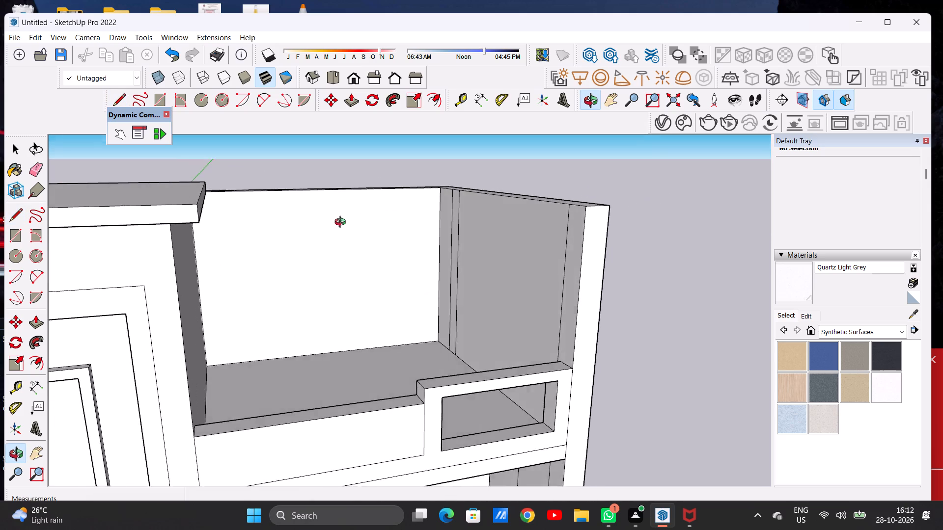
middle_click_drag(342, 223, 333, 225)
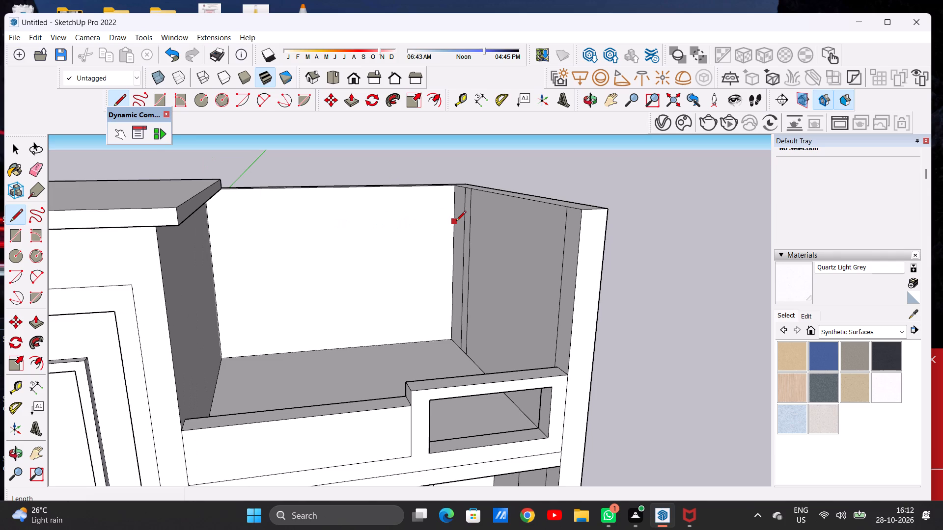
key("space")
scroll(456, 222, "down", 3)
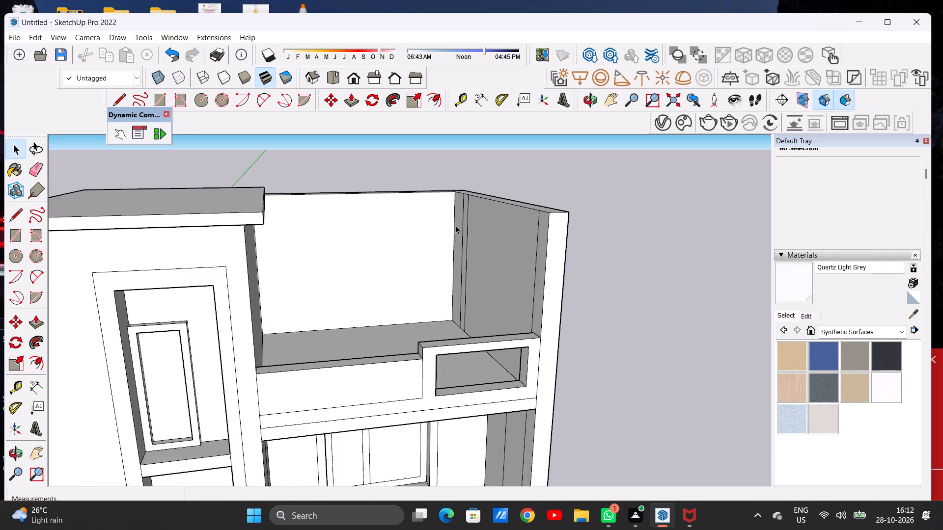
scroll(455, 225, "down", 3)
middle_click_drag(477, 241, 204, 267)
middle_click_drag(508, 208, 290, 287)
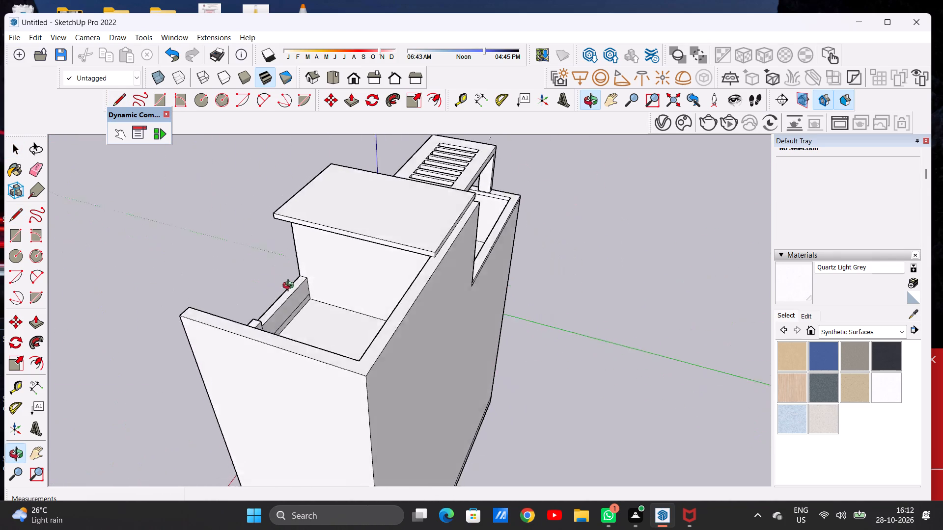
middle_click_drag(290, 287, 344, 279)
scroll(445, 214, "down", 6)
middle_click_drag(465, 239, 362, 230)
scroll(443, 241, "up", 6)
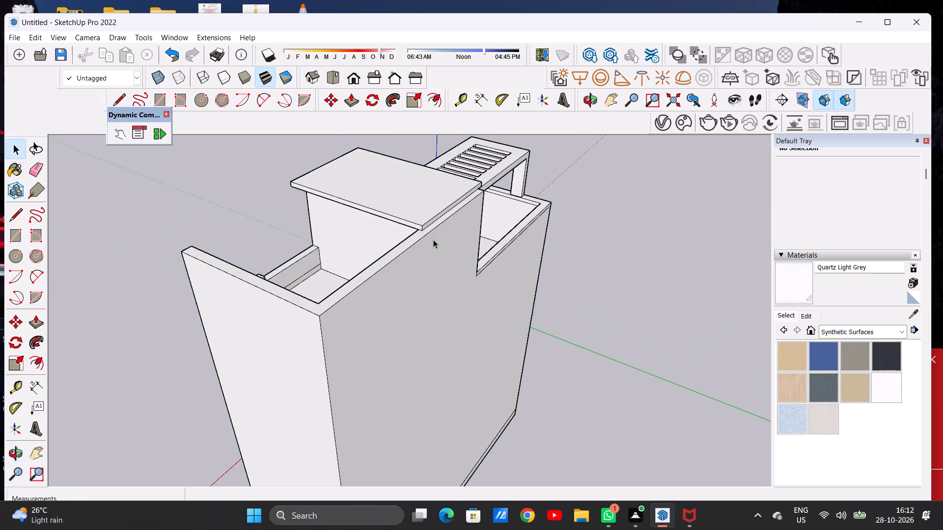
scroll(433, 239, "up", 7)
middle_click_drag(420, 254, 577, 241)
Draw a line about 2' 2 13/16" across the rear wall's top, from the tower's corner under the roof slab to the outer edge.
key("l")
scroll(543, 244, "down", 3)
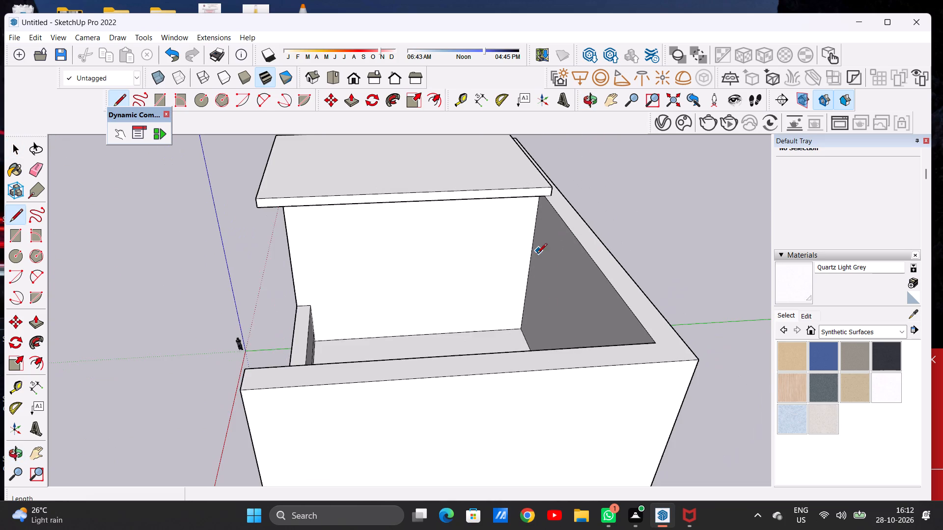
middle_click_drag(544, 272, 531, 191)
middle_click_drag(530, 196, 500, 298)
scroll(510, 291, "down", 7)
scroll(525, 296, "up", 1)
scroll(525, 296, "down", 4)
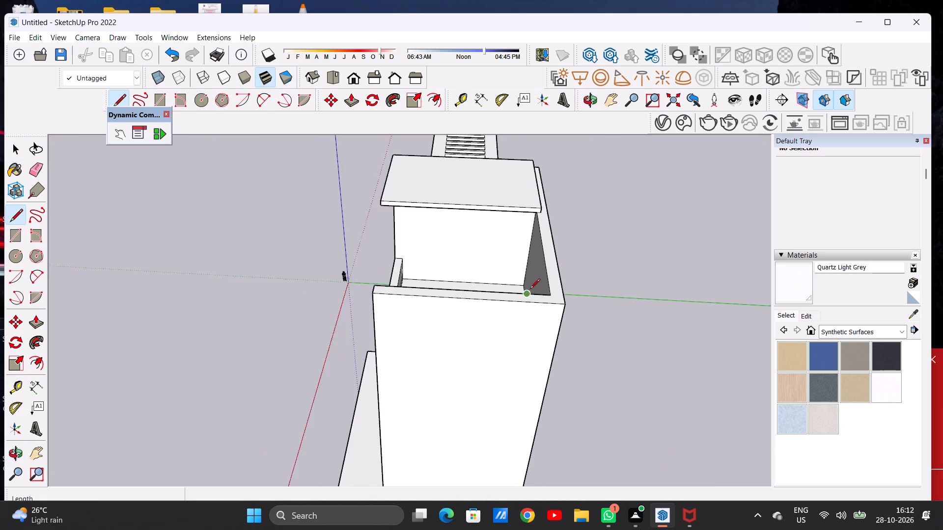
scroll(530, 290, "down", 4)
scroll(554, 238, "down", 1)
scroll(554, 237, "up", 20)
scroll(554, 237, "up", 3)
middle_click_drag(490, 260, 487, 231)
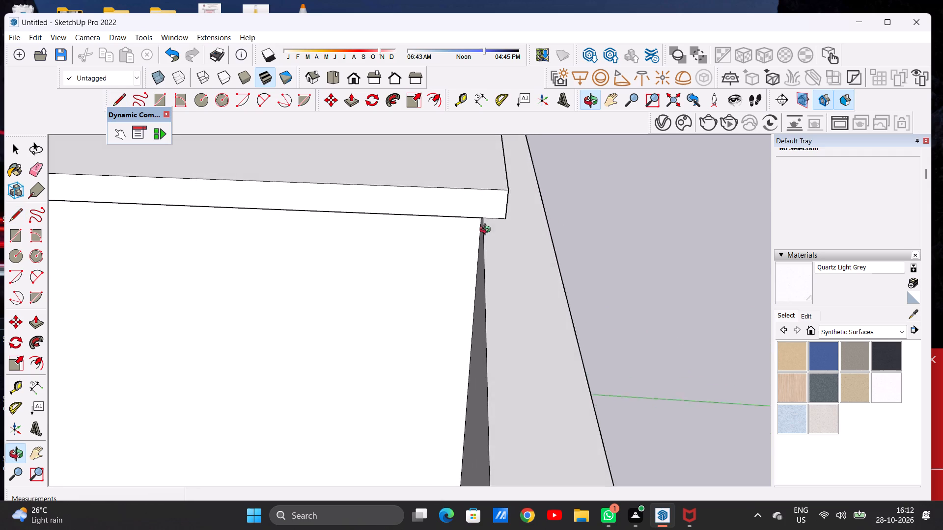
middle_click_drag(487, 231, 492, 175)
scroll(506, 208, "up", 7)
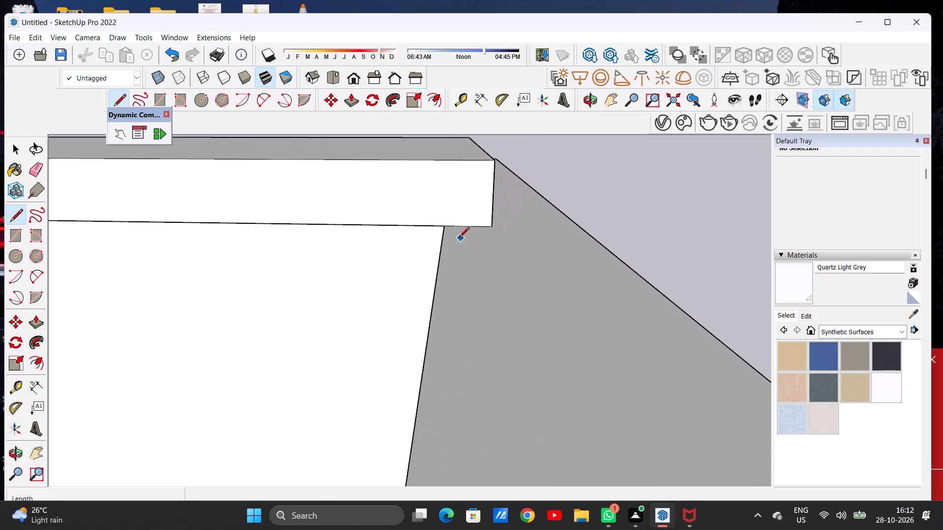
middle_click_drag(492, 238, 433, 295)
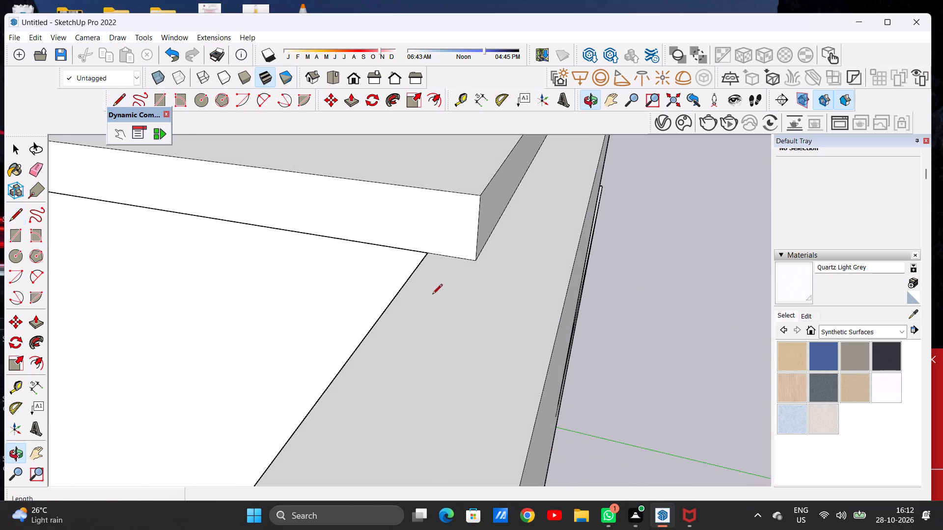
left_click(427, 256)
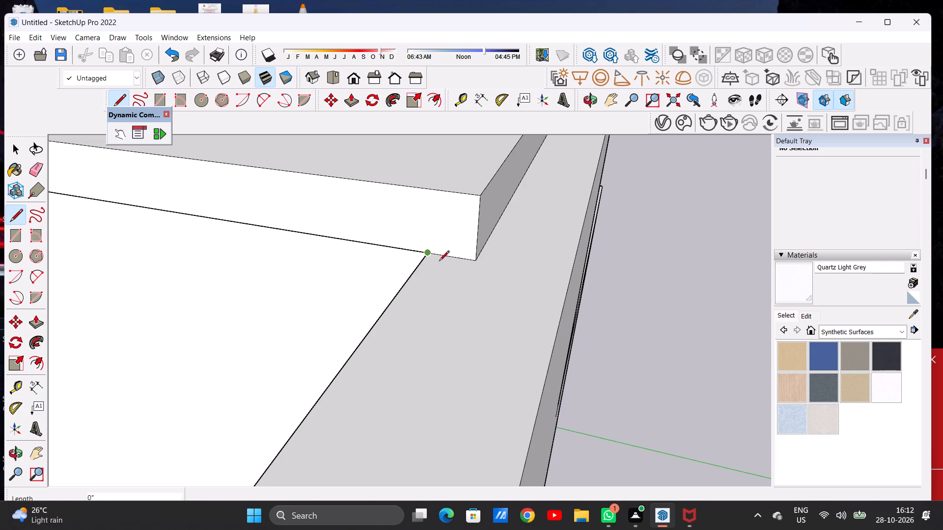
left_click(569, 277)
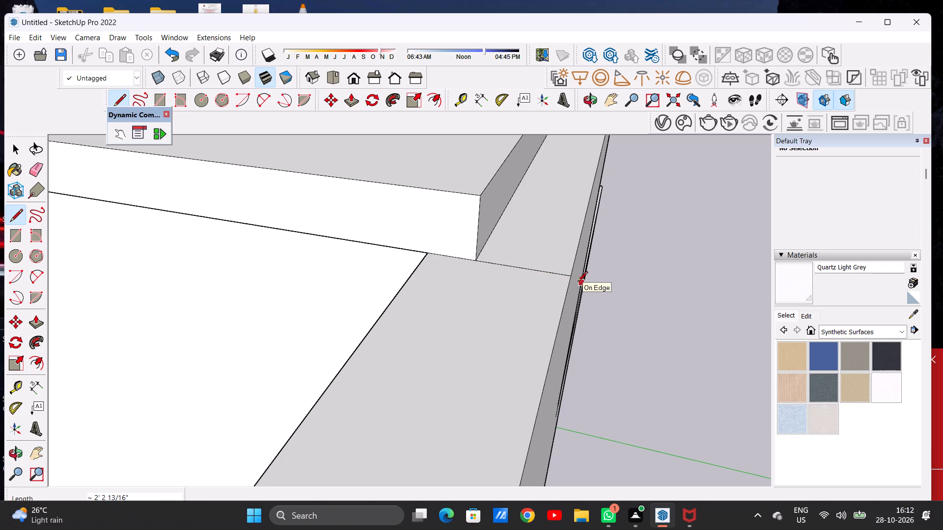
key("space")
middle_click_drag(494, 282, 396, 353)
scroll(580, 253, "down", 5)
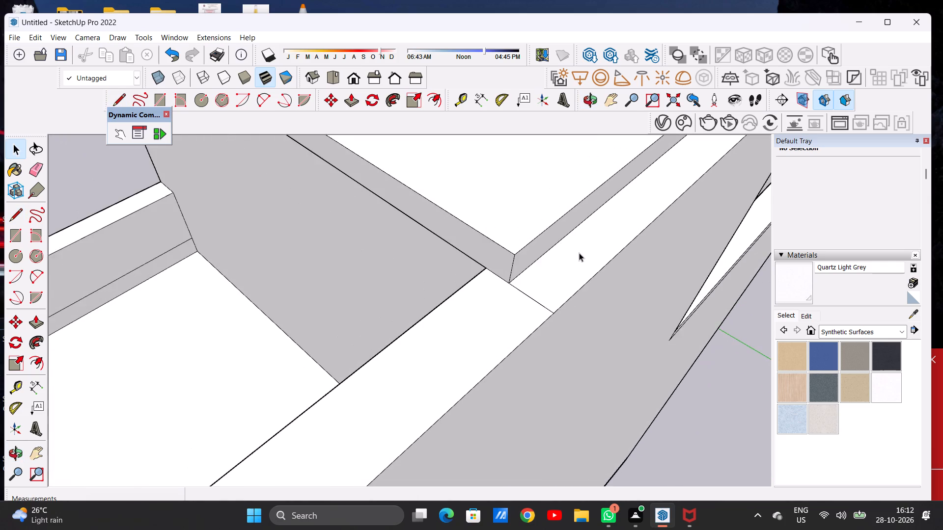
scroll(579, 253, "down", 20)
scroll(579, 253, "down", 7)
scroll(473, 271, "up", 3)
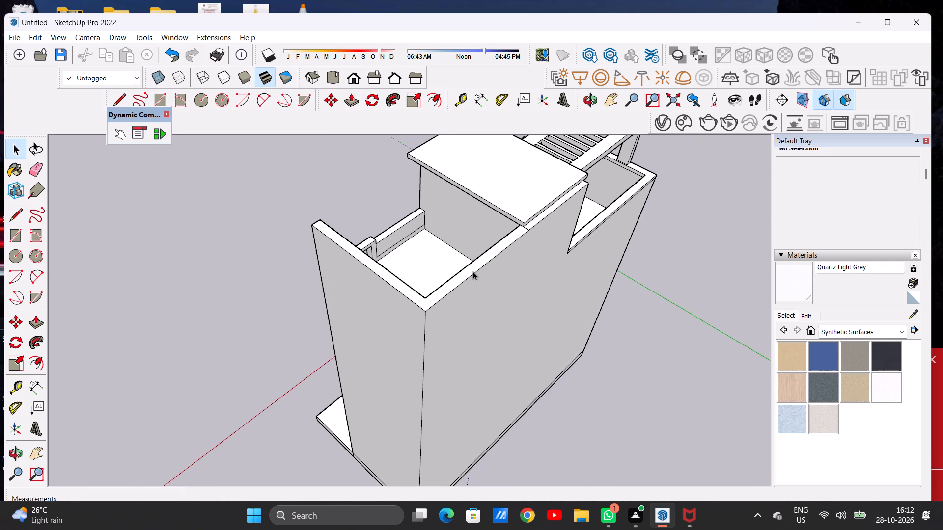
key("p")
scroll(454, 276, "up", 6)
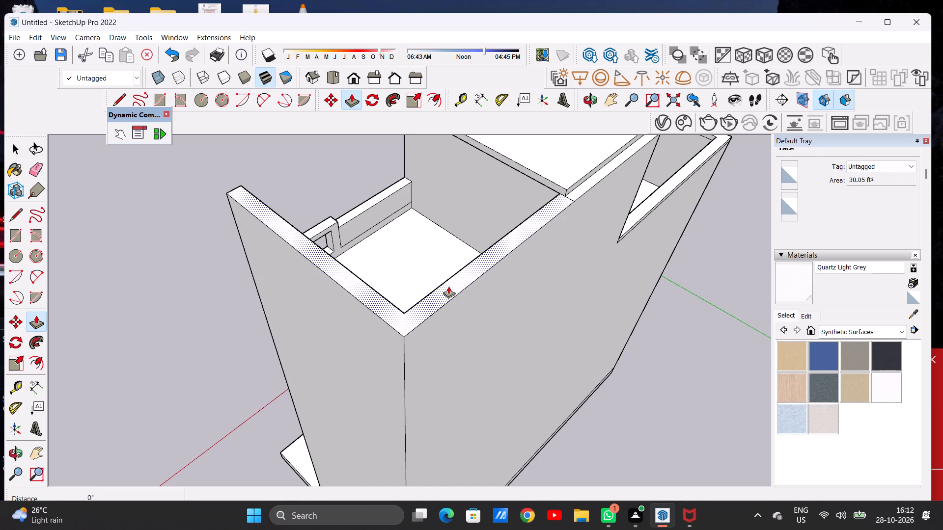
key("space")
Draw a line about 2' 2 13/16" across the rear wall's top from the terrace's inner rear corner to the outer edge.
scroll(428, 301, "up", 1)
middle_click_drag(417, 303, 369, 315)
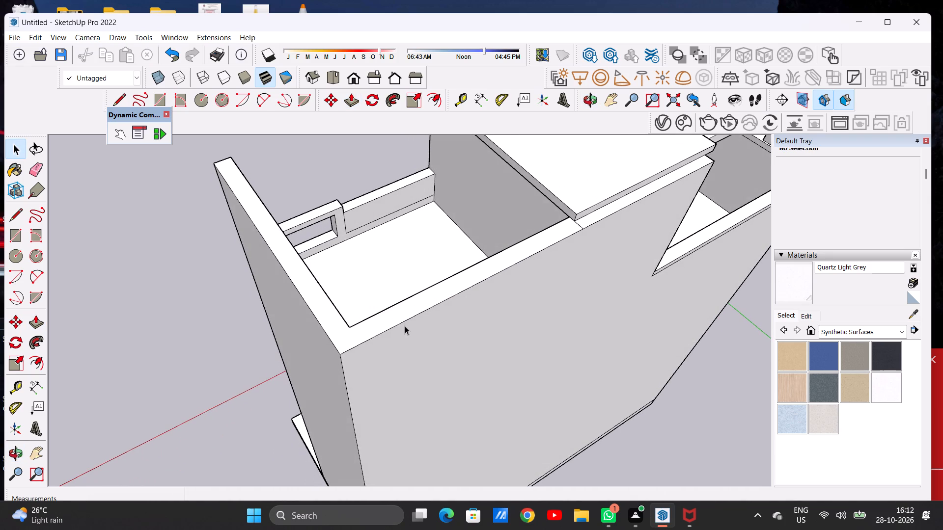
key("l")
scroll(359, 331, "up", 3)
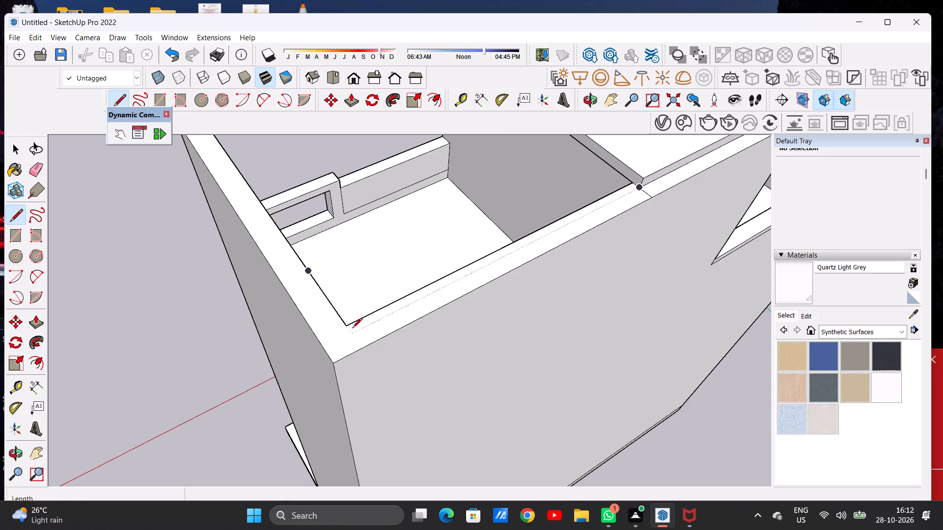
left_click(351, 327)
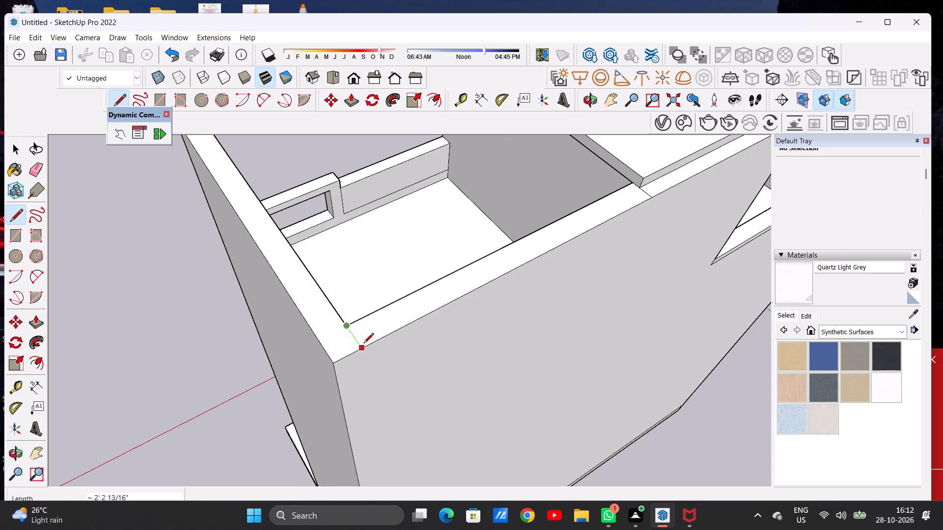
left_click(363, 344)
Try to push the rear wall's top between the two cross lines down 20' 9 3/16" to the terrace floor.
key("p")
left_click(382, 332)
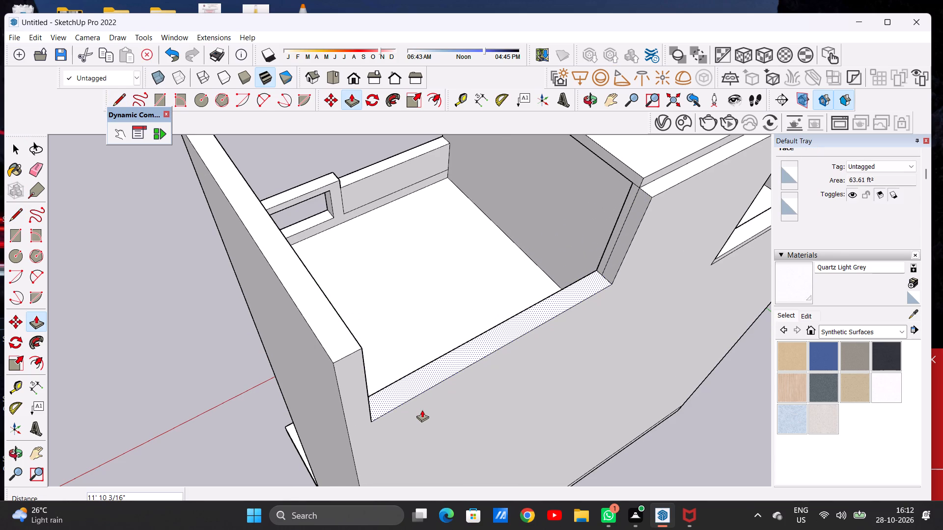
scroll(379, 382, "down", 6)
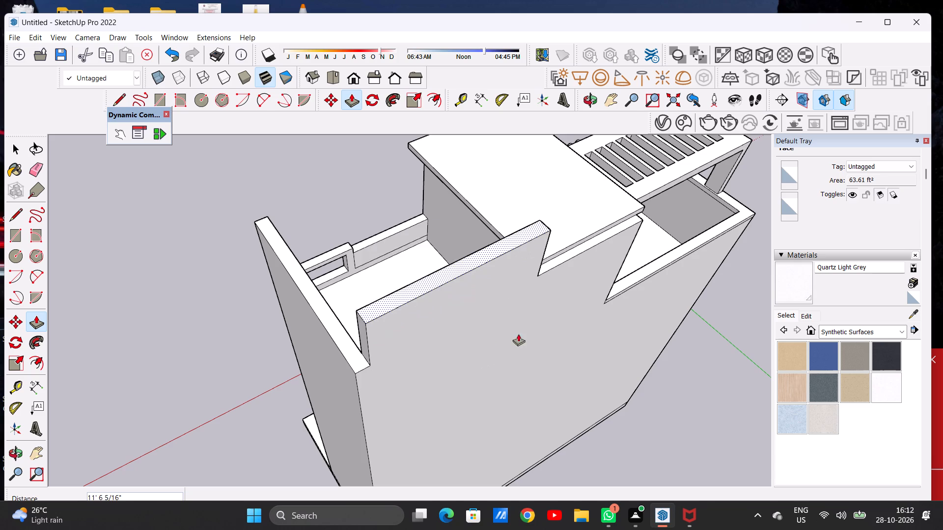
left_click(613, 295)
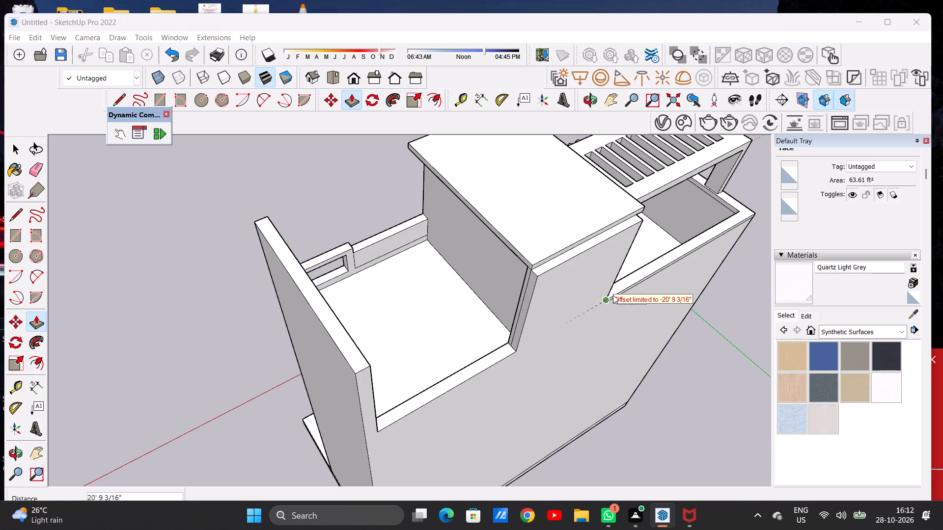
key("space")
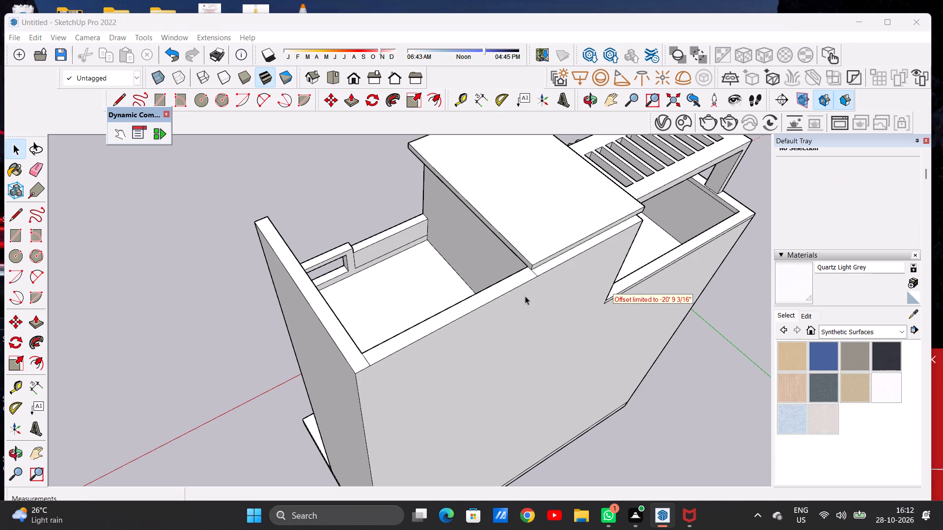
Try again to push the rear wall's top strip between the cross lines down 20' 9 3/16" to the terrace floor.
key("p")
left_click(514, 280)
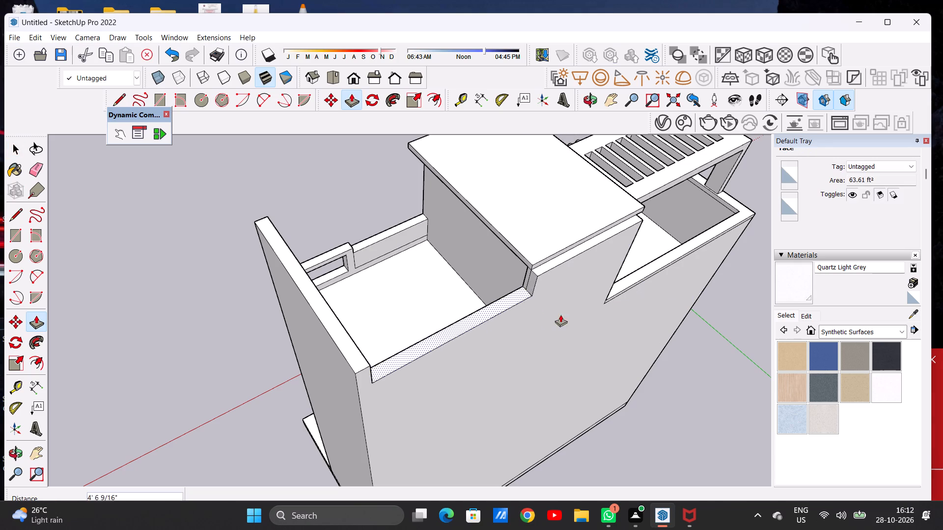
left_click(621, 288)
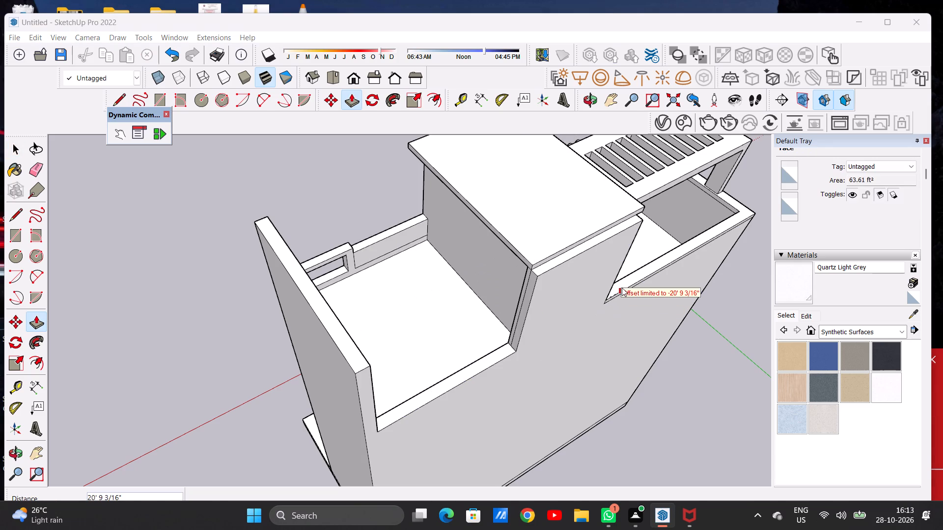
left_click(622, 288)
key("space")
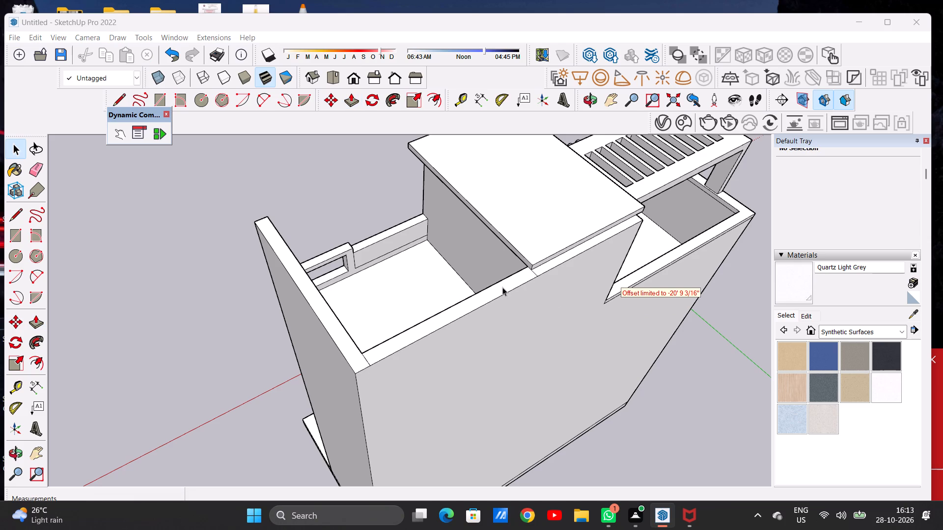
Push the rear wall's top strip between the two cross lines down 20' 9 3/16" to the terrace floor.
key("p")
scroll(515, 269, "up", 4)
scroll(515, 269, "down", 1)
left_click(518, 278)
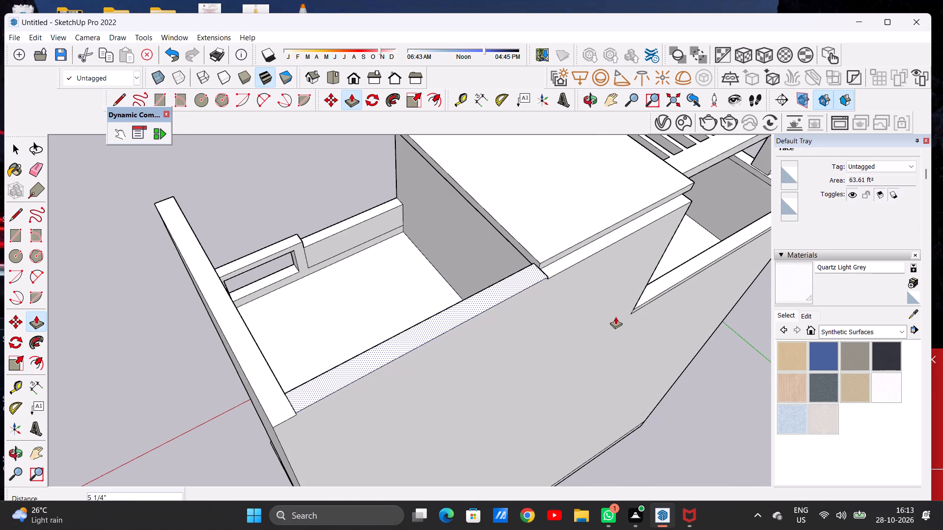
left_click(647, 299)
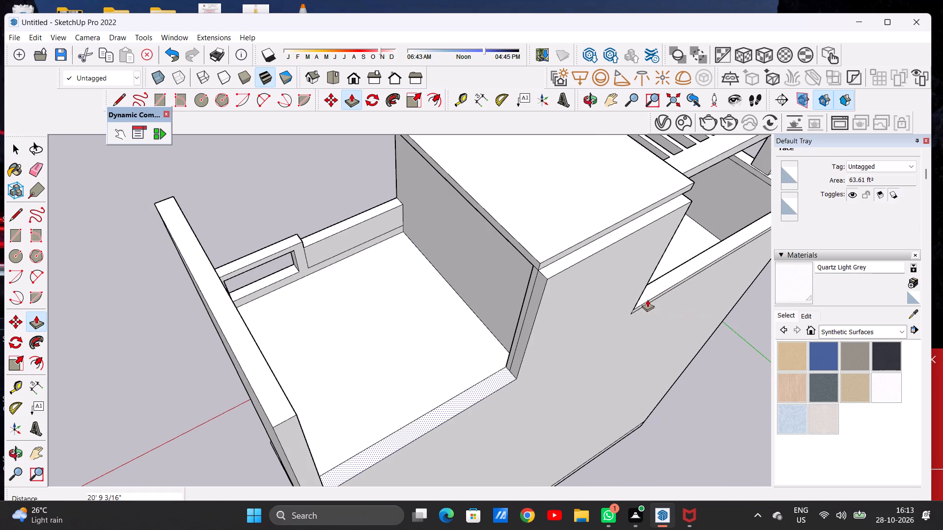
key("space")
Pull the lowered rear wall's top up about 8' 4 15/16" to form a parapet along the terrace.
scroll(363, 370, "down", 9)
scroll(413, 394, "down", 1)
middle_click_drag(411, 393, 325, 269)
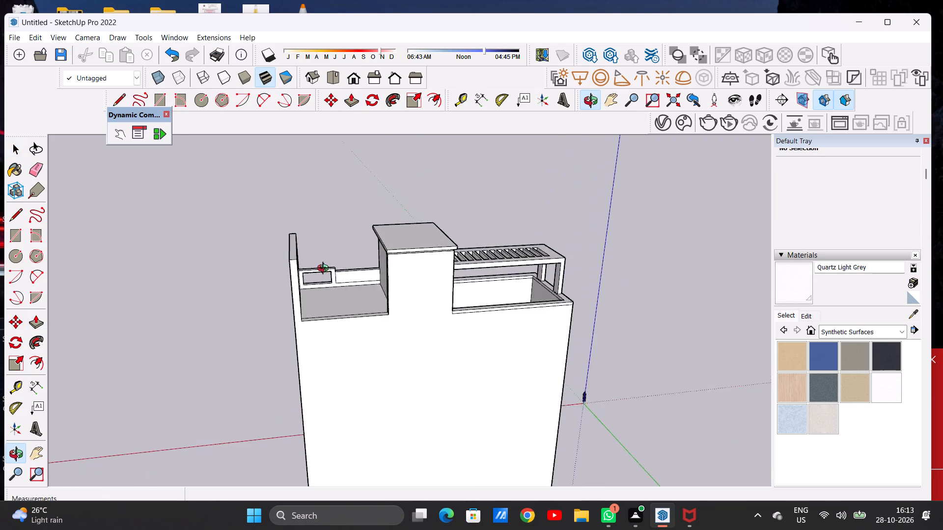
middle_click_drag(325, 269, 571, 311)
scroll(511, 316, "up", 7)
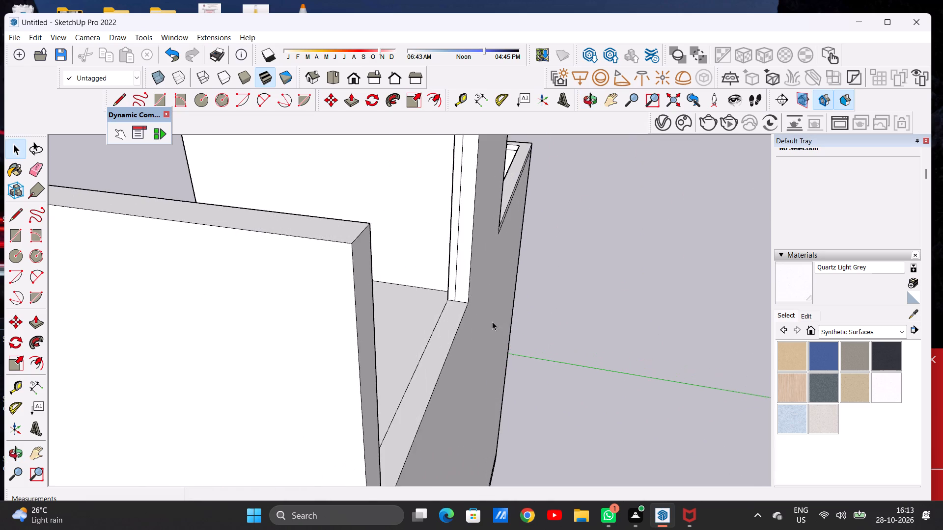
middle_click_drag(470, 325, 350, 320)
scroll(610, 285, "down", 10)
middle_click_drag(533, 315, 379, 292)
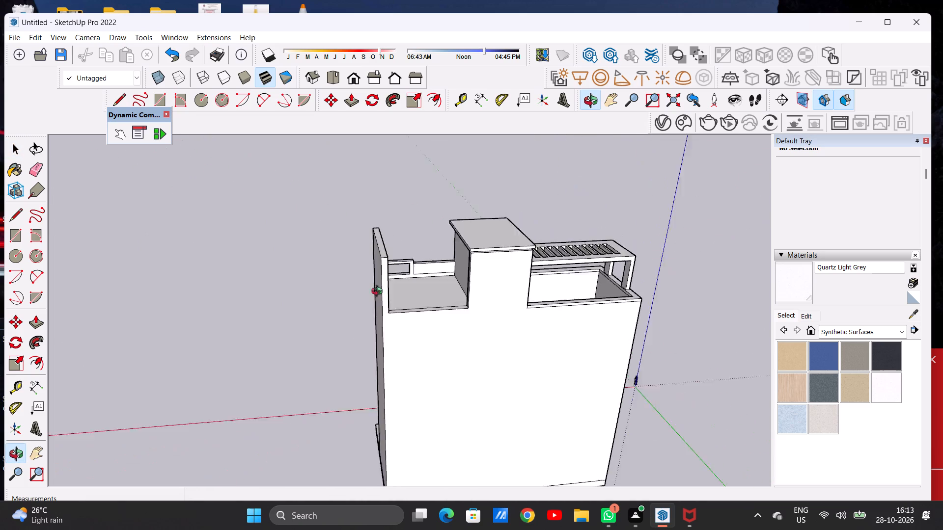
middle_click_drag(379, 292, 346, 285)
scroll(409, 301, "up", 7)
middle_click_drag(402, 300, 386, 358)
scroll(425, 339, "up", 3)
key("p")
scroll(444, 338, "up", 1)
scroll(444, 338, "down", 1)
scroll(444, 338, "up", 2)
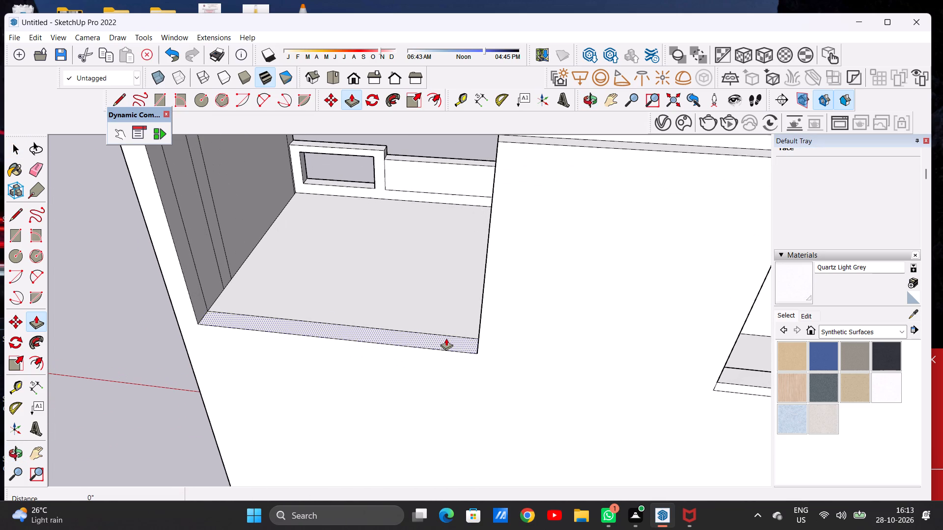
left_click(446, 338)
left_click(470, 268)
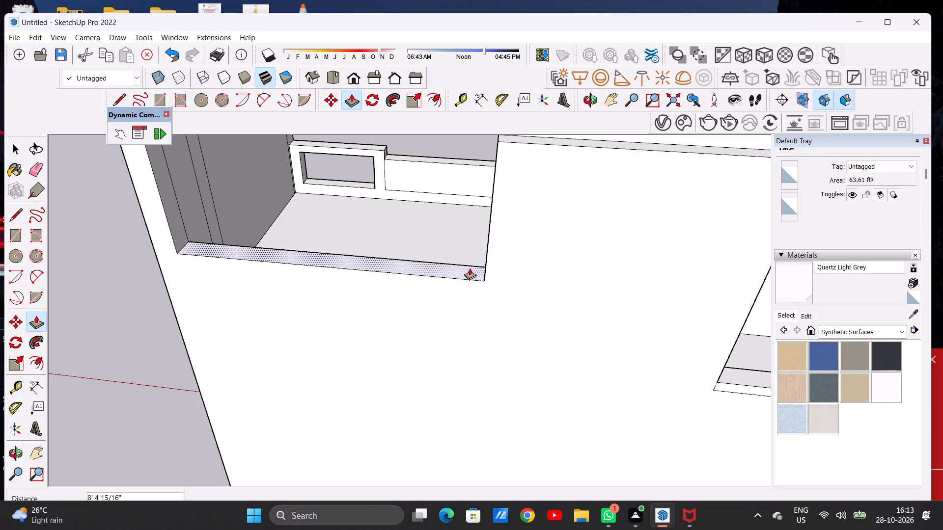
key("space")
Examine the terrace and its rear parapet from the rear, side and front of the house.
scroll(439, 340, "down", 9)
middle_click_drag(428, 363, 544, 284)
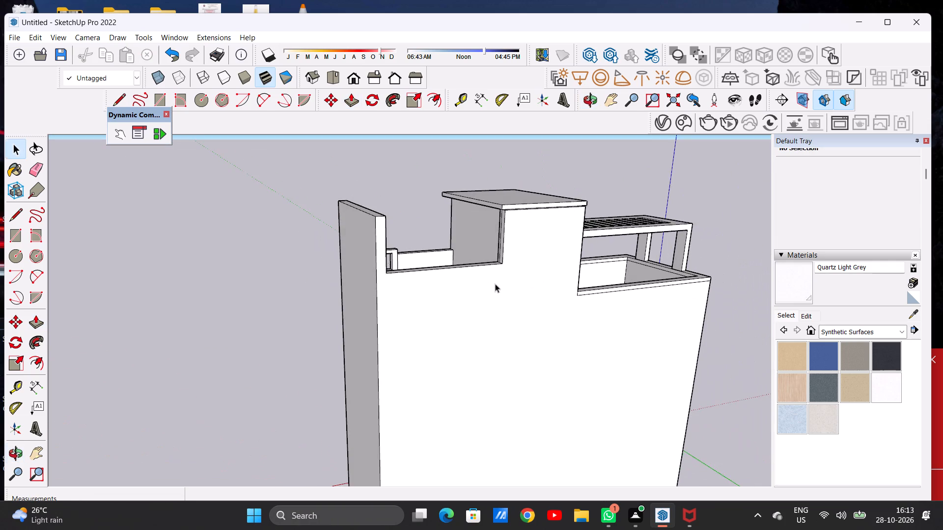
middle_click_drag(402, 292, 509, 299)
middle_click_drag(416, 293, 566, 298)
middle_click_drag(424, 291, 586, 299)
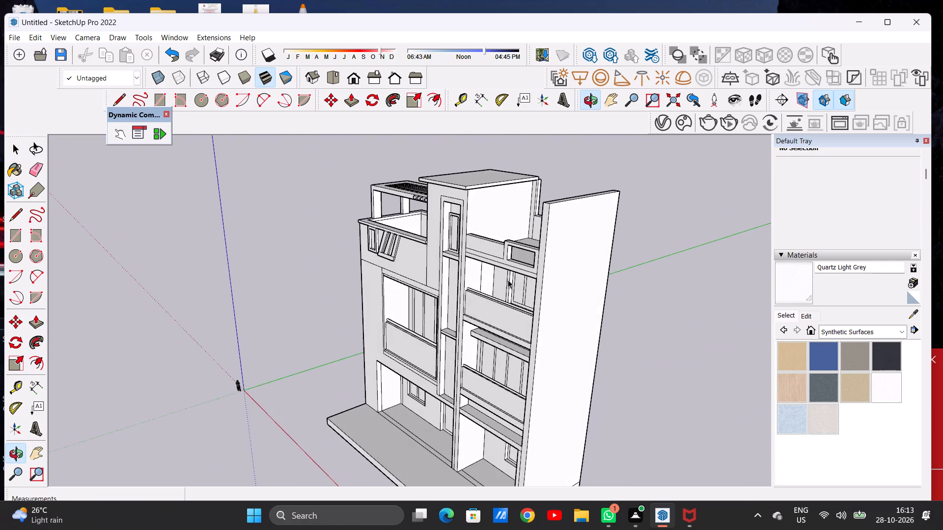
middle_click_drag(499, 277, 634, 268)
scroll(477, 282, "down", 6)
scroll(499, 228, "up", 11)
scroll(479, 245, "down", 1)
scroll(479, 245, "up", 3)
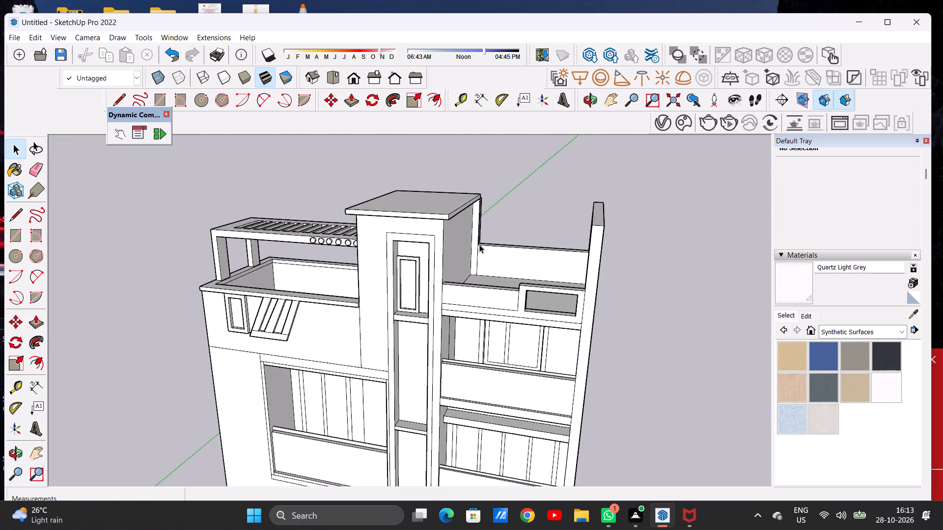
middle_click_drag(493, 229, 266, 260)
middle_click_drag(553, 215, 395, 251)
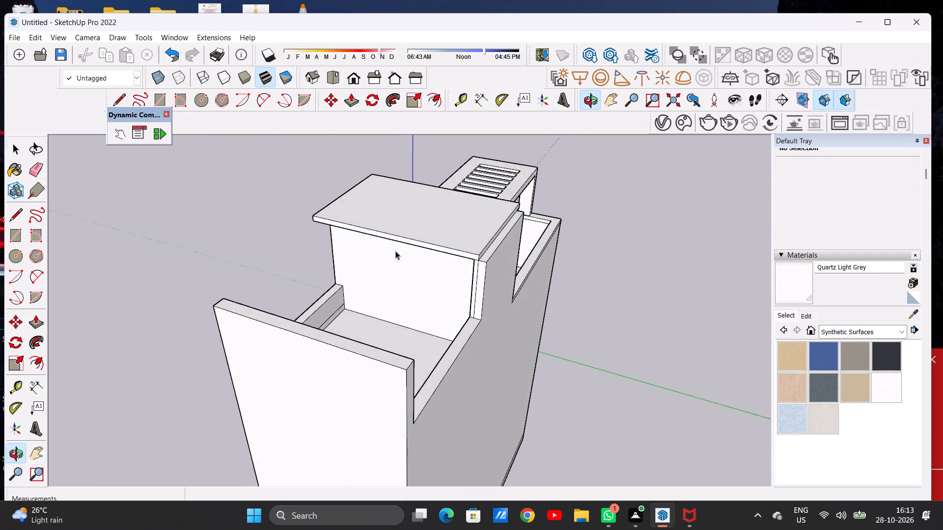
middle_click_drag(395, 251, 395, 250)
Push both vertical end-face strips of the rear wall beside the tower in by 1' 9 1/16".
scroll(496, 270, "up", 8)
scroll(459, 280, "down", 1)
scroll(459, 280, "up", 6)
scroll(465, 291, "down", 2)
scroll(466, 295, "up", 1)
scroll(467, 295, "down", 2)
middle_click_drag(446, 315, 480, 292)
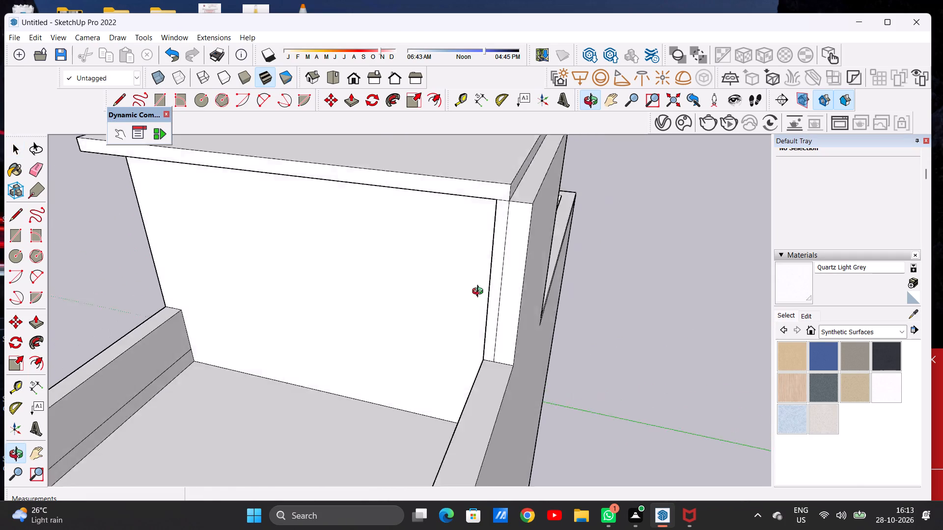
middle_click_drag(480, 292, 548, 288)
scroll(456, 288, "down", 5)
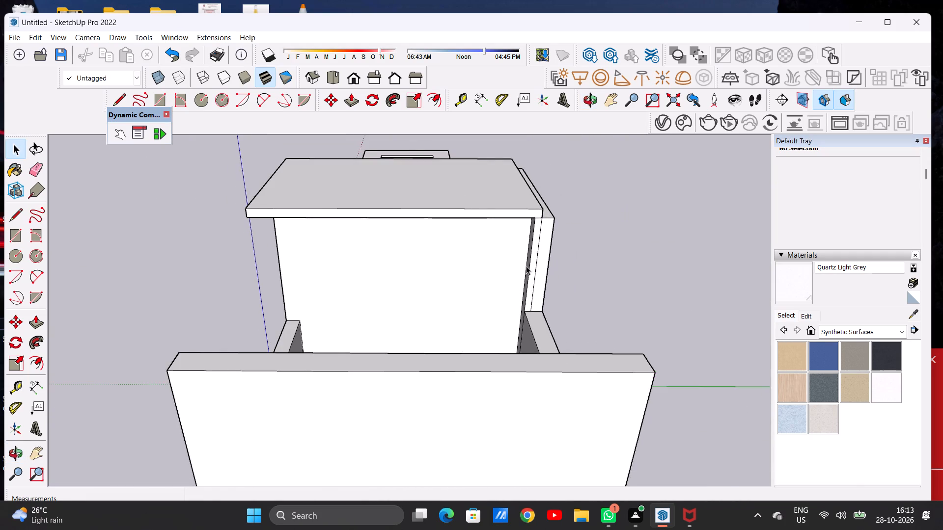
middle_click_drag(523, 265, 420, 259)
scroll(441, 245, "up", 5)
key("p")
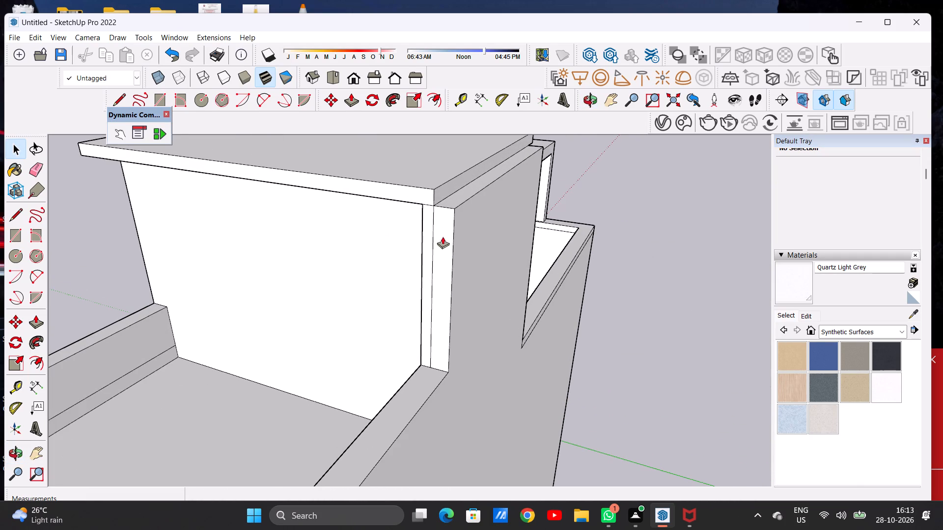
scroll(428, 218, "up", 2)
scroll(428, 218, "down", 1)
scroll(428, 218, "up", 1)
left_click(428, 218)
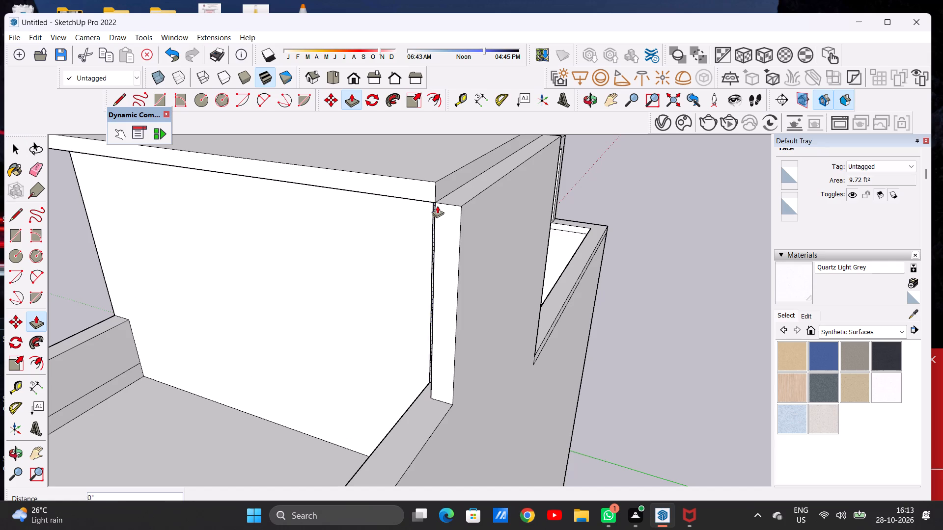
left_click(451, 203)
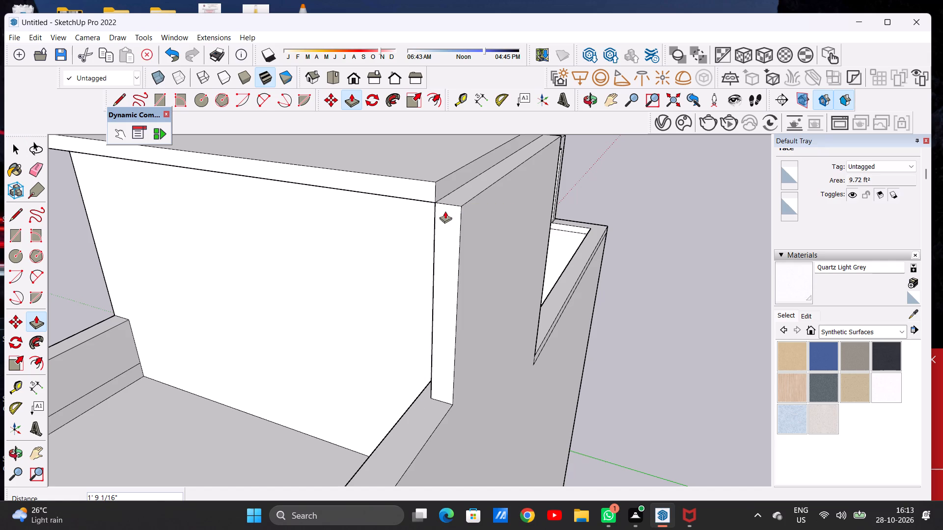
left_click(444, 213)
left_click(472, 198)
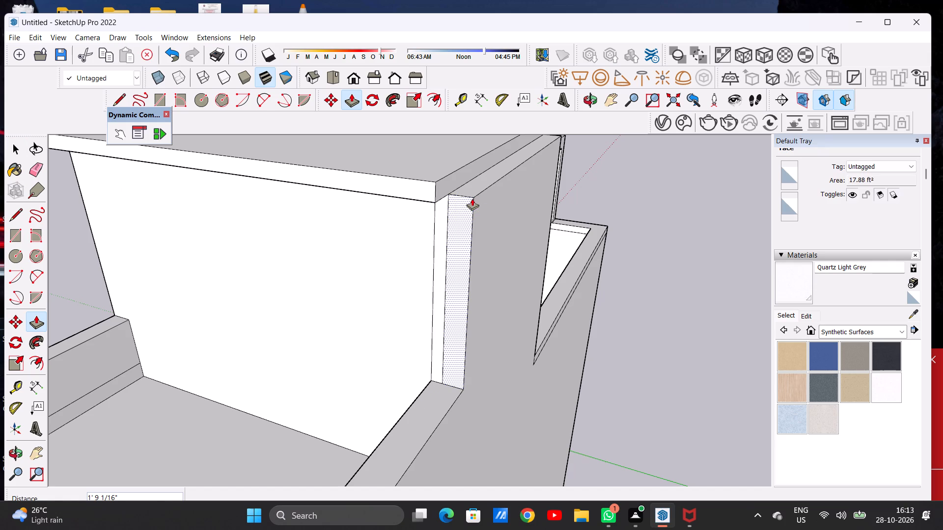
key("space")
Examine the recessed wall end beneath the tower's roof slab and the terrace side wall.
scroll(447, 235, "down", 8)
middle_click_drag(438, 258, 358, 243)
scroll(358, 243, "up", 10)
middle_click_drag(342, 255, 432, 252)
scroll(454, 282, "down", 10)
scroll(454, 285, "up", 1)
scroll(454, 285, "down", 4)
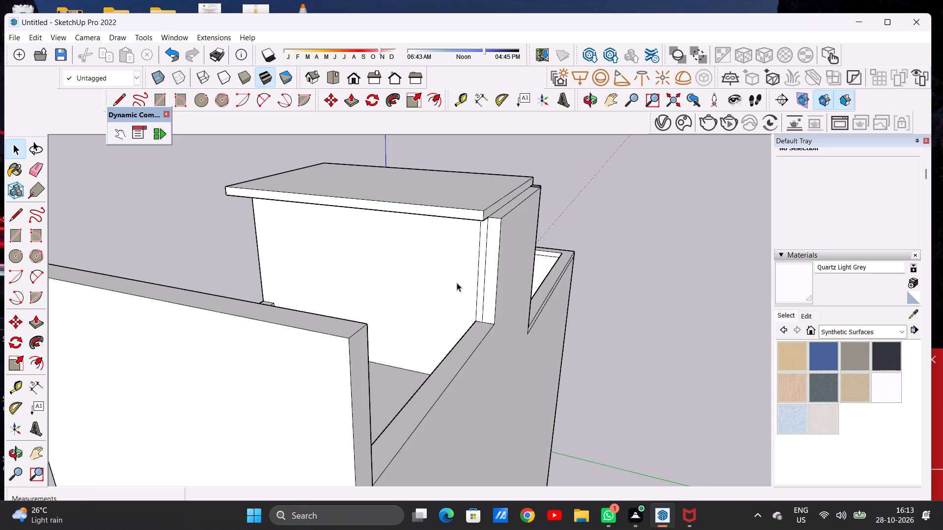
scroll(457, 283, "down", 12)
middle_click_drag(446, 291, 585, 283)
middle_click_drag(491, 283, 434, 291)
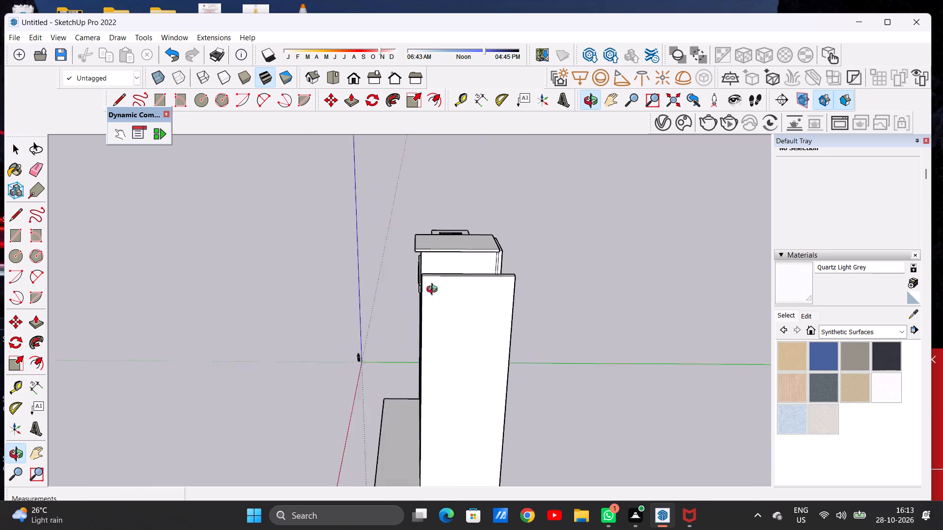
middle_click_drag(434, 291, 583, 274)
middle_click_drag(461, 273, 627, 273)
middle_click_drag(607, 267, 264, 308)
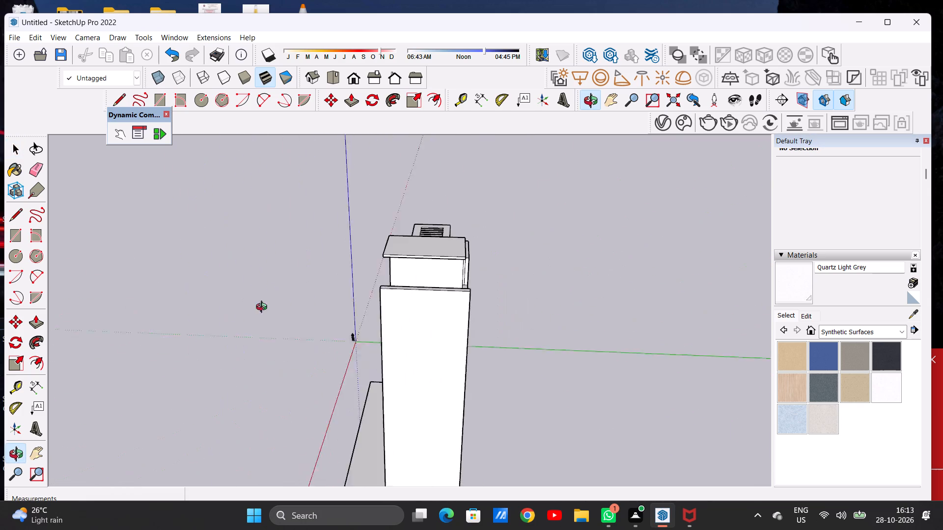
middle_click_drag(264, 308, 253, 311)
Copy the narrow vertical strip on the terrace side wall's inner face about 4' 1 15/16" along the wall towards the front.
middle_click_drag(398, 309, 543, 314)
middle_click_drag(423, 316, 657, 265)
middle_click_drag(471, 284, 629, 294)
scroll(472, 230, "up", 14)
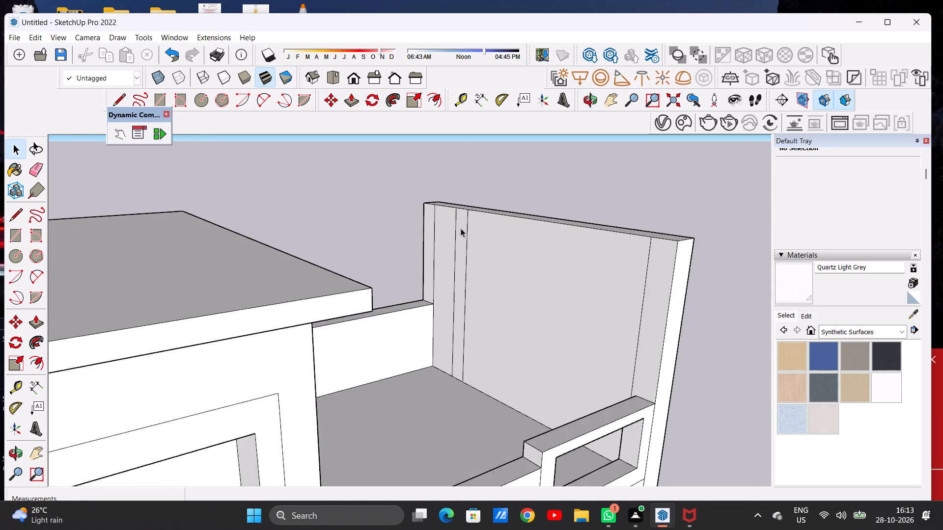
scroll(461, 228, "up", 4)
double_click(459, 254)
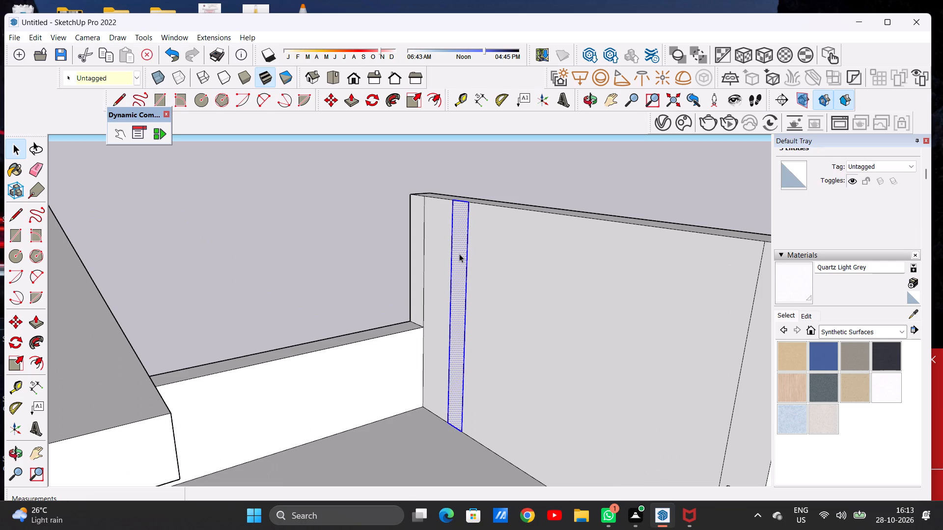
key("m")
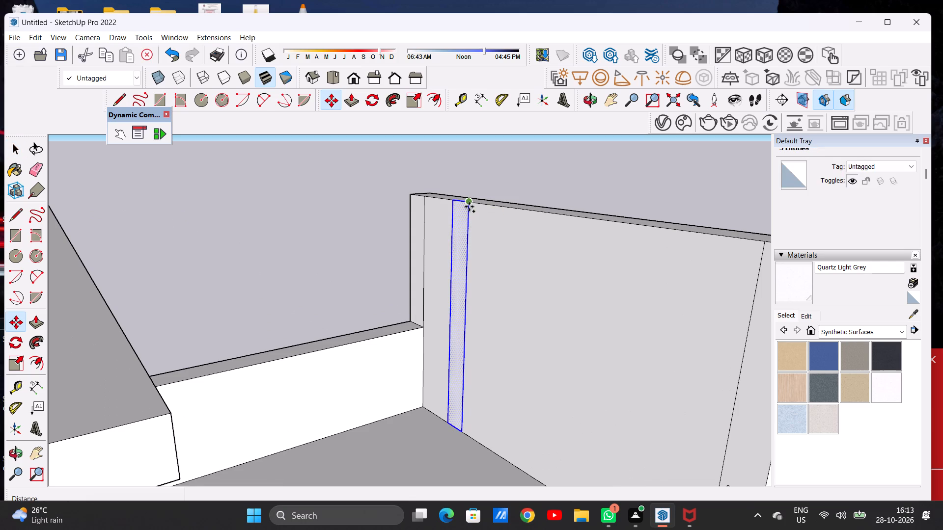
left_click(469, 207)
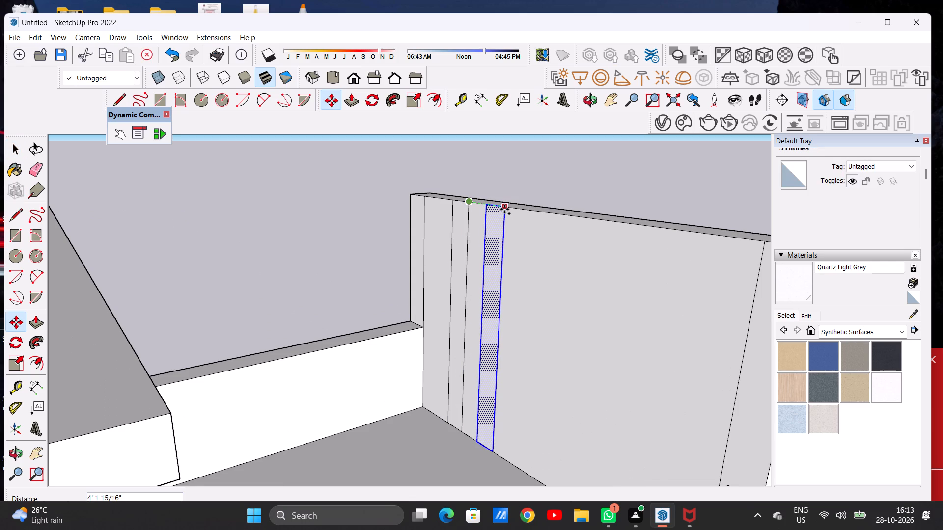
left_click(504, 209)
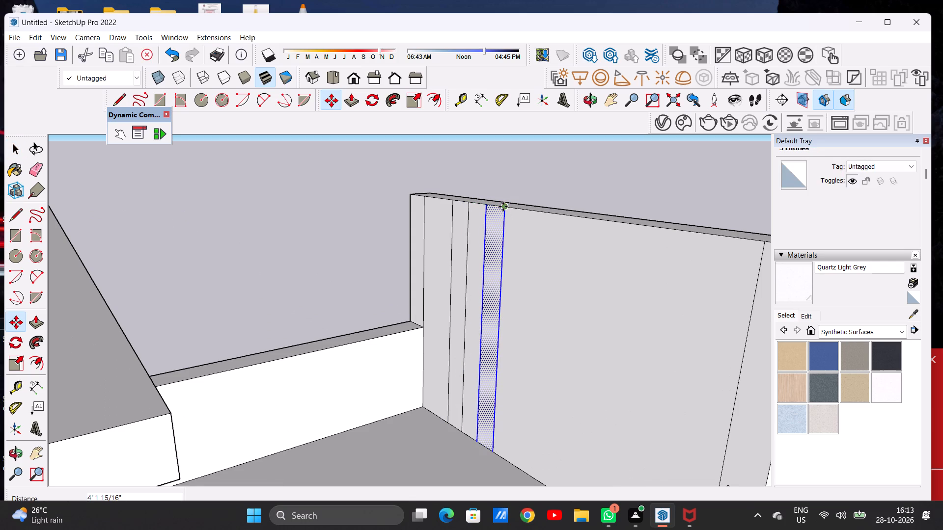
Copy the vertical strip four more times along the side wall towards the front, each about 4' from the last.
left_click(503, 207)
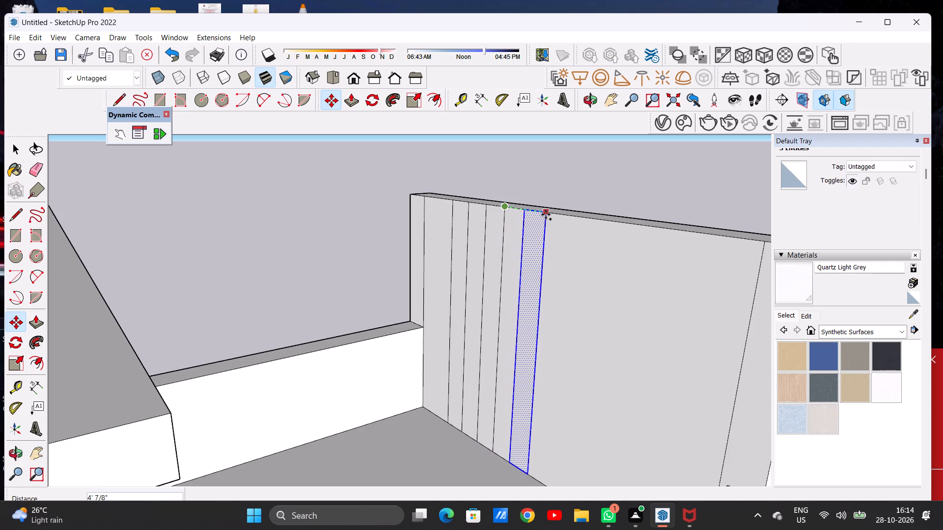
left_click(546, 214)
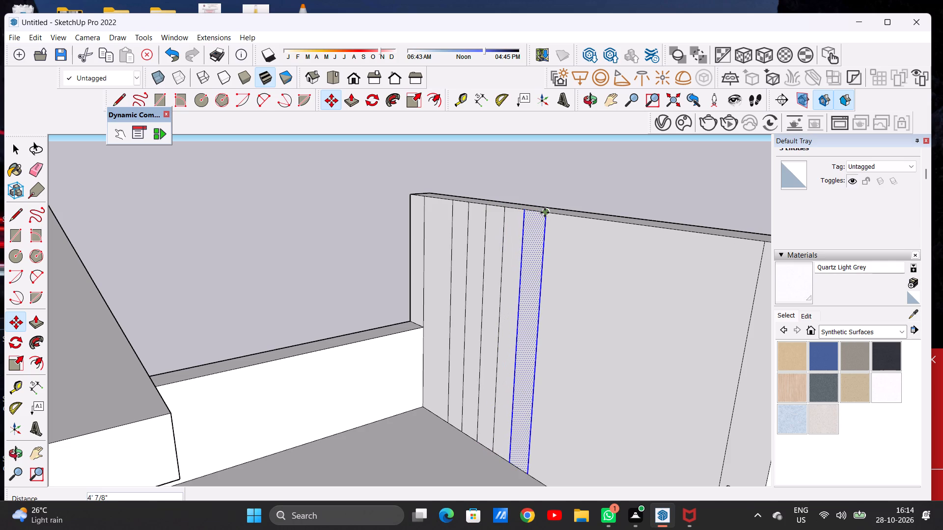
left_click(545, 212)
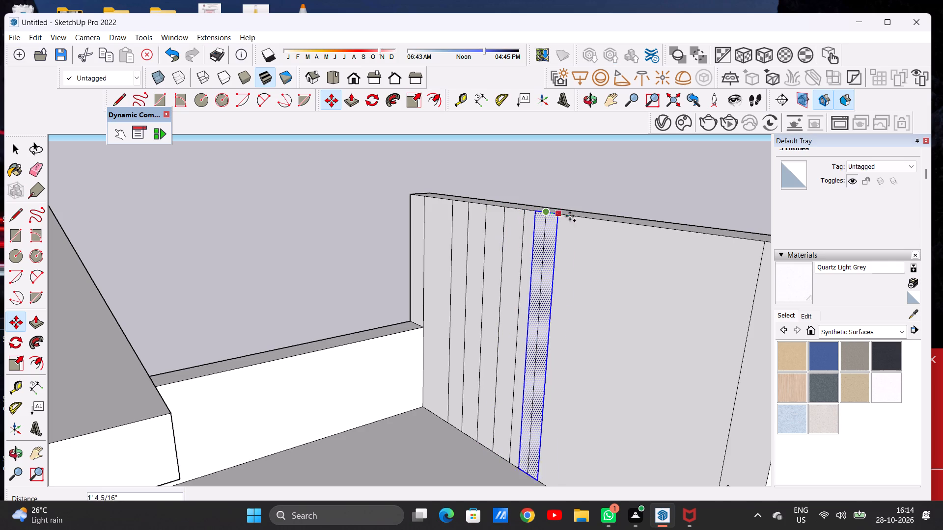
left_click(595, 221)
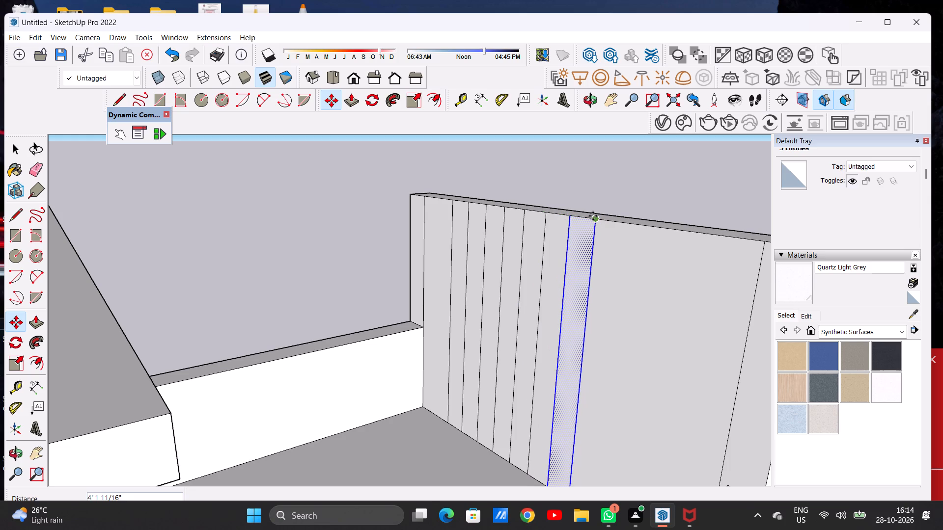
left_click(593, 216)
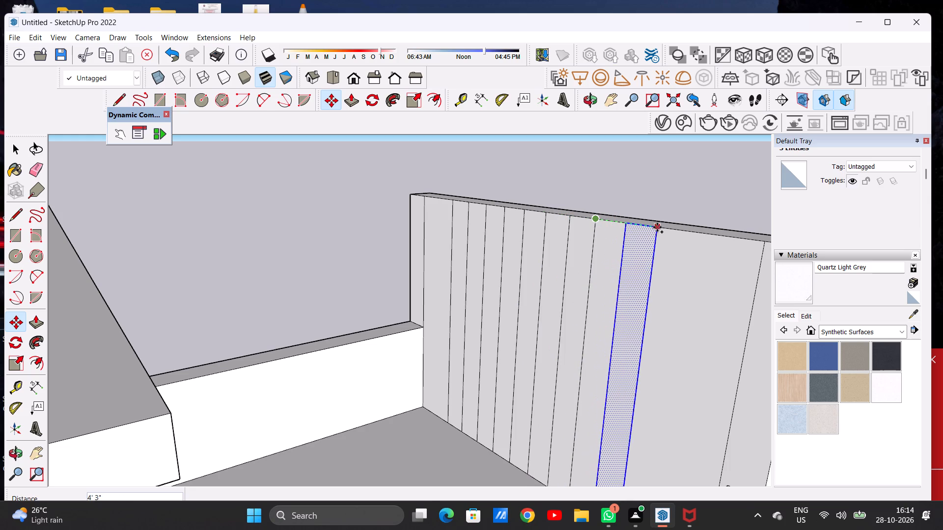
left_click(652, 226)
left_click(652, 226)
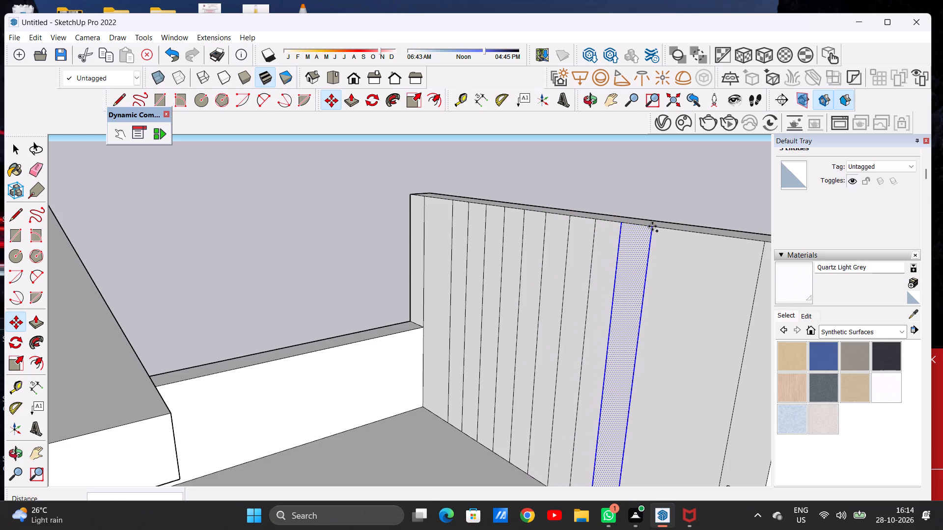
left_click(715, 236)
key("space")
scroll(571, 235, "down", 7)
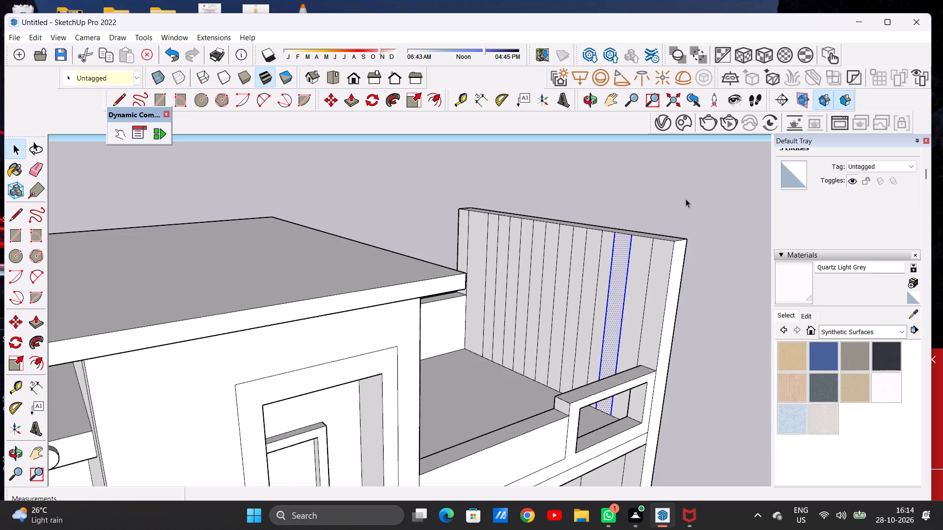
left_click(686, 199)
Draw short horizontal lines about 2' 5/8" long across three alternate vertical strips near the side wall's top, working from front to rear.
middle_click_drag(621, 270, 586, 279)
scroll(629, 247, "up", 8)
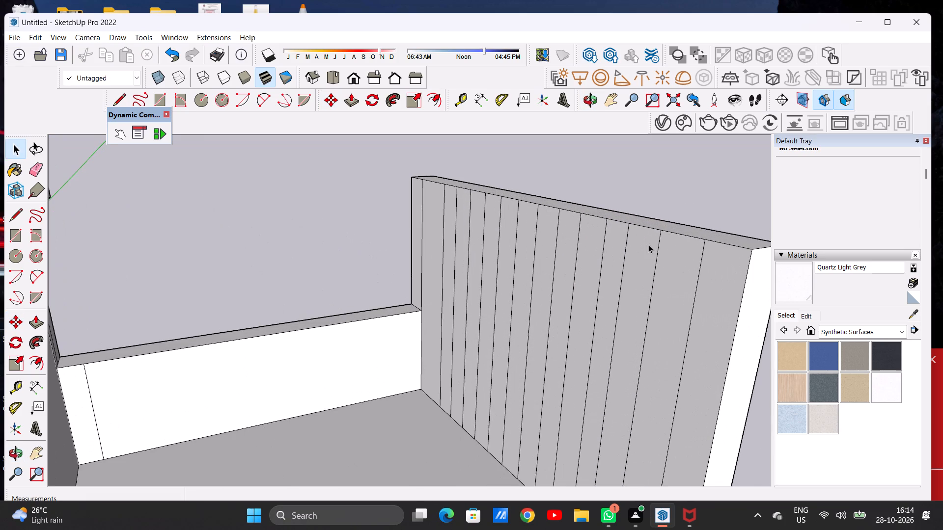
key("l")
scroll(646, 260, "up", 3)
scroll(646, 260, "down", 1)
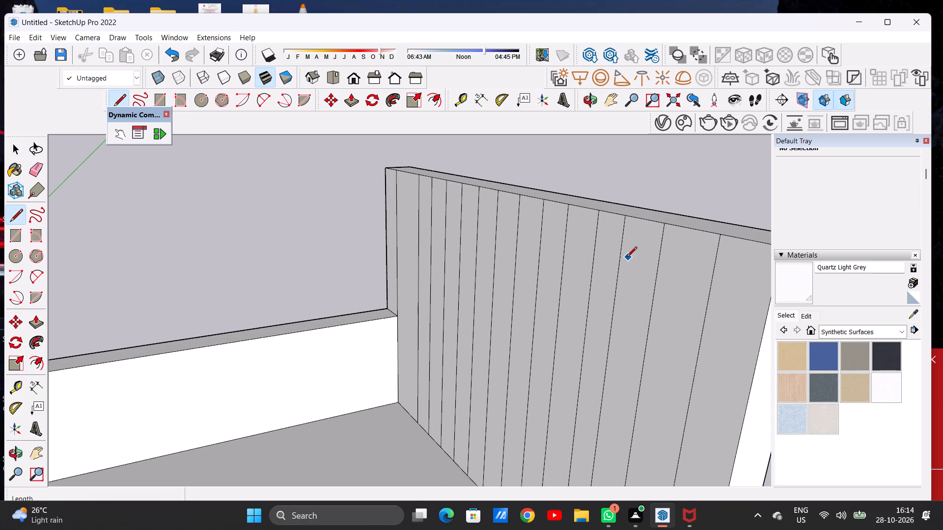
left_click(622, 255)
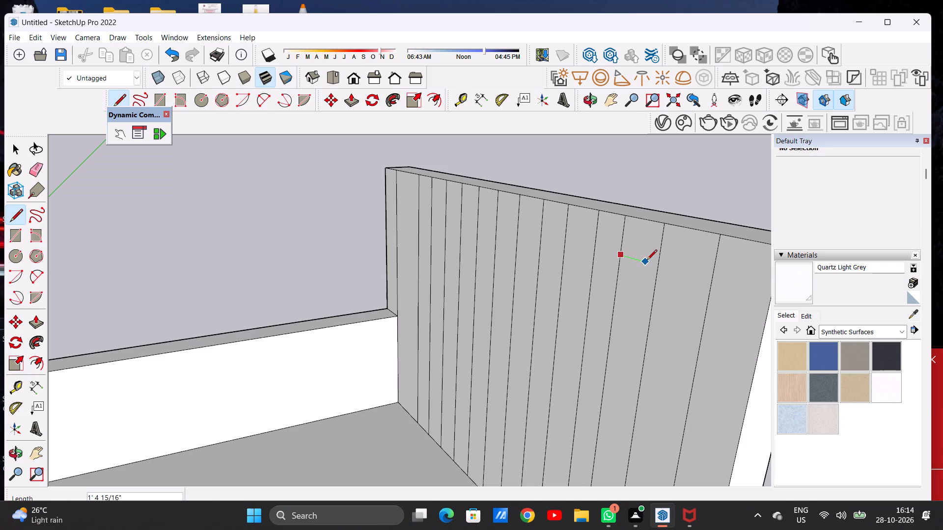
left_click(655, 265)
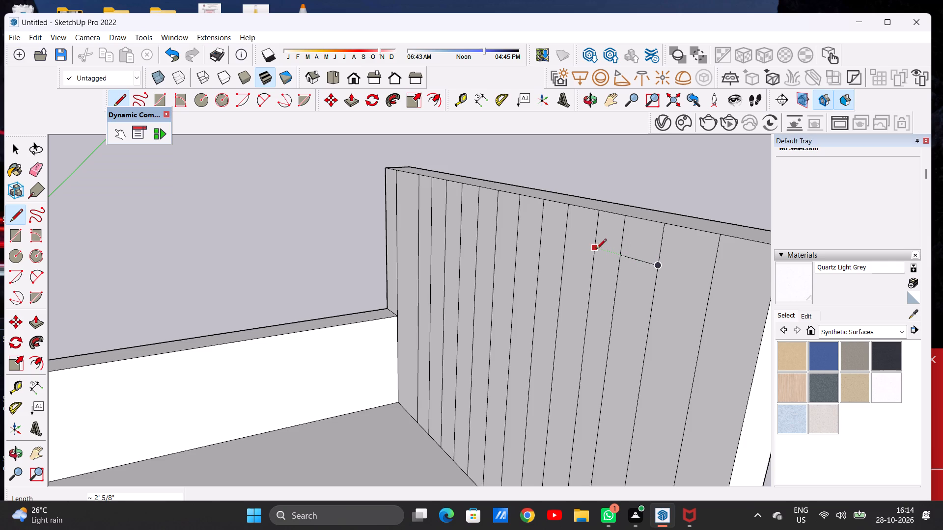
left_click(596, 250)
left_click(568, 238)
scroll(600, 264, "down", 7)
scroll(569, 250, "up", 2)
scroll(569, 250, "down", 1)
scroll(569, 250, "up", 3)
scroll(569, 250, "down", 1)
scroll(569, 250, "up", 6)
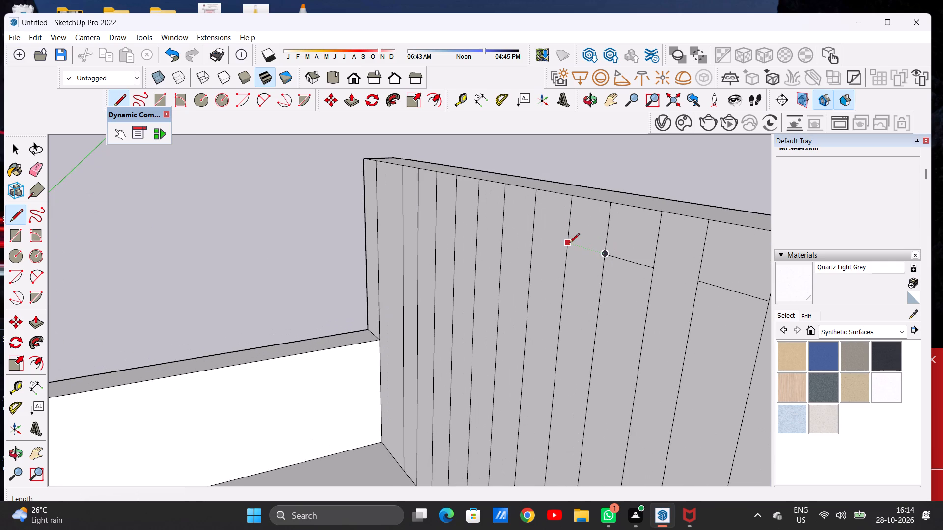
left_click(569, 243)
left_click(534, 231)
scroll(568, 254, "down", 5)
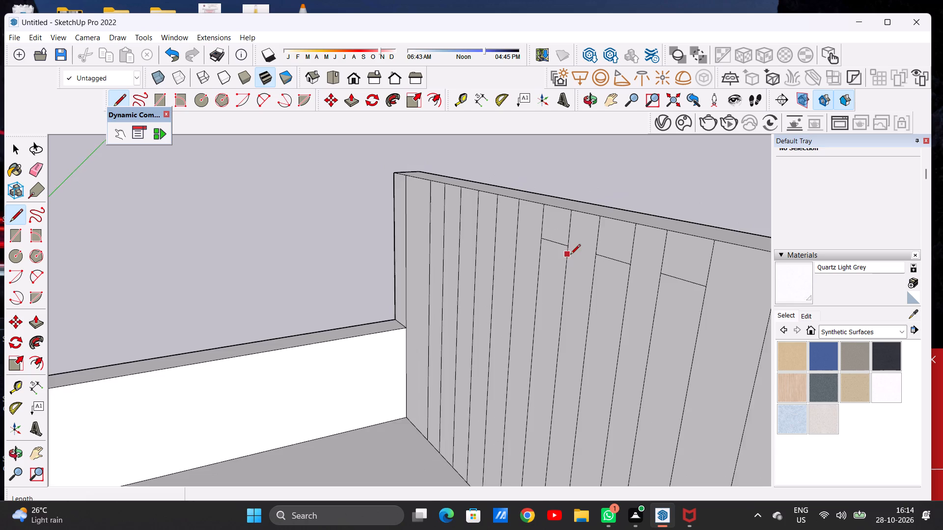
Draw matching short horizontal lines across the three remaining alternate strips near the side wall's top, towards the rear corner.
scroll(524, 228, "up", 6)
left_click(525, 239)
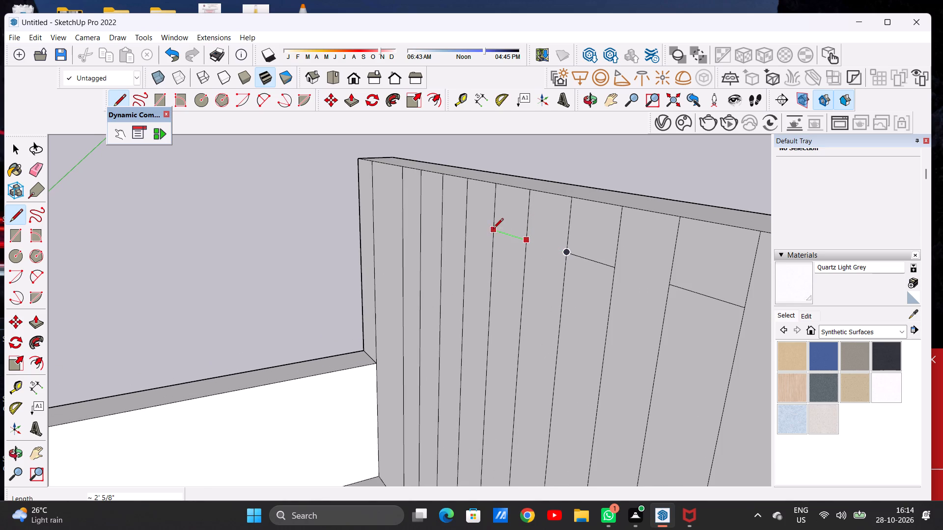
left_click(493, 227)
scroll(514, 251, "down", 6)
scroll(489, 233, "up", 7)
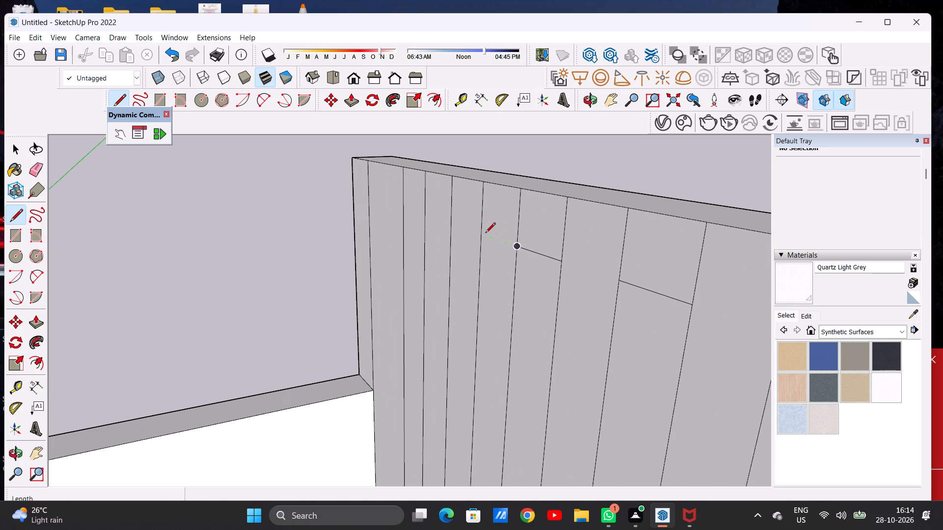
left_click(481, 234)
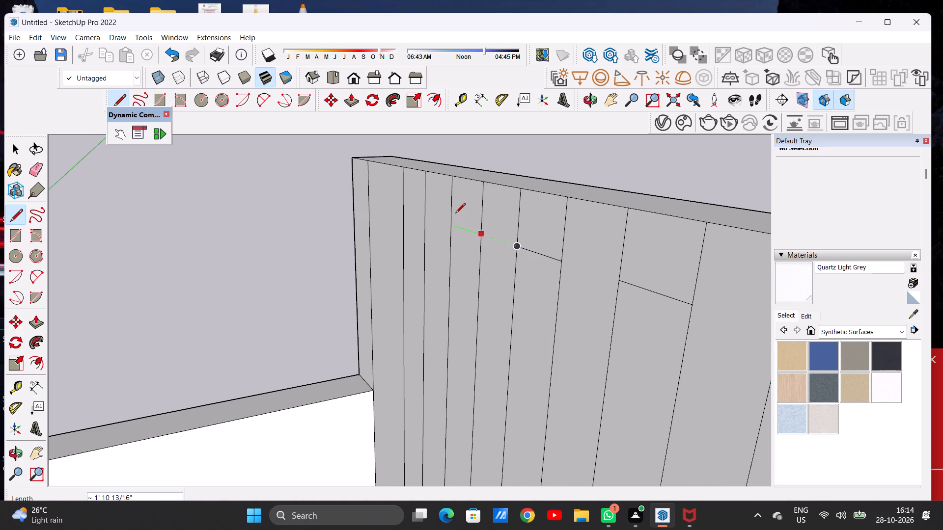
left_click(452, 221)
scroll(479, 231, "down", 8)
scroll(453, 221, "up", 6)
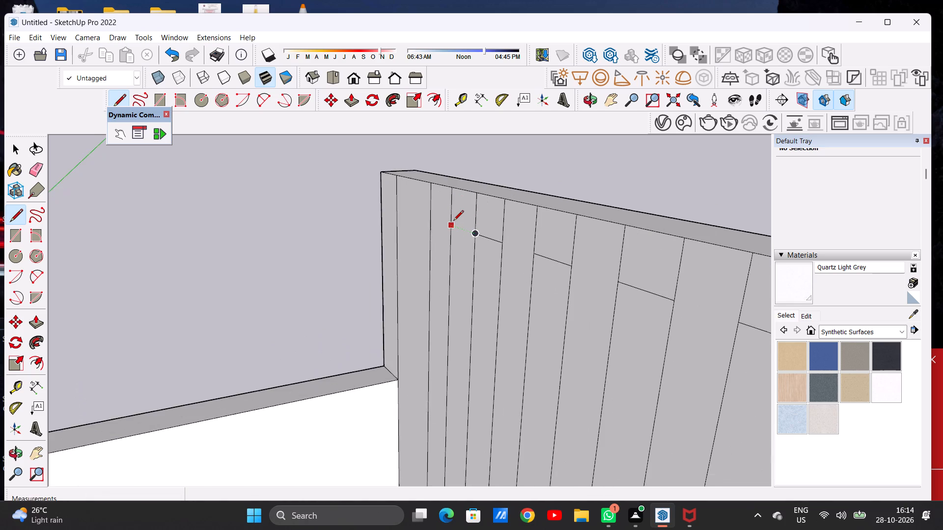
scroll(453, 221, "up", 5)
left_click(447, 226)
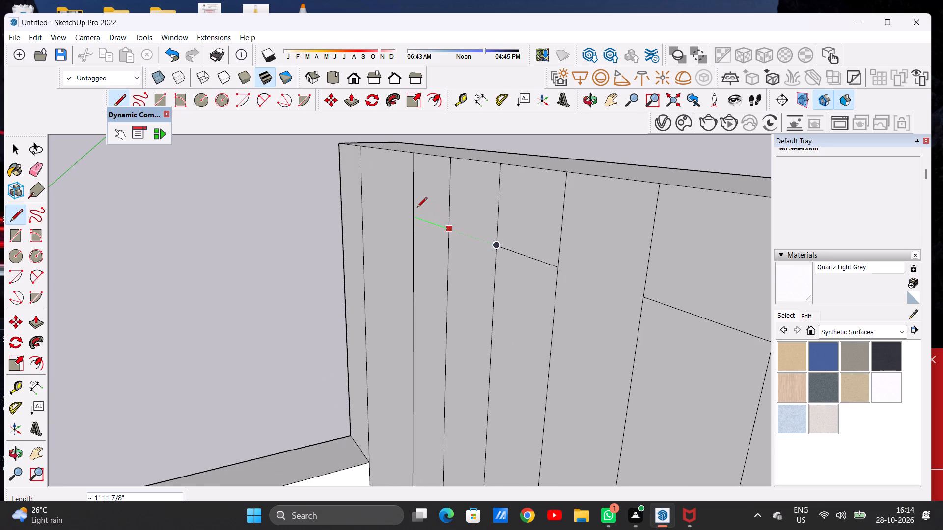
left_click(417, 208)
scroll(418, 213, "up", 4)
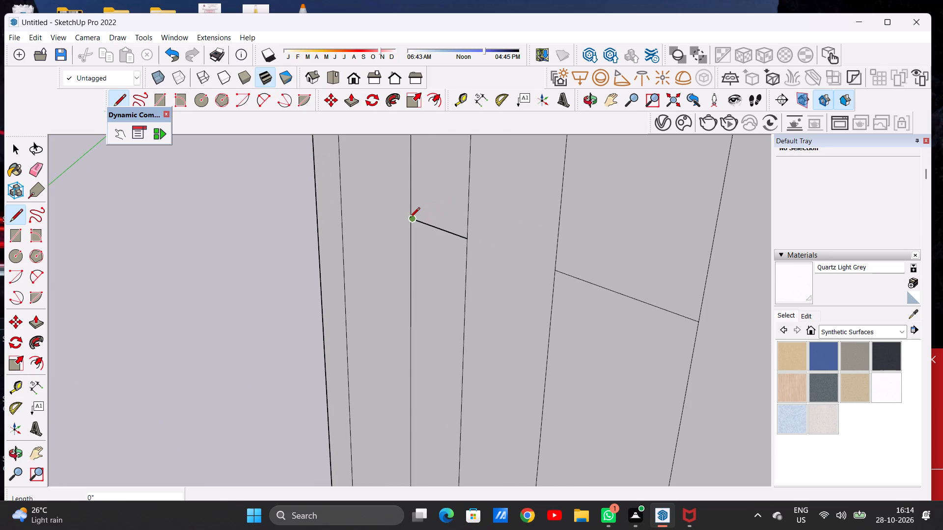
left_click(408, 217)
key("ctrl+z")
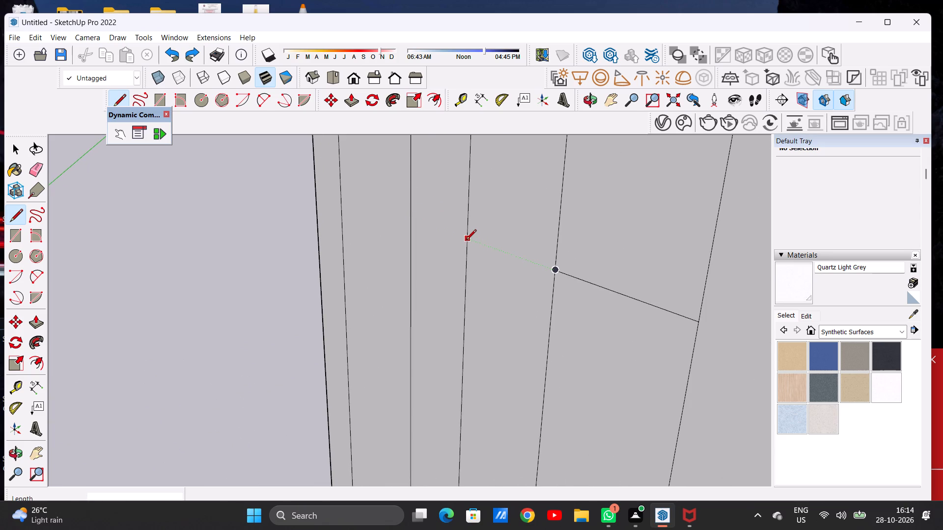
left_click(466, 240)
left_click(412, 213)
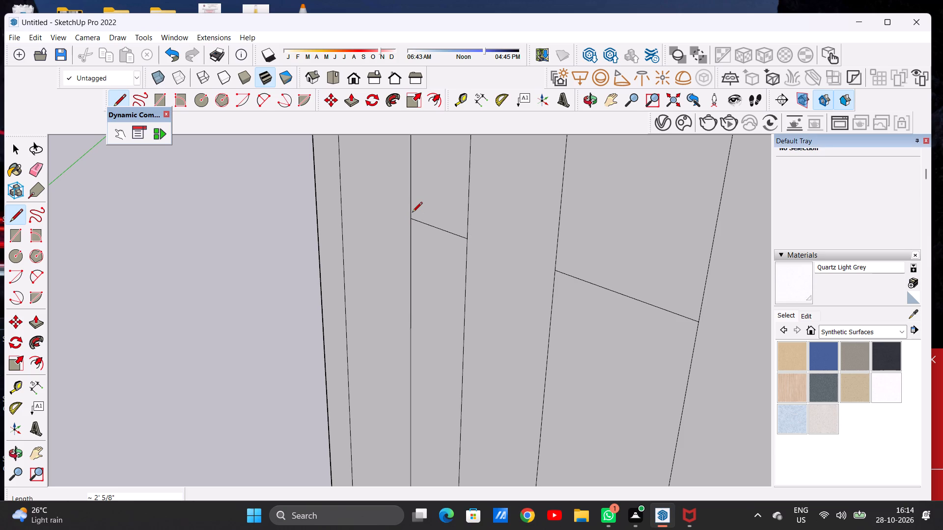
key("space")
Examine the strips and their short cross lines on the terrace side wall from the front and the inner side.
scroll(457, 266, "down", 15)
scroll(447, 257, "up", 1)
scroll(456, 252, "down", 13)
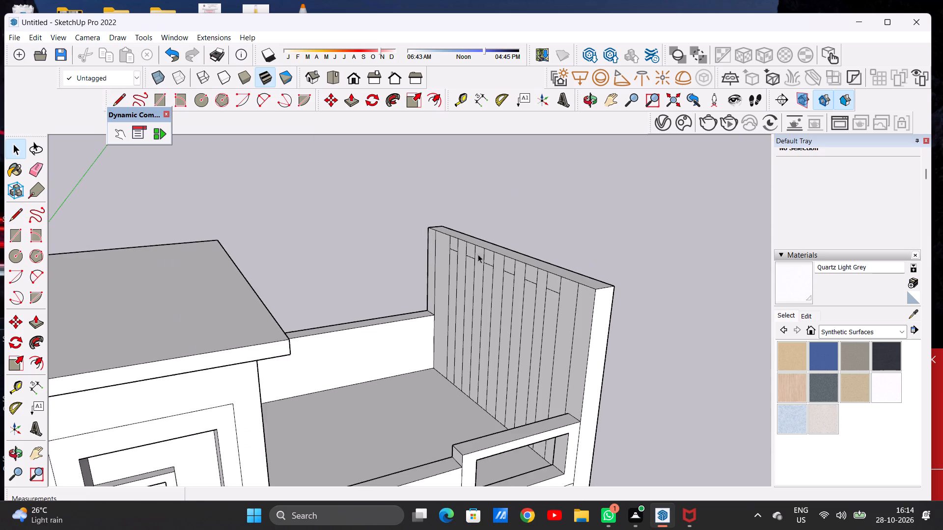
middle_click_drag(486, 274, 381, 262)
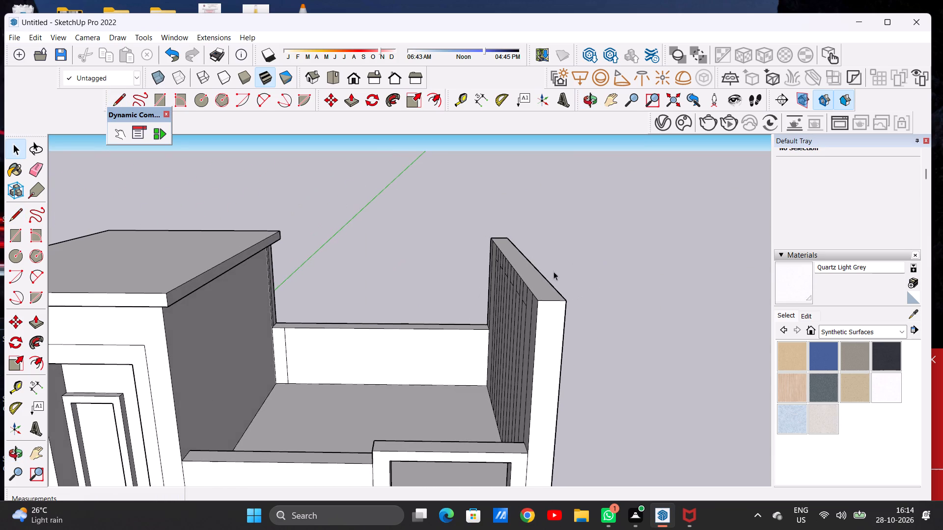
scroll(571, 271, "down", 5)
middle_click_drag(529, 305, 522, 269)
scroll(562, 274, "down", 5)
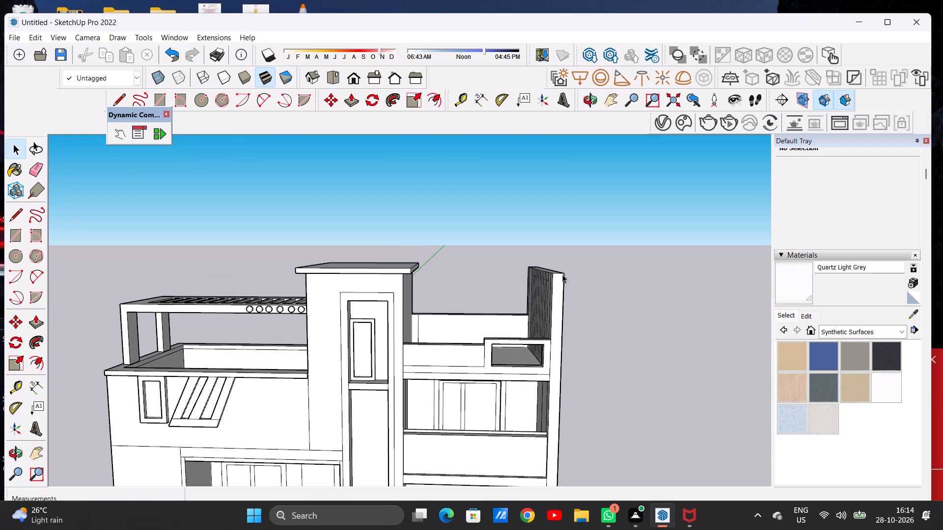
scroll(530, 292, "up", 8)
scroll(556, 281, "down", 1)
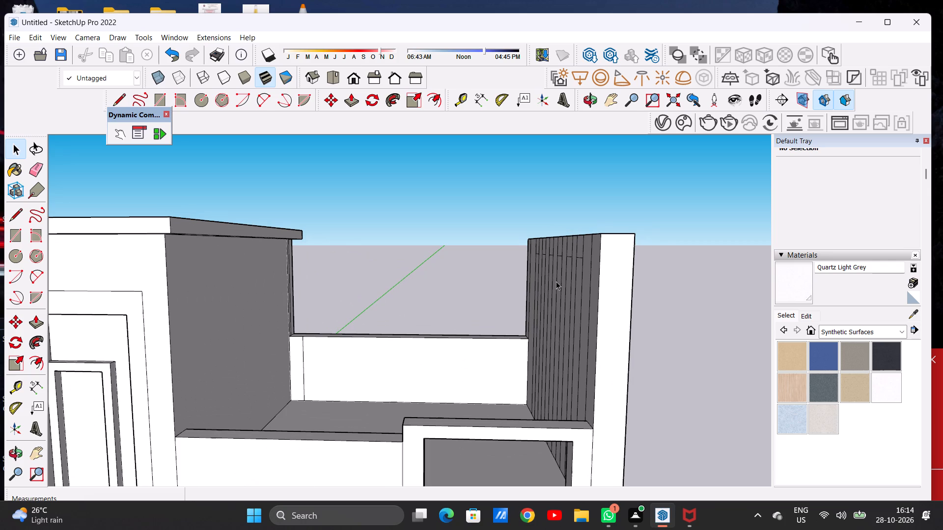
scroll(556, 281, "down", 8)
middle_click_drag(554, 275, 688, 287)
scroll(533, 262, "up", 14)
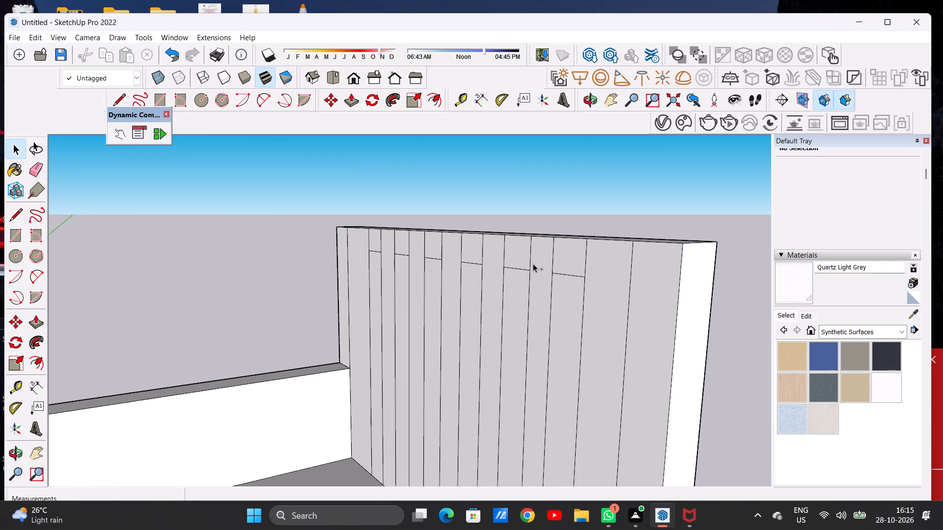
Undo all the short cross lines on the side wall's strips and the last strip copy nearest the front.
key("ctrl+z")
key("ctrl+z")
key("ctrl+z")
key("ctrl+z")
key("ctrl+z")
key("ctrl+z")
key("ctrl+z")
Examine the terrace side wall's strips and its height against the tower and rear parapet.
scroll(533, 264, "down", 7)
middle_click_drag(533, 298, 527, 304)
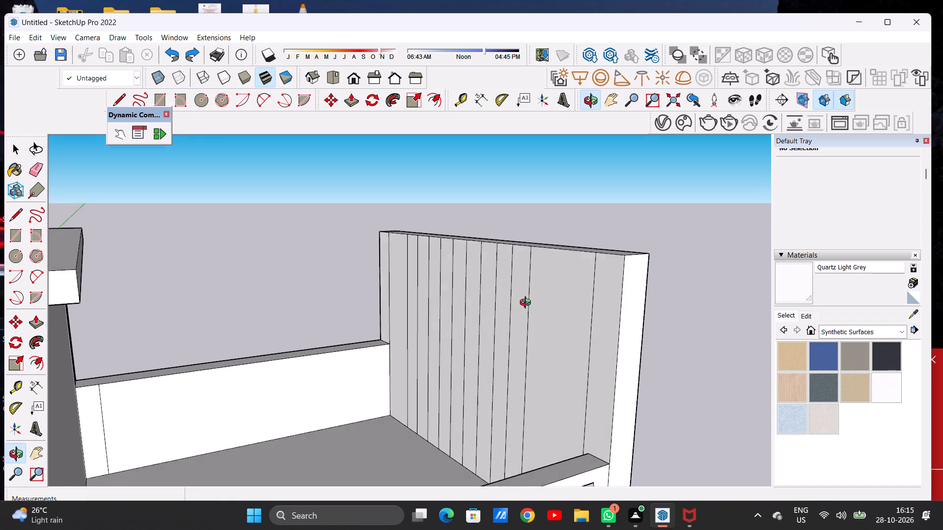
middle_click_drag(527, 304, 521, 308)
scroll(523, 299, "up", 2)
scroll(541, 291, "down", 8)
middle_click_drag(548, 323, 463, 307)
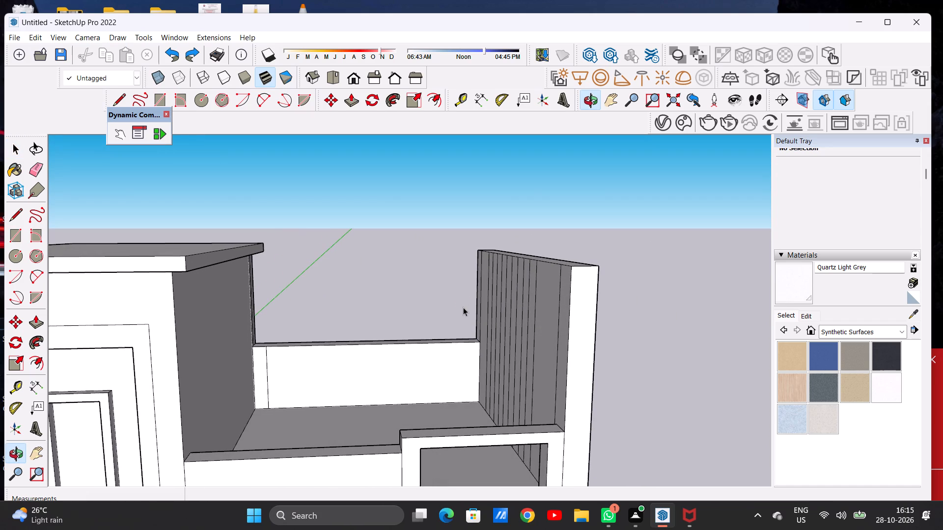
scroll(575, 301, "down", 4)
middle_click_drag(549, 318, 535, 308)
scroll(542, 295, "up", 3)
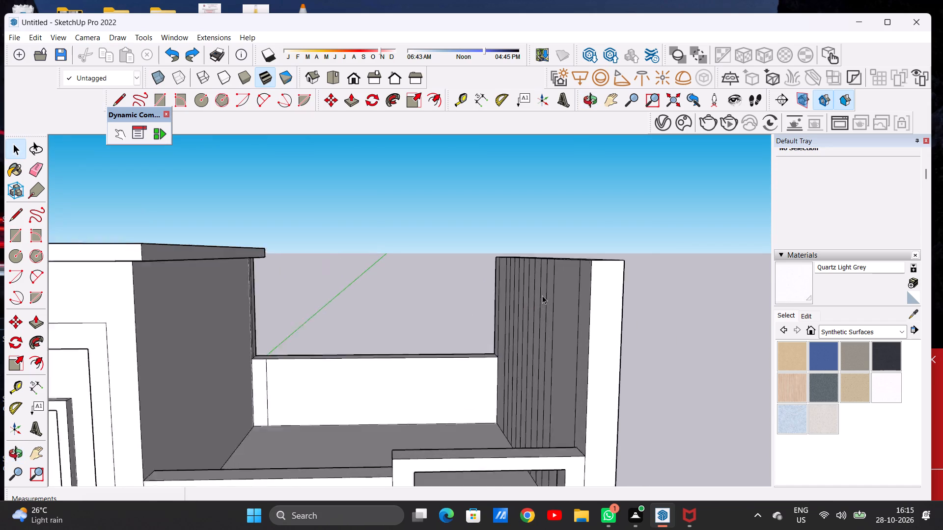
scroll(542, 295, "up", 9)
middle_click_drag(511, 281, 605, 309)
scroll(496, 284, "down", 7)
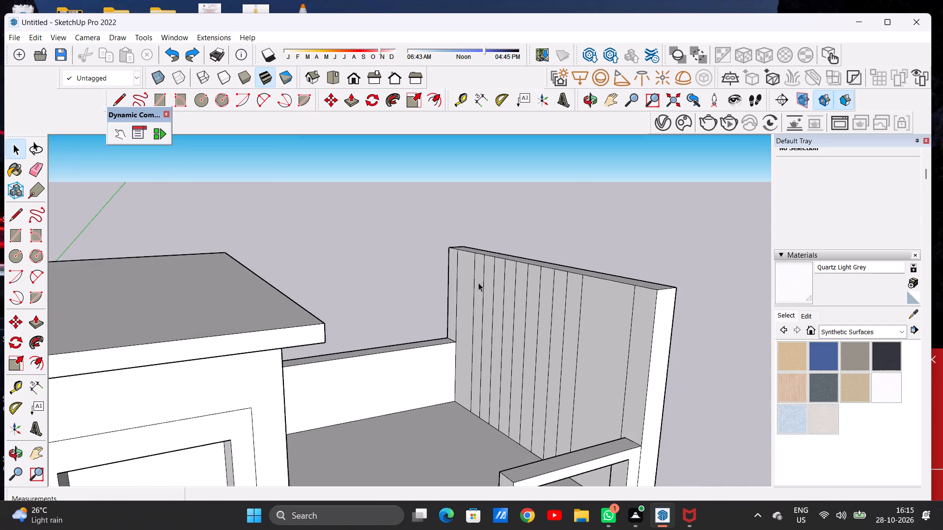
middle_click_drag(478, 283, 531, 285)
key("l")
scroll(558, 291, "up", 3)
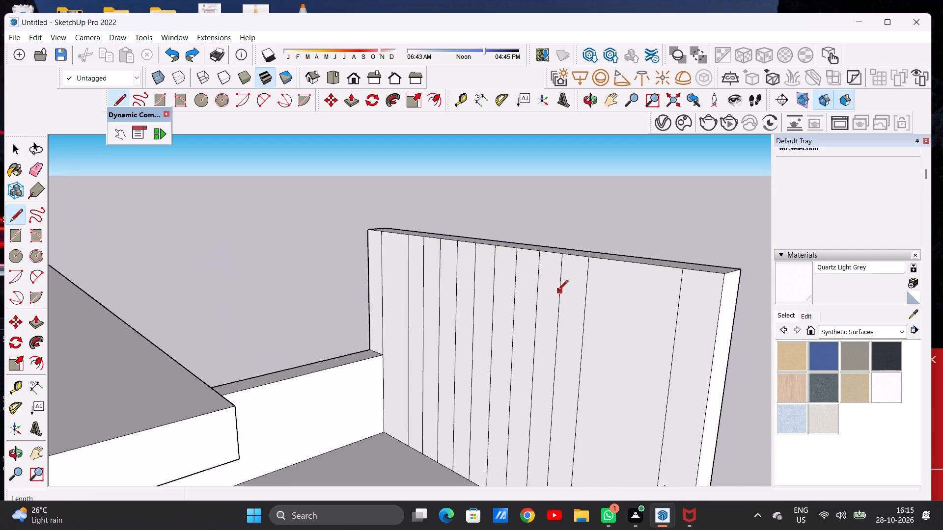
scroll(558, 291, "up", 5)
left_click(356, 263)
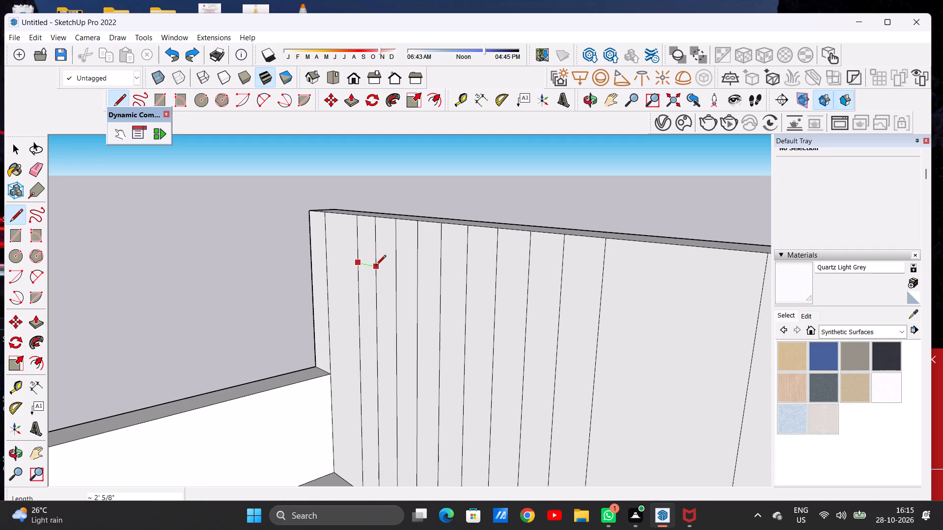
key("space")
Lower the terrace side wall by pushing its top face down about 2' 11 11/16".
scroll(389, 263, "down", 13)
scroll(409, 263, "up", 1)
scroll(410, 264, "down", 2)
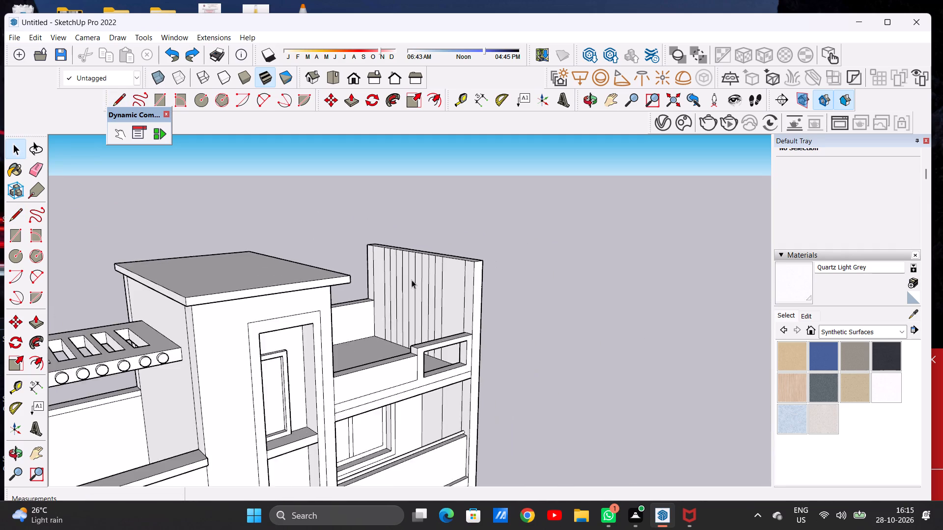
middle_click_drag(406, 280, 274, 246)
scroll(374, 308, "up", 5)
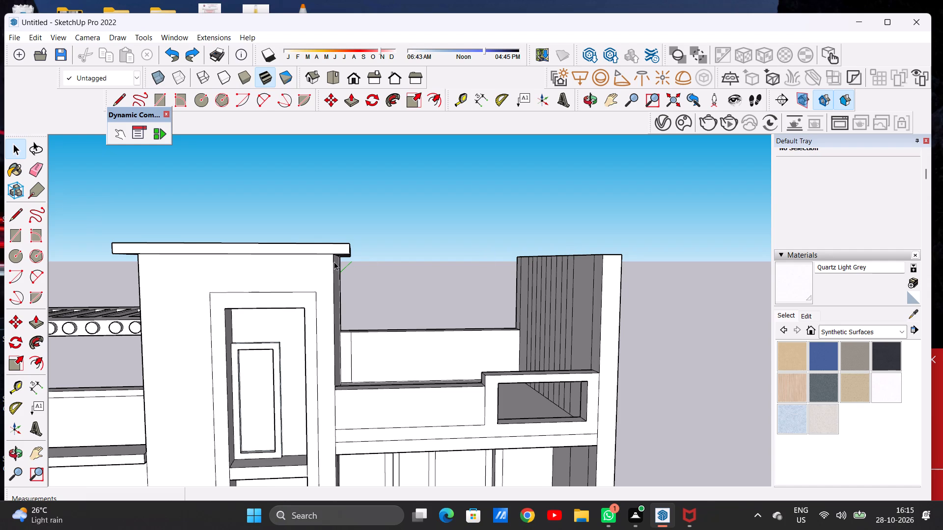
scroll(334, 262, "down", 7)
middle_click_drag(466, 256, 468, 310)
key("p")
scroll(484, 256, "up", 14)
left_click(486, 267)
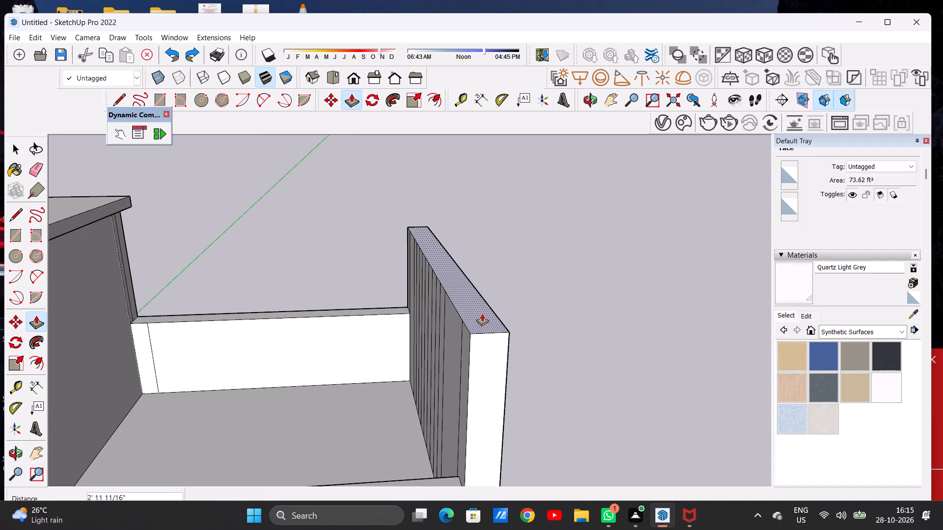
left_click(482, 314)
key("space")
Push the terrace side wall's top face down about another 2' 1 7/16".
scroll(498, 267, "down", 7)
middle_click_drag(484, 316, 486, 253)
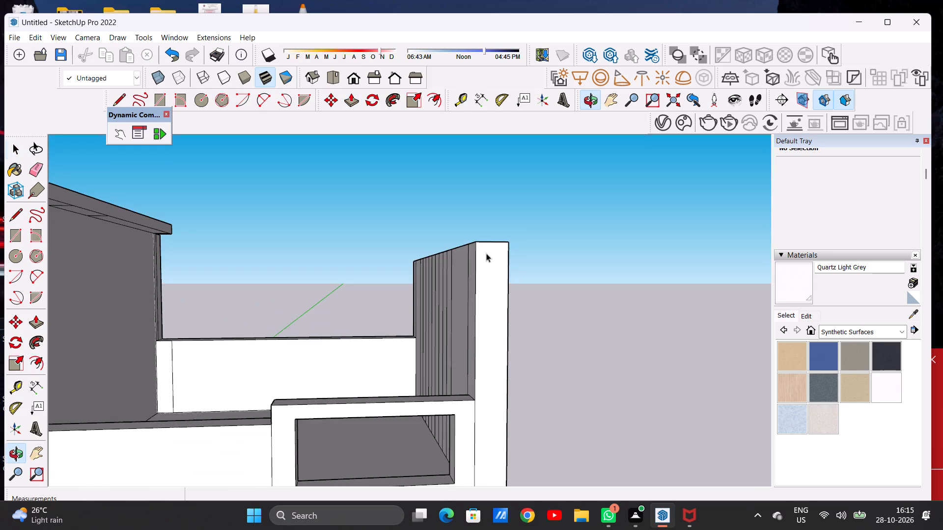
scroll(465, 275, "down", 1)
scroll(465, 275, "up", 1)
scroll(465, 275, "down", 6)
middle_click_drag(459, 291, 444, 298)
scroll(452, 291, "up", 5)
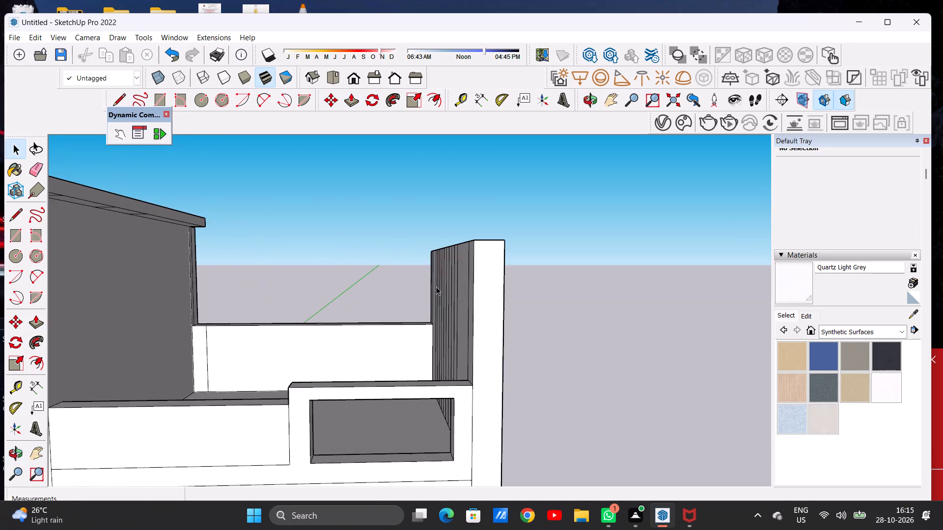
middle_click_drag(438, 287, 489, 316)
scroll(450, 274, "down", 8)
middle_click_drag(482, 301, 434, 291)
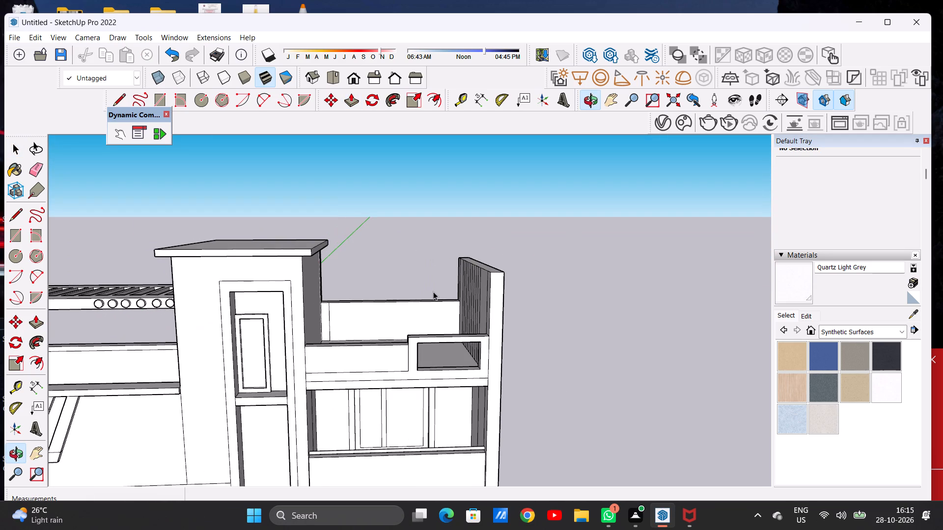
key("p")
scroll(499, 263, "up", 8)
scroll(496, 267, "down", 1)
scroll(496, 267, "up", 2)
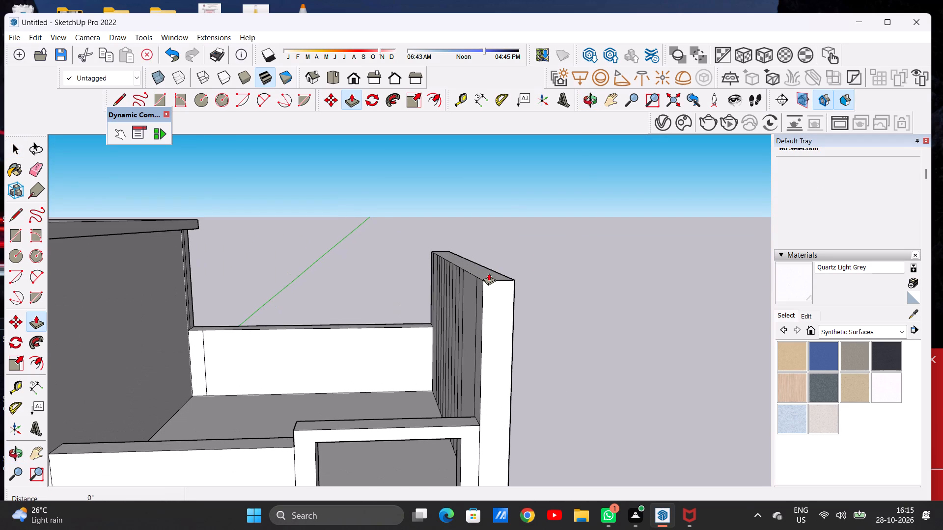
left_click(489, 273)
left_click(490, 299)
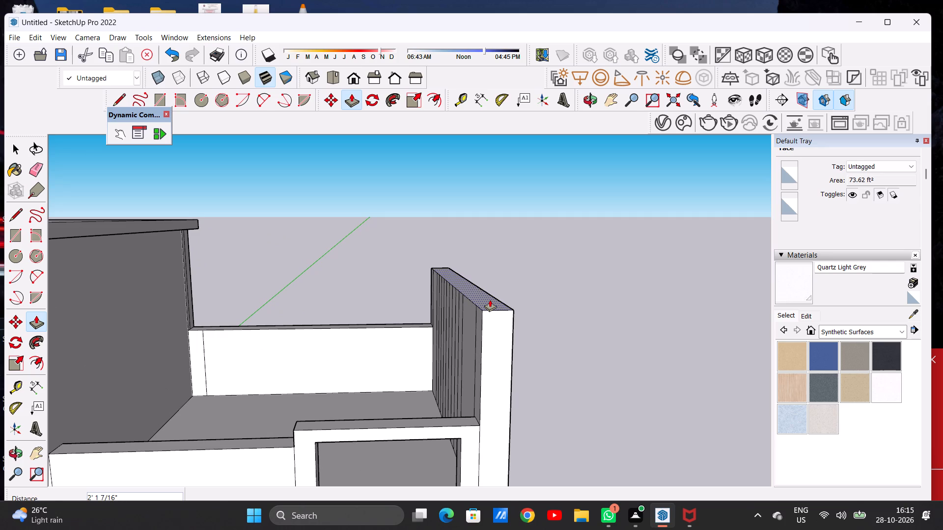
Draw a cross line about 2' 5/8" long near the top of the terrace side wall's frontmost narrow strip.
key("space")
scroll(521, 247, "down", 8)
middle_click_drag(497, 281, 493, 256)
scroll(477, 284, "up", 7)
middle_click_drag(485, 283, 489, 287)
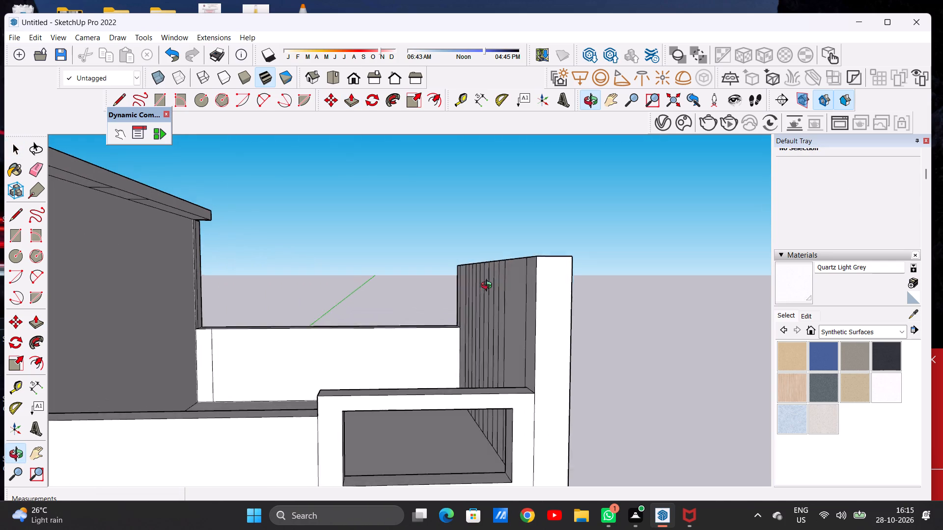
middle_click_drag(489, 287, 547, 310)
scroll(511, 294, "up", 3)
key("l")
scroll(519, 282, "up", 7)
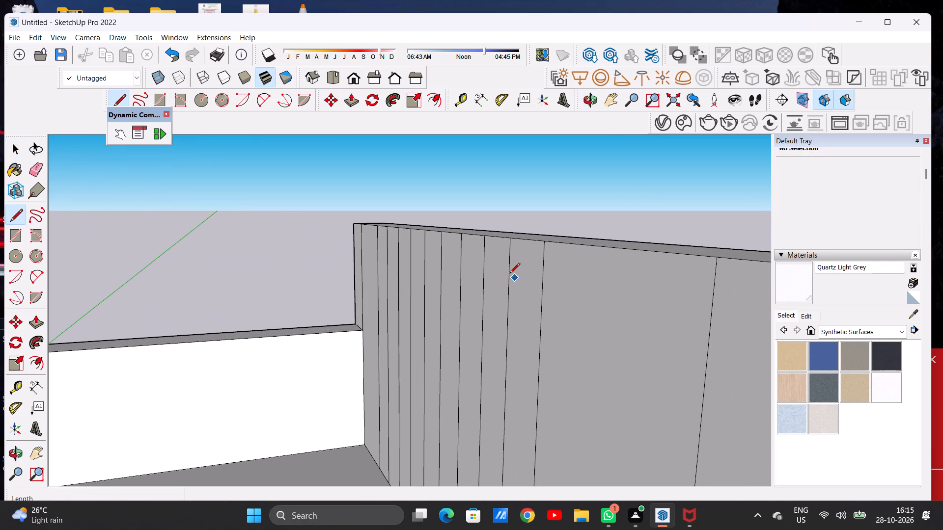
left_click(508, 271)
left_click(541, 277)
key("space")
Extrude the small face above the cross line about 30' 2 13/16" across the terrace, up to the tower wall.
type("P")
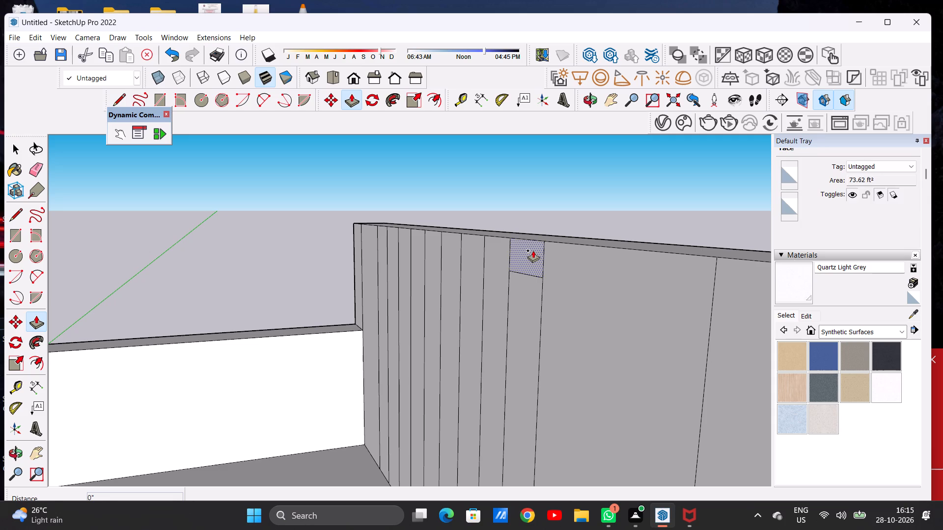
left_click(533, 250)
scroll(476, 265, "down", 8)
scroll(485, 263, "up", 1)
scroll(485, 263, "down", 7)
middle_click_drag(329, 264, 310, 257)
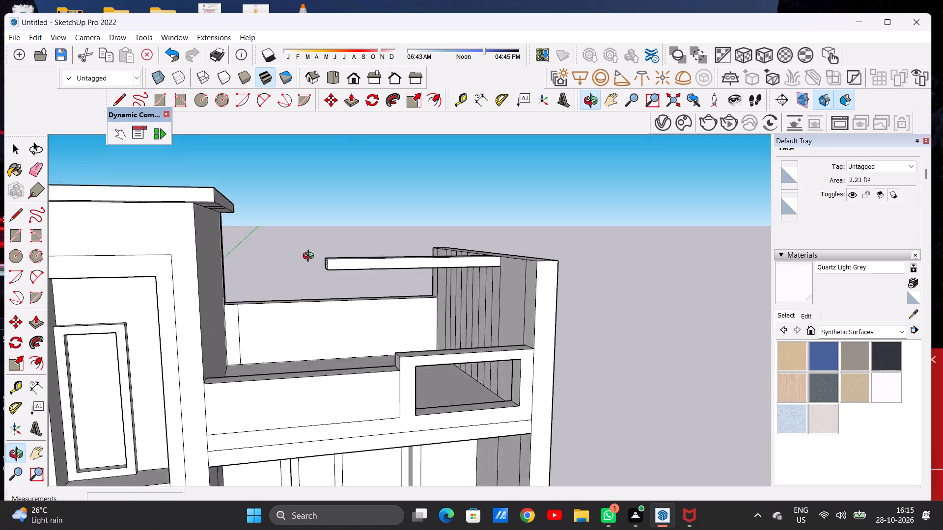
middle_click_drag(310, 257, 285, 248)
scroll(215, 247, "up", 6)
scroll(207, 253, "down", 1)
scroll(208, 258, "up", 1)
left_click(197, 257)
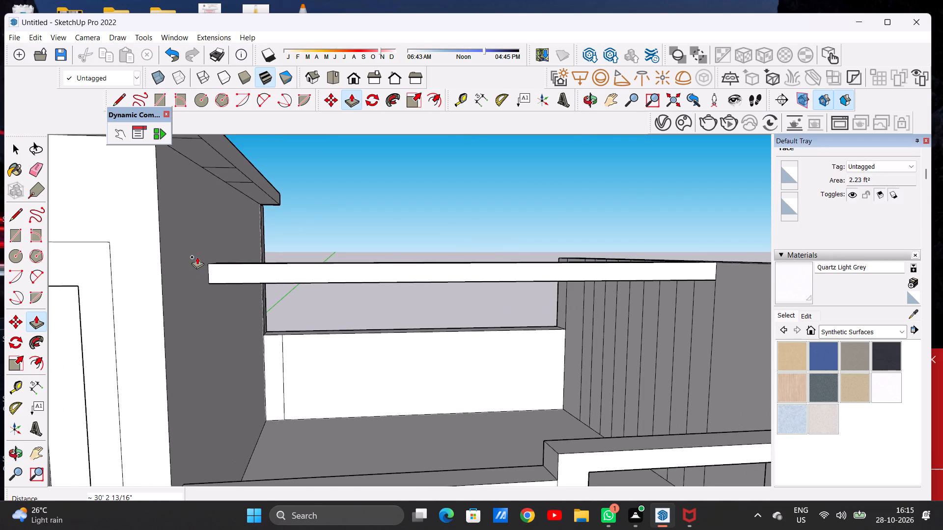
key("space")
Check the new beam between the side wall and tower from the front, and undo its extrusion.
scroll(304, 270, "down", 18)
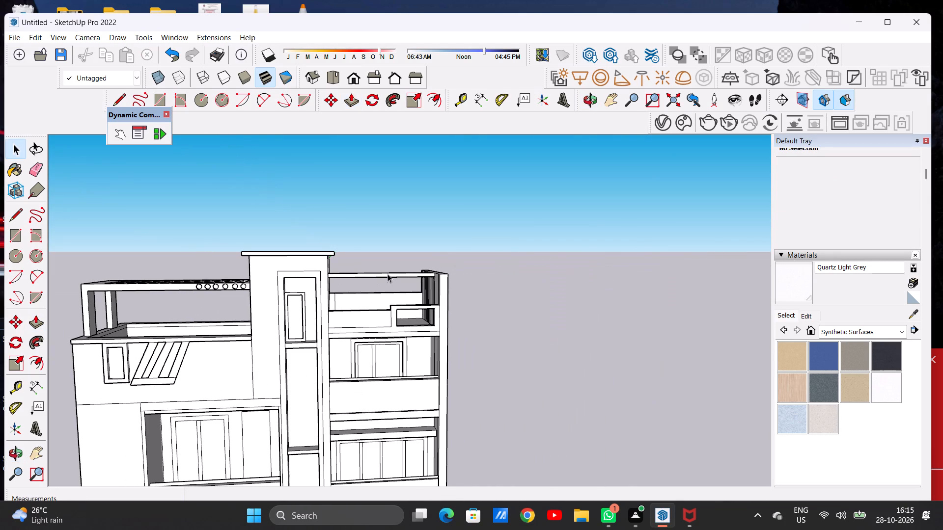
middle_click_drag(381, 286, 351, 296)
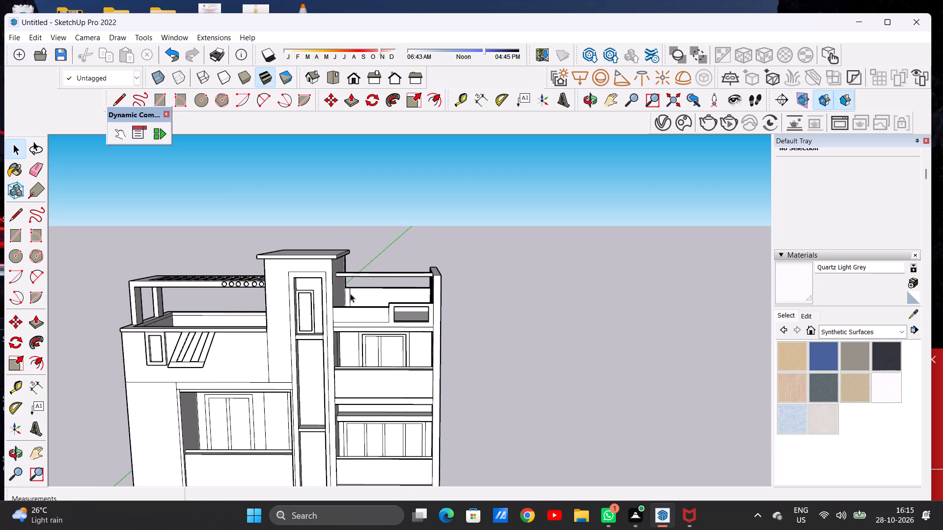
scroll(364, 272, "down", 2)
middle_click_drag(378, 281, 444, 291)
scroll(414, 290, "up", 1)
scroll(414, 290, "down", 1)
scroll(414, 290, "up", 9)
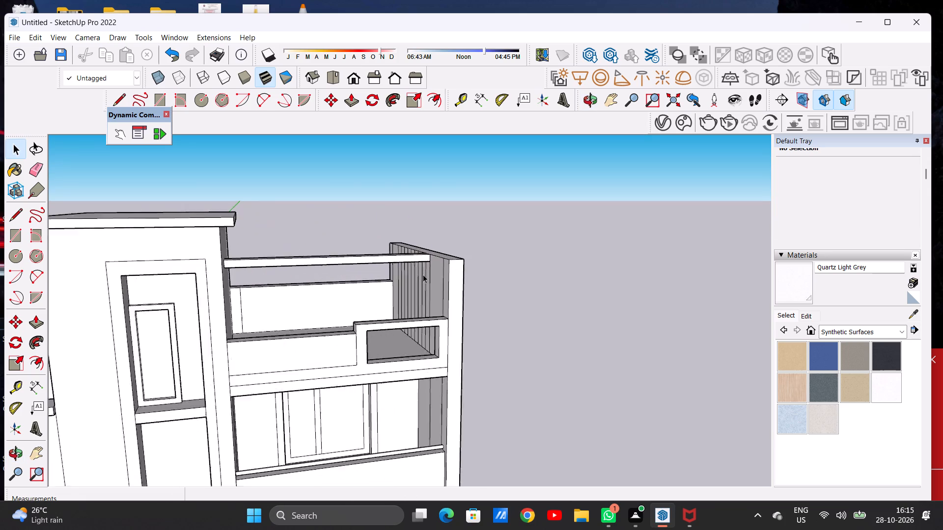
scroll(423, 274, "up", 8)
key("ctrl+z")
Draw cross lines about 2' 5/8" long near the top of the next two alternate strips toward the rear.
middle_click_drag(415, 244, 494, 250)
scroll(454, 248, "up", 5)
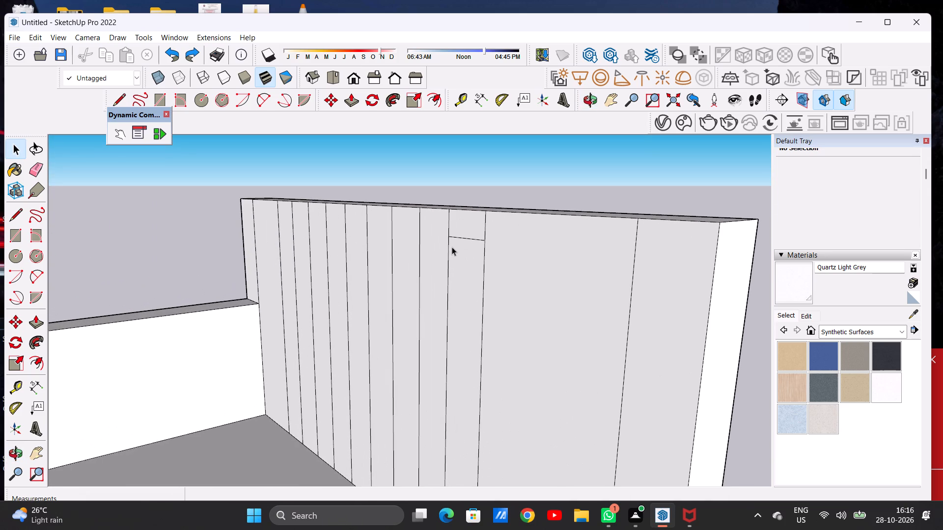
key("l")
scroll(424, 224, "up", 5)
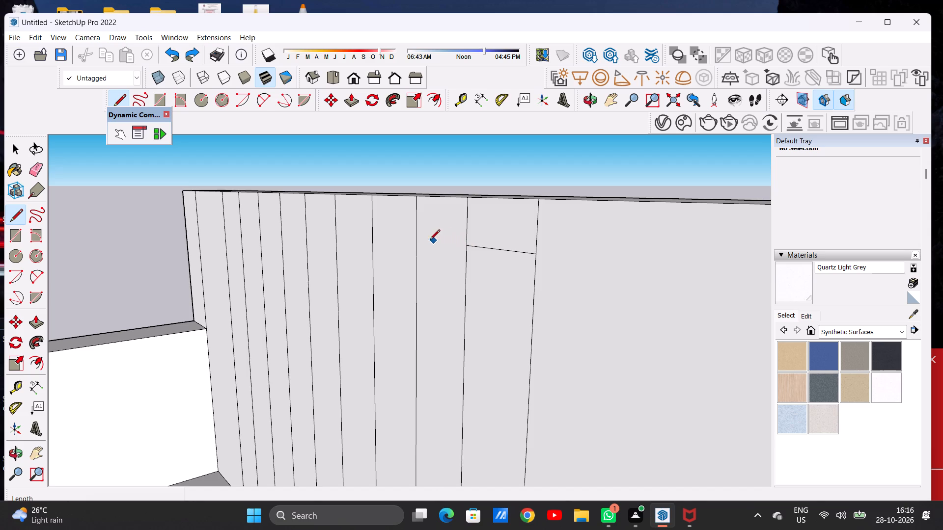
left_click(417, 236)
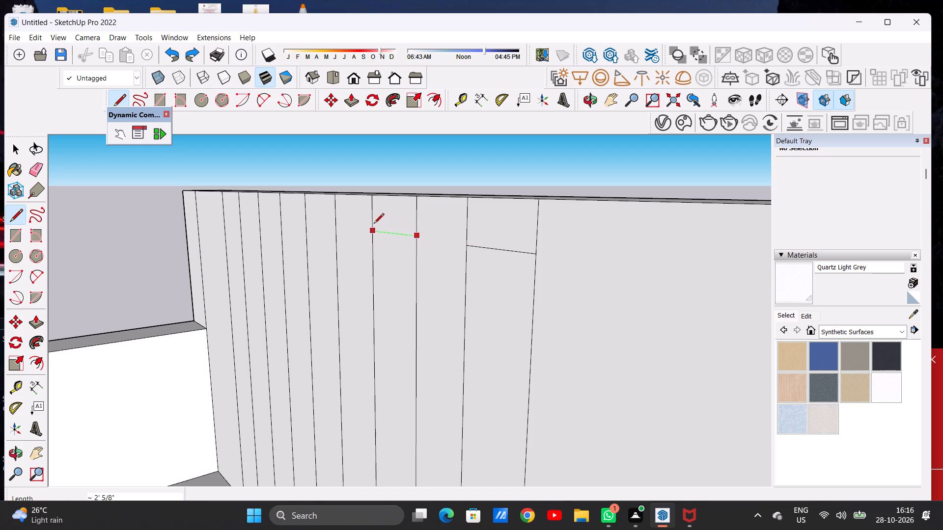
left_click(374, 224)
scroll(434, 233, "down", 6)
scroll(374, 233, "up", 6)
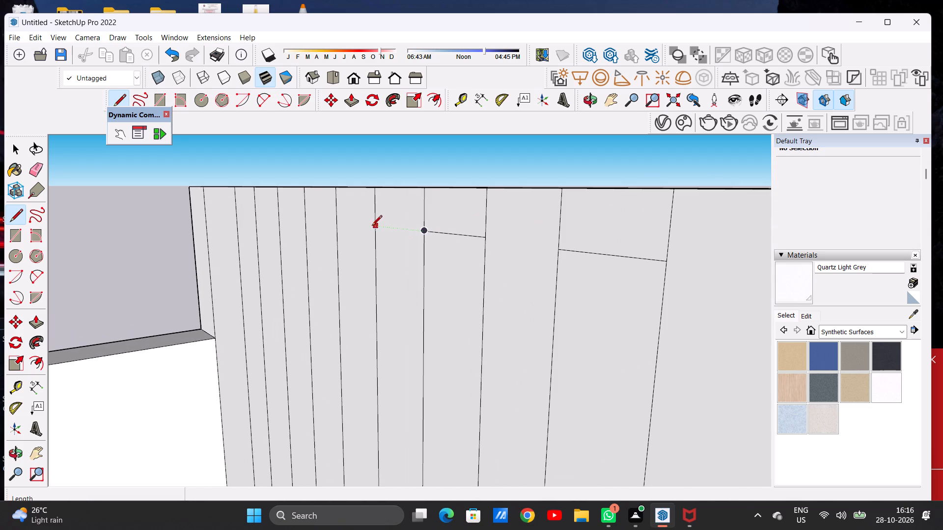
left_click(372, 226)
left_click(374, 228)
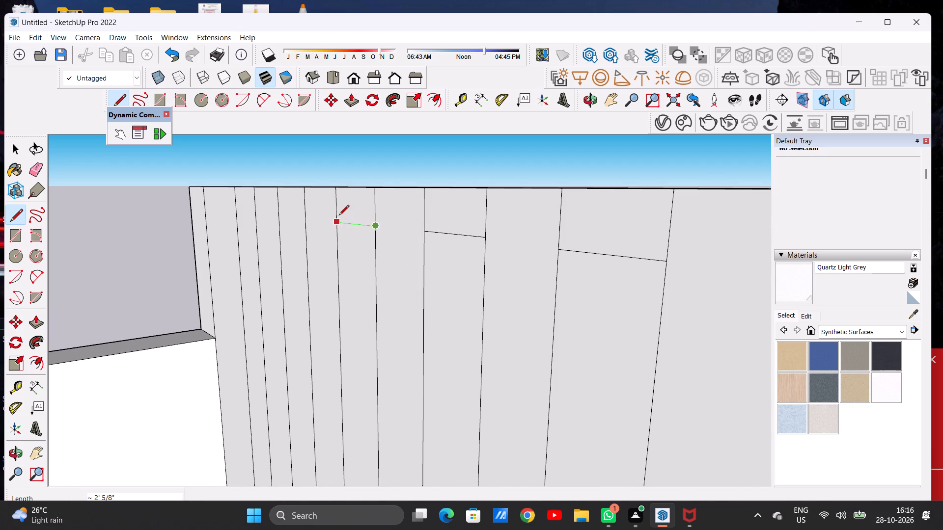
left_click(339, 216)
Draw matching cross lines near the top of the two remaining alternate strips toward the rear parapet.
scroll(391, 239, "down", 7)
middle_click_drag(343, 237, 391, 244)
scroll(361, 222, "up", 6)
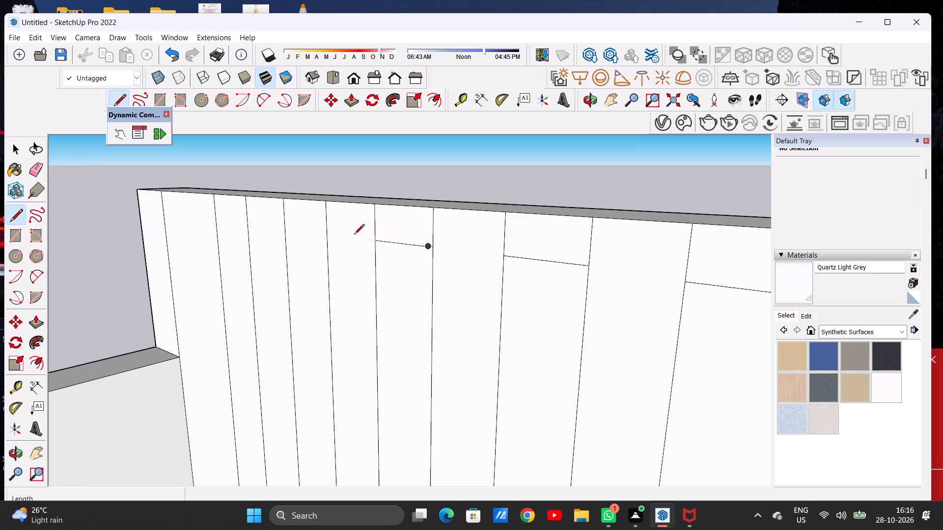
left_click(327, 237)
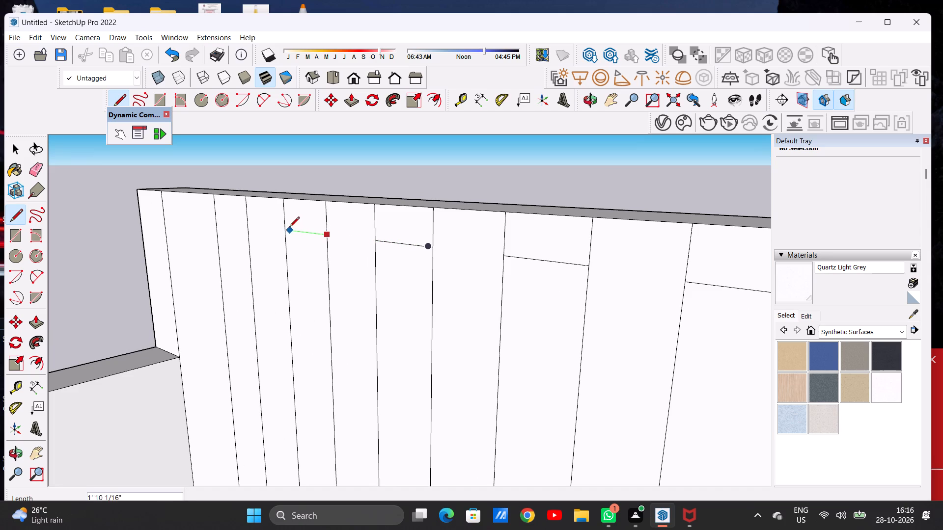
left_click(284, 226)
scroll(346, 230, "down", 8)
scroll(300, 230, "up", 11)
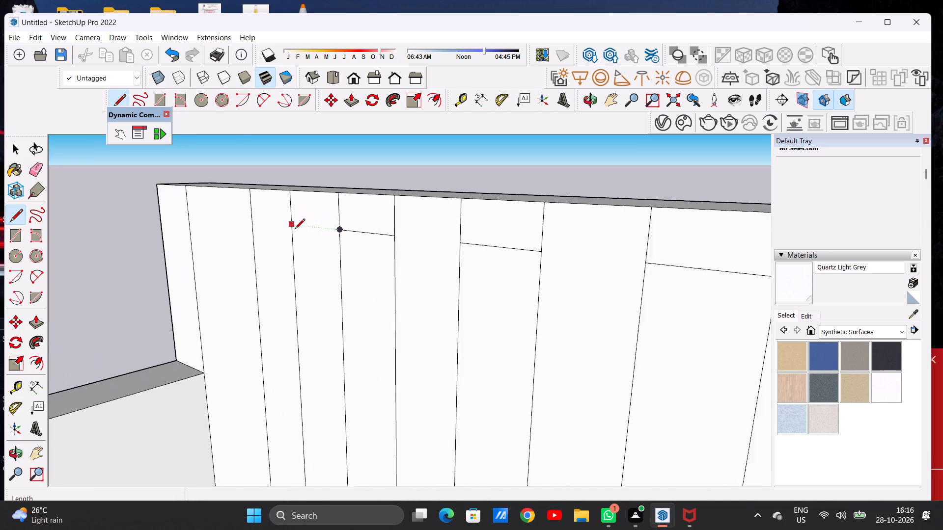
left_click(290, 223)
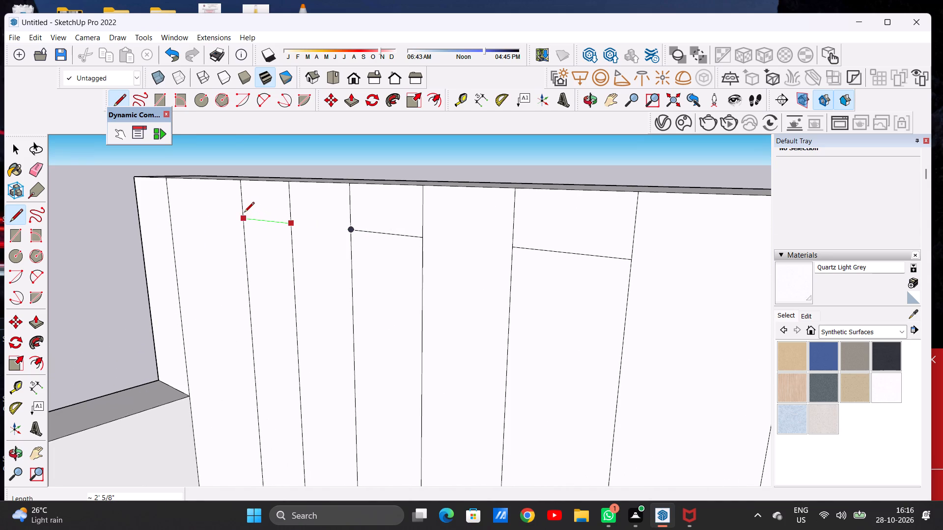
left_click(244, 213)
key("space")
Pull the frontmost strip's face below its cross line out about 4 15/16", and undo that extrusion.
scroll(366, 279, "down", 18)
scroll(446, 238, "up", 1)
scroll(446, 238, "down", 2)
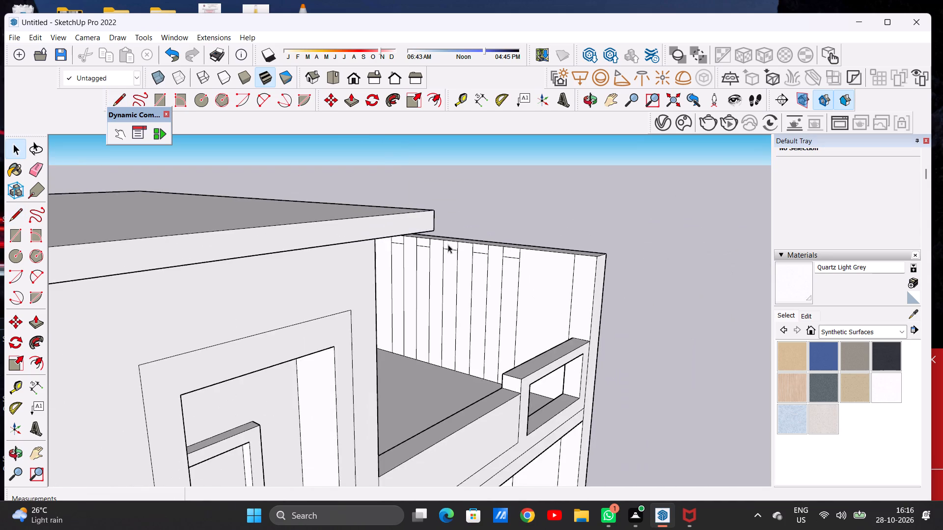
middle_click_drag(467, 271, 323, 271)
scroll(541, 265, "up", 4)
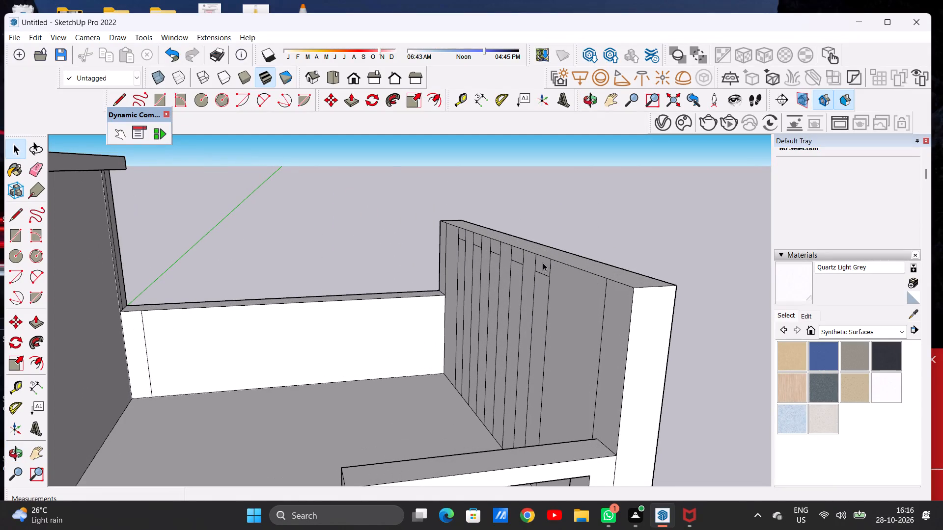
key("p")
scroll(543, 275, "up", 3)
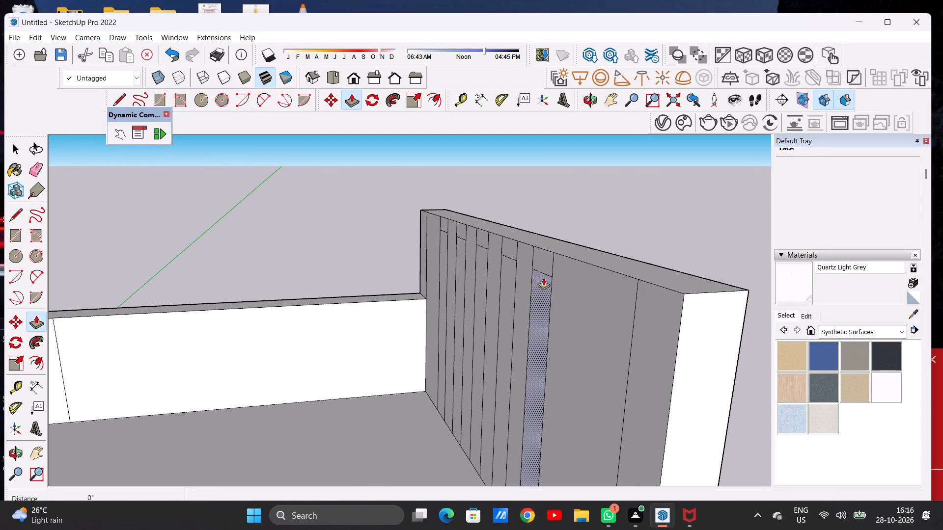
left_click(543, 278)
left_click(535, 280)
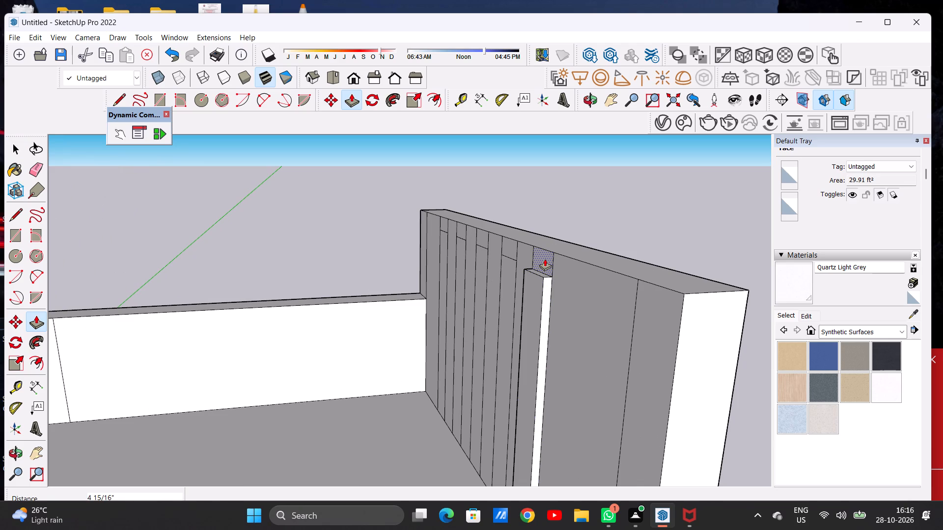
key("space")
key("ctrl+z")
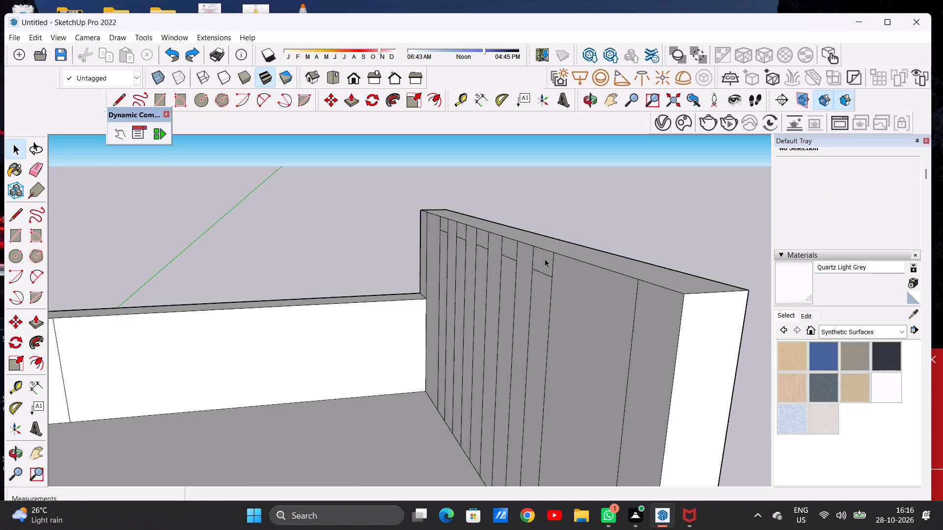
Pull the frontmost strip's face below its cross line out about 7 3/16" from the side wall.
key("p")
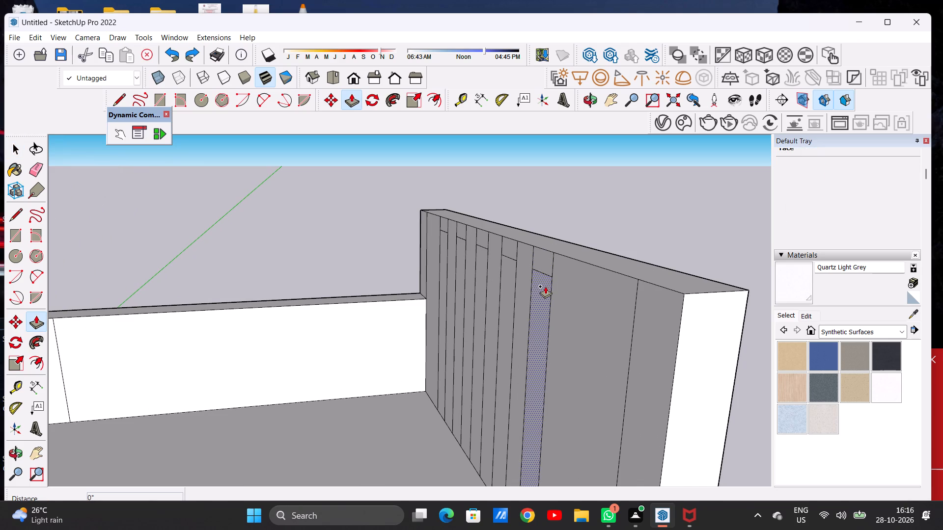
left_click(545, 286)
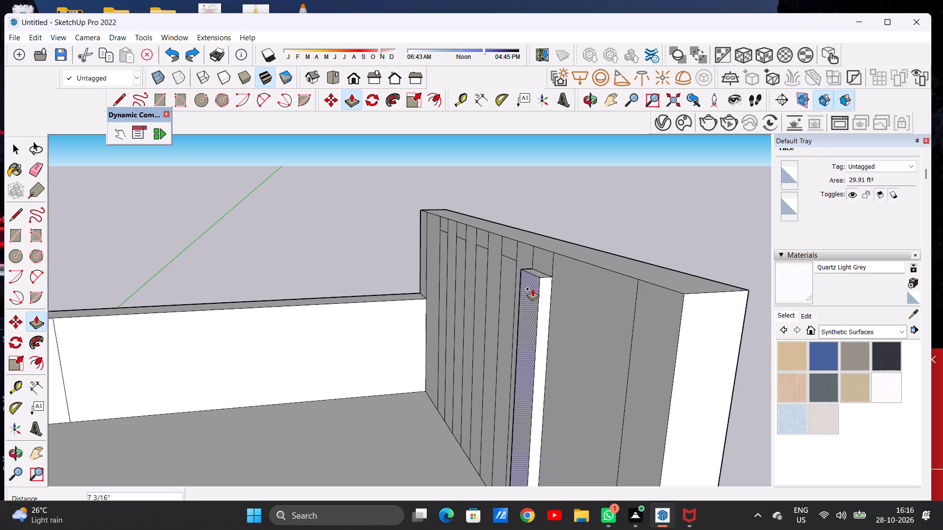
left_click(532, 289)
Extrude the small face above the frontmost strip about 30' 2 13/16" to the tower wall as a beam.
left_click(548, 263)
scroll(514, 258, "down", 13)
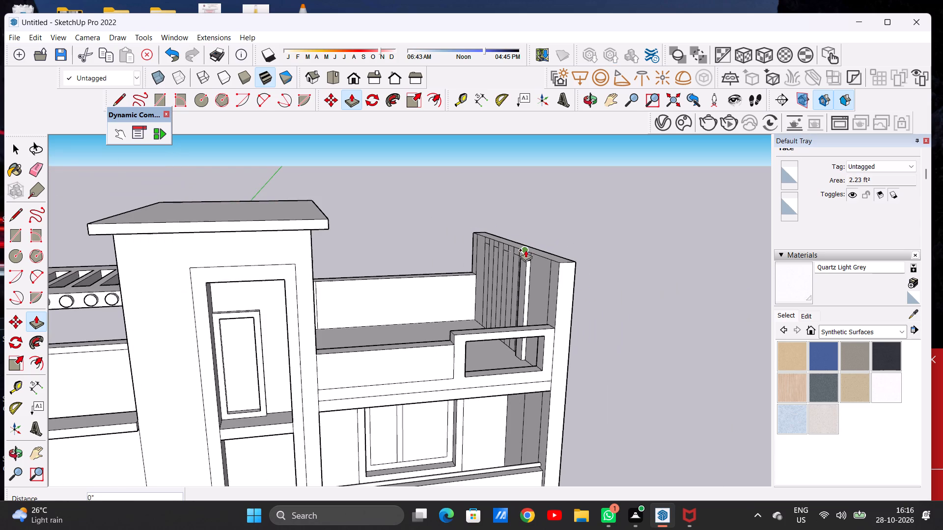
middle_click_drag(395, 273, 268, 245)
scroll(315, 243, "up", 12)
scroll(333, 262, "down", 1)
scroll(331, 262, "up", 1)
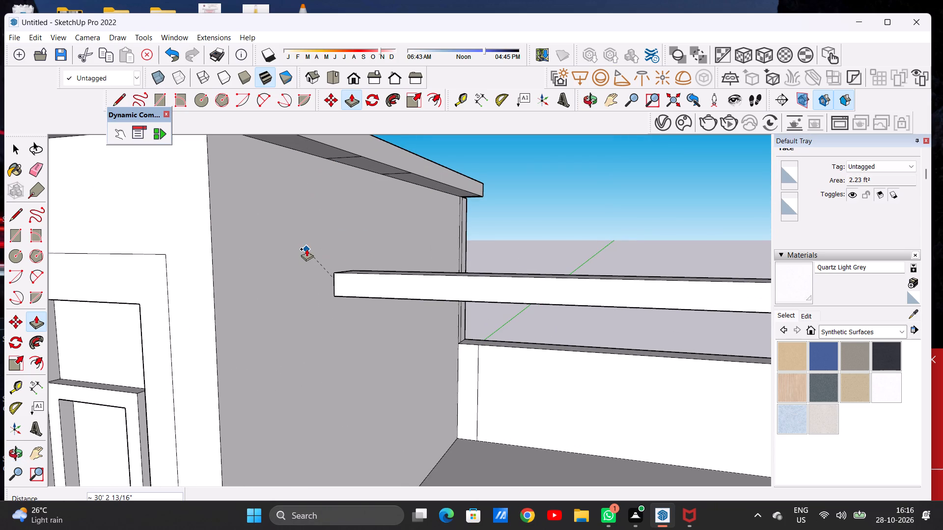
left_click(306, 249)
scroll(376, 257, "down", 6)
scroll(376, 257, "up", 1)
scroll(376, 257, "down", 11)
middle_click_drag(395, 264, 517, 287)
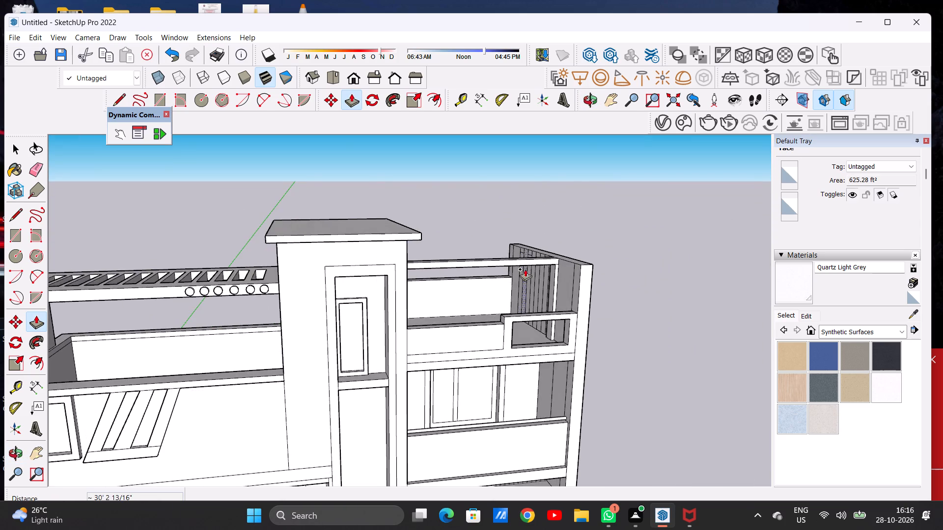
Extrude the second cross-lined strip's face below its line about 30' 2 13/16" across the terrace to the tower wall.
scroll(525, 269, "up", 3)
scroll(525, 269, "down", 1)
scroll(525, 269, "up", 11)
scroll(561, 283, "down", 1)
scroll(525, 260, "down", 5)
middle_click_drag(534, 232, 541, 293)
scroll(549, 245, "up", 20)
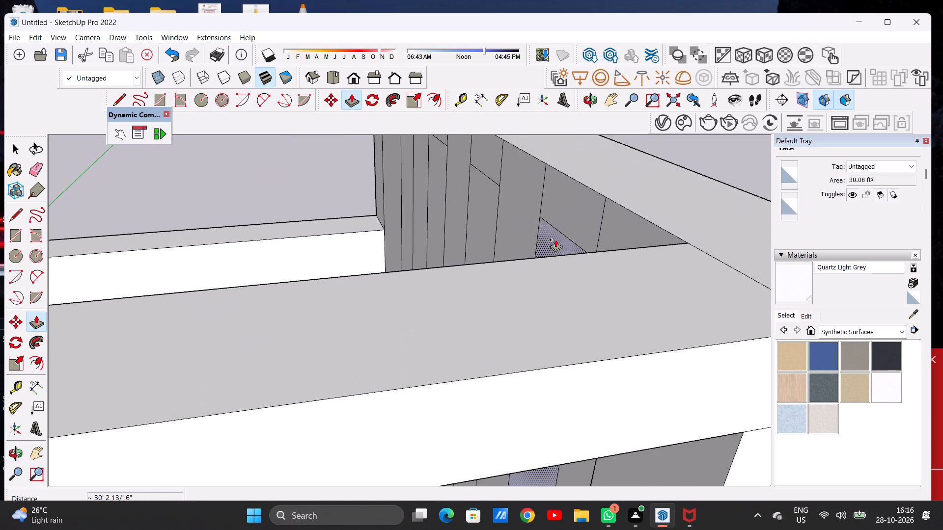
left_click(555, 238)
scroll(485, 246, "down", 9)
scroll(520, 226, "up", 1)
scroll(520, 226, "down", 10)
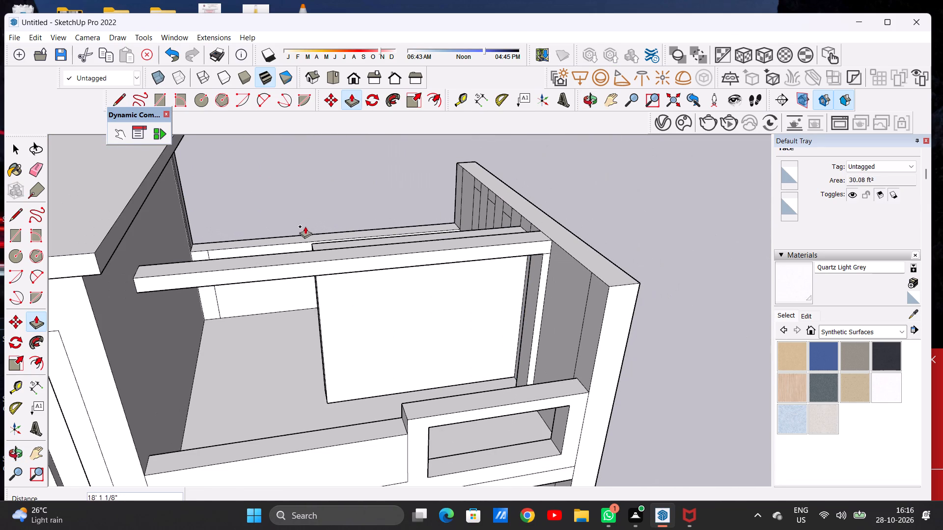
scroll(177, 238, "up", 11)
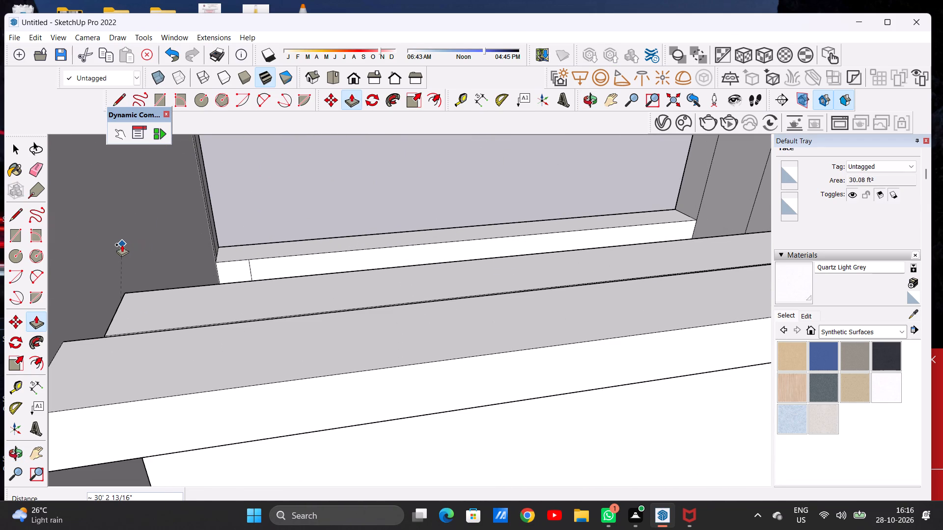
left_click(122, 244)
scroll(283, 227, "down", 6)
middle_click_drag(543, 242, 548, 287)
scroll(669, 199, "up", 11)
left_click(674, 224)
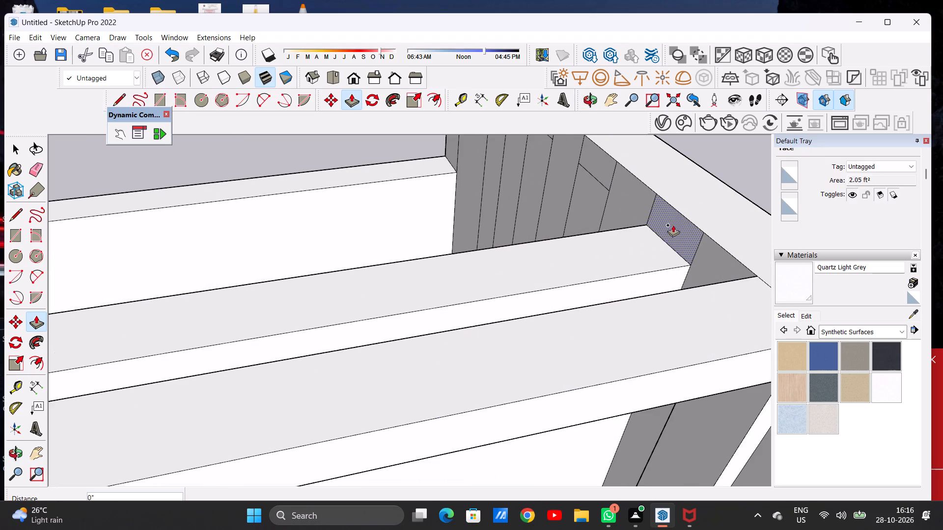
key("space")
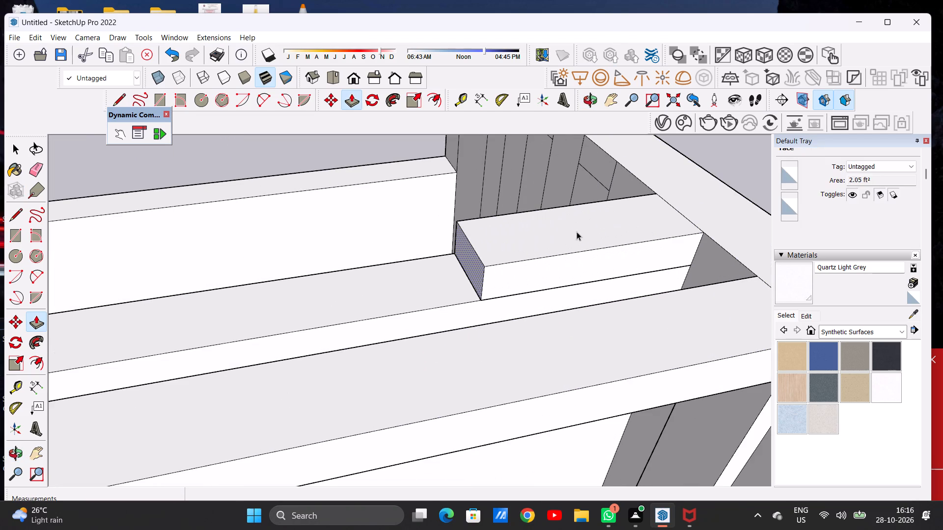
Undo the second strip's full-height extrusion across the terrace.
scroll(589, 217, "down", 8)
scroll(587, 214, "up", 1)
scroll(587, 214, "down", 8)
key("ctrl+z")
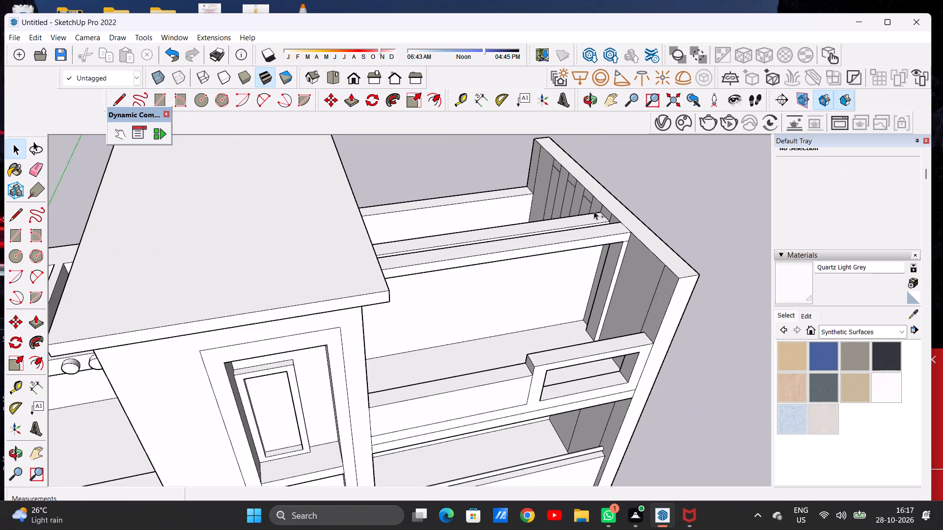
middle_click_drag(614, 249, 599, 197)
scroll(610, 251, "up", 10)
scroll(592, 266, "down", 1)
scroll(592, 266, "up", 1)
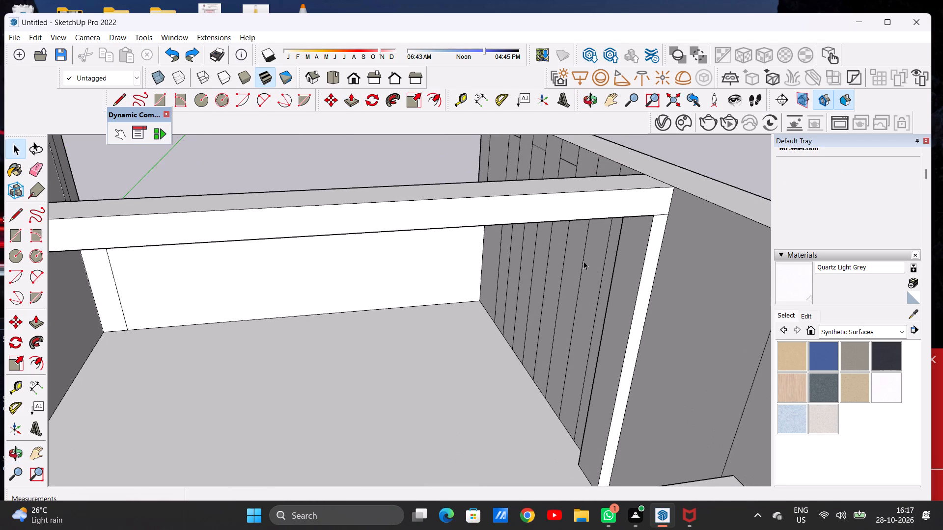
Pull the second cross-lined strip's face below its line out about 7 1/2" from the terrace side wall.
middle_click_drag(577, 256, 635, 306)
scroll(610, 194, "up", 4)
middle_click_drag(623, 288, 583, 210)
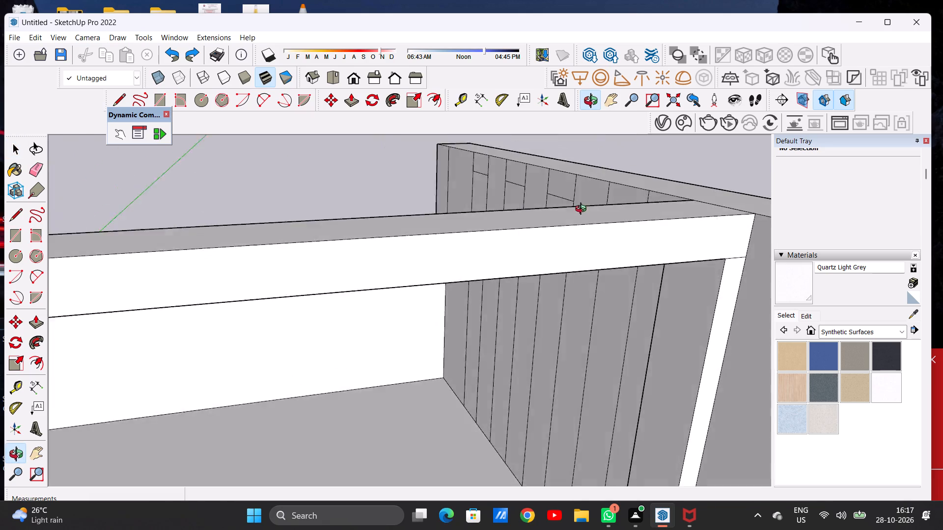
middle_click_drag(583, 210, 574, 199)
scroll(579, 187, "down", 12)
middle_click_drag(604, 264, 593, 238)
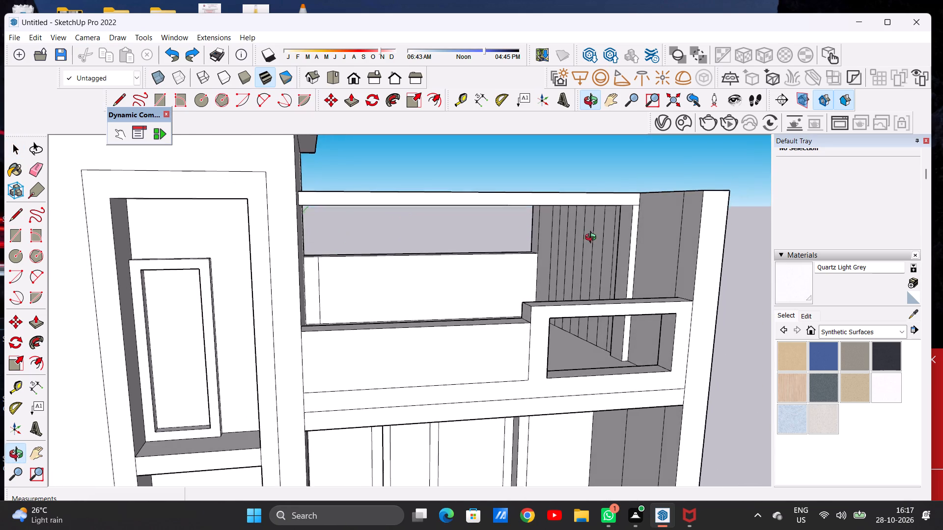
middle_click_drag(593, 238, 593, 238)
middle_click_drag(644, 232, 380, 242)
middle_click_drag(564, 233, 326, 242)
middle_click_drag(529, 224, 359, 230)
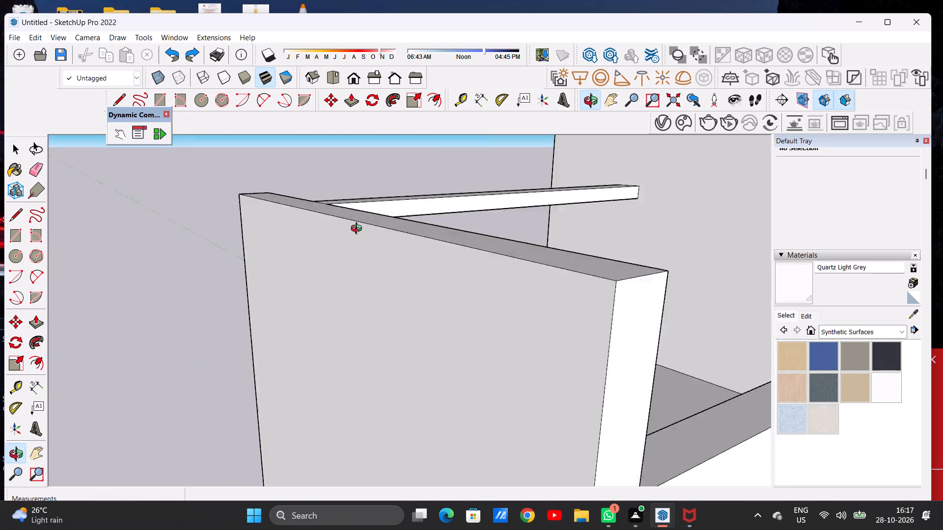
middle_click_drag(359, 230, 206, 230)
middle_click_drag(331, 229, 288, 229)
scroll(367, 231, "up", 3)
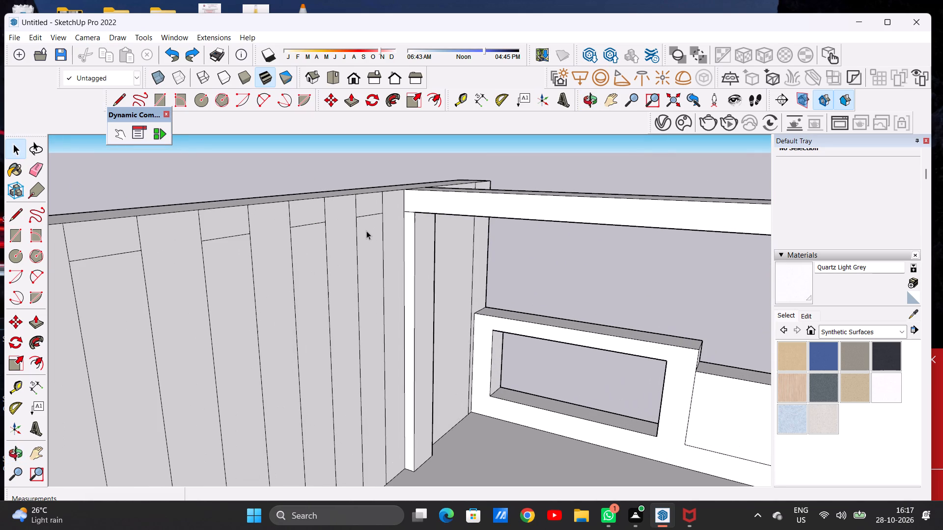
key("p")
scroll(364, 232, "up", 1)
scroll(364, 232, "down", 1)
scroll(364, 232, "up", 2)
left_click(363, 232)
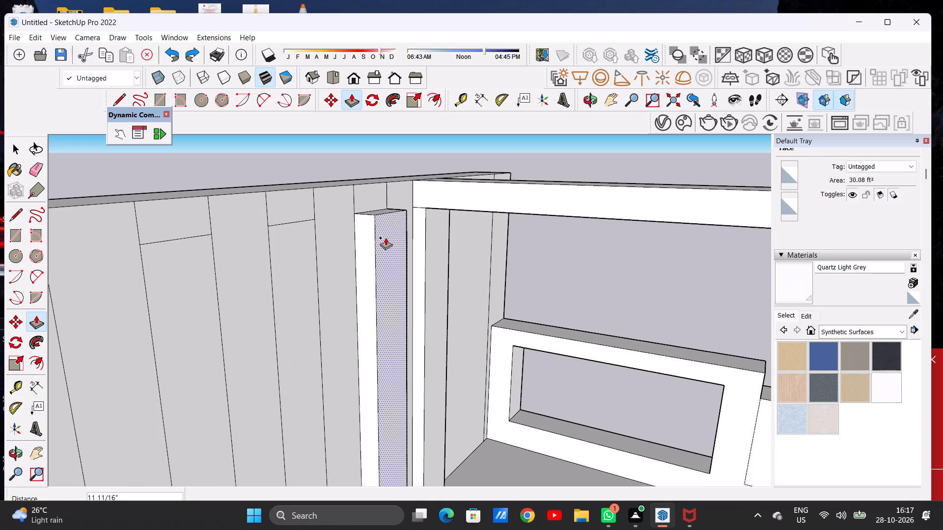
left_click(426, 207)
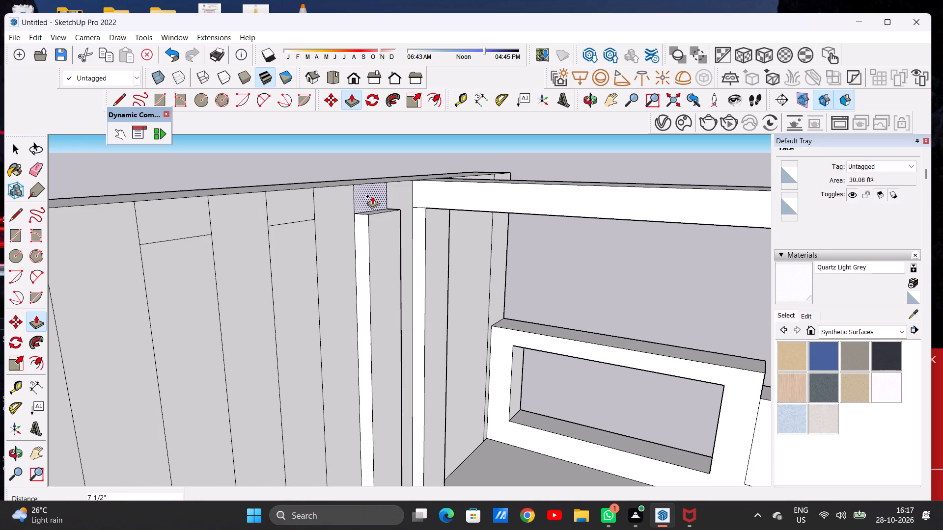
Extrude the small face above the second strip about 30' 2 13/16" to the tower wall as a beam.
left_click(372, 196)
scroll(432, 213, "down", 2)
scroll(430, 214, "up", 1)
scroll(430, 214, "down", 13)
middle_click_drag(468, 221, 486, 222)
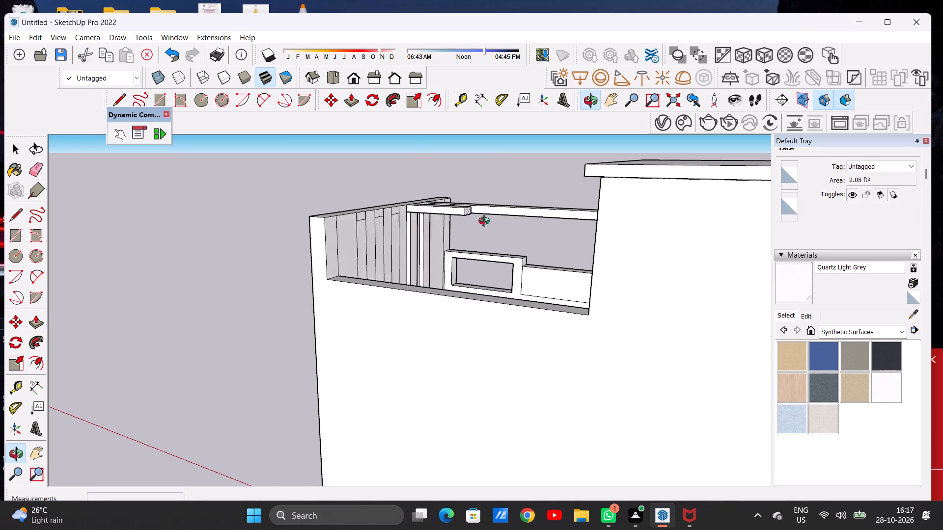
middle_click_drag(486, 222, 599, 203)
scroll(599, 203, "up", 14)
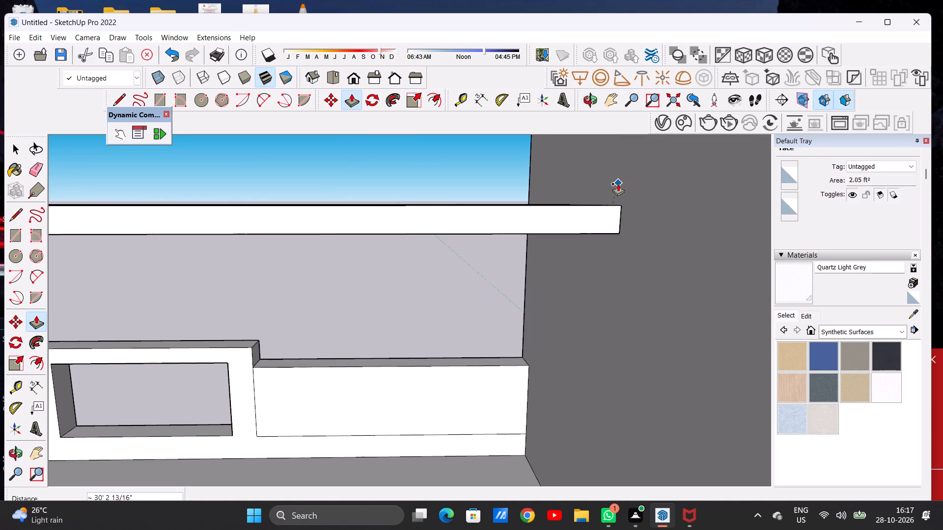
left_click(618, 184)
Pull the third cross-lined strip's face below its line out about 7 1/2", flush with the neighbouring fin.
scroll(522, 217, "down", 12)
middle_click_drag(380, 228, 296, 262)
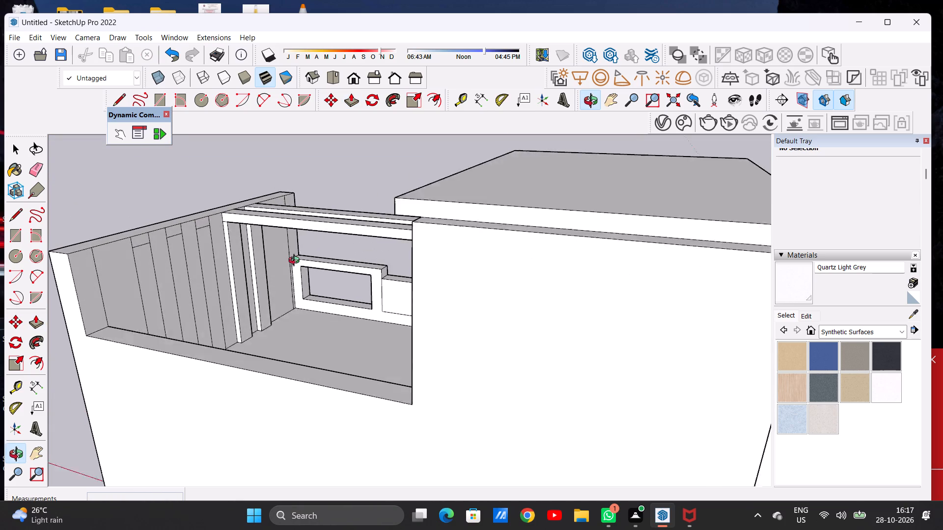
middle_click_drag(296, 262, 297, 262)
scroll(210, 245, "up", 11)
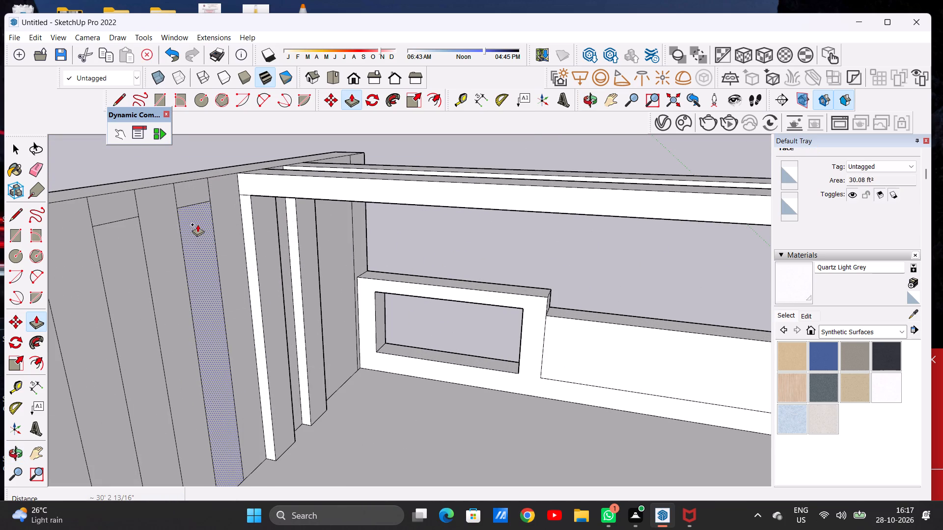
left_click(198, 225)
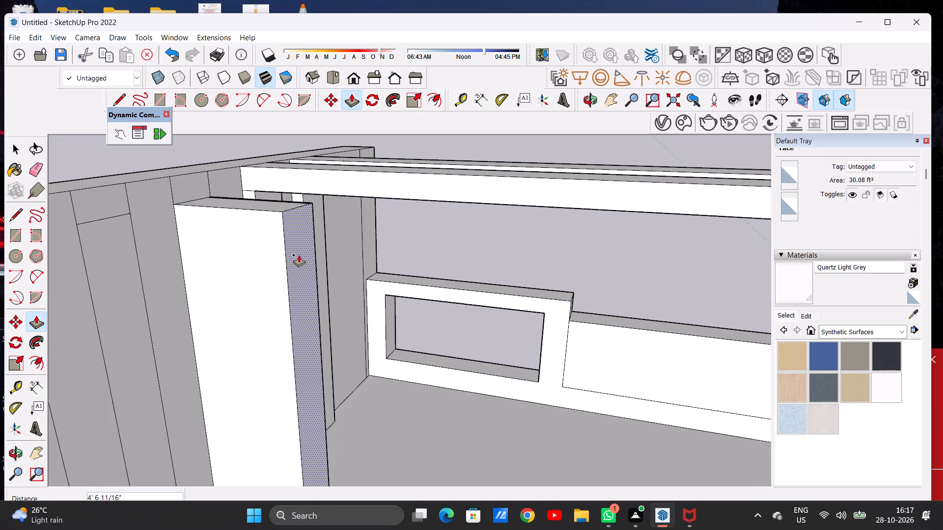
key("space")
key("p")
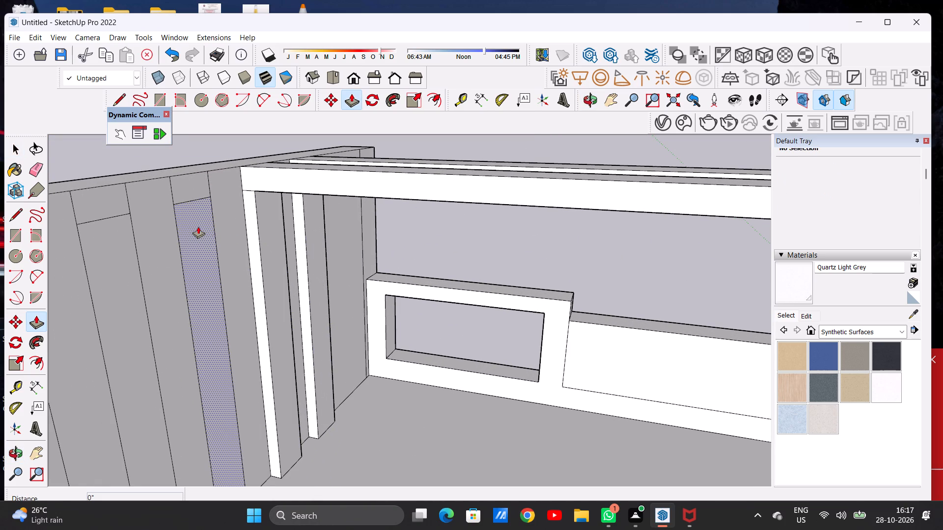
left_click(197, 224)
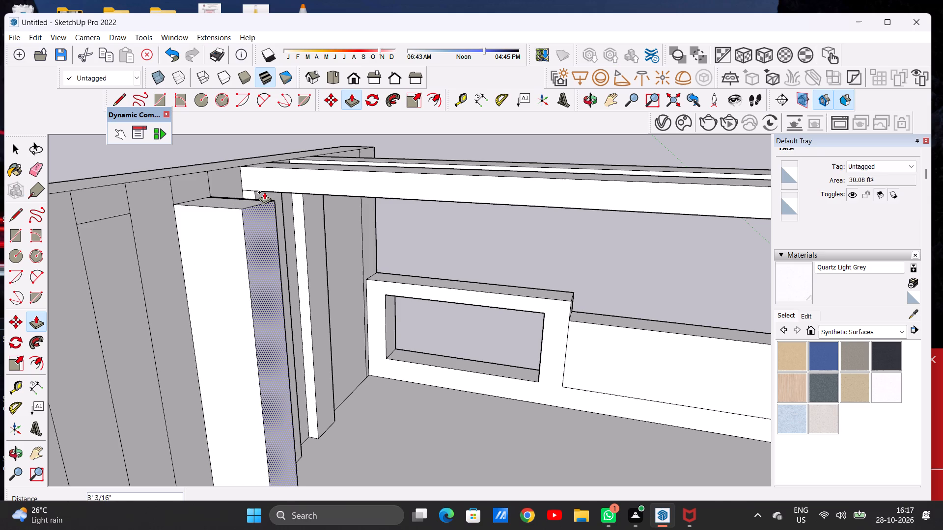
left_click(253, 190)
Extrude the small face above the third strip about 30' 2 13/16" to the tower wall as a beam.
left_click(194, 188)
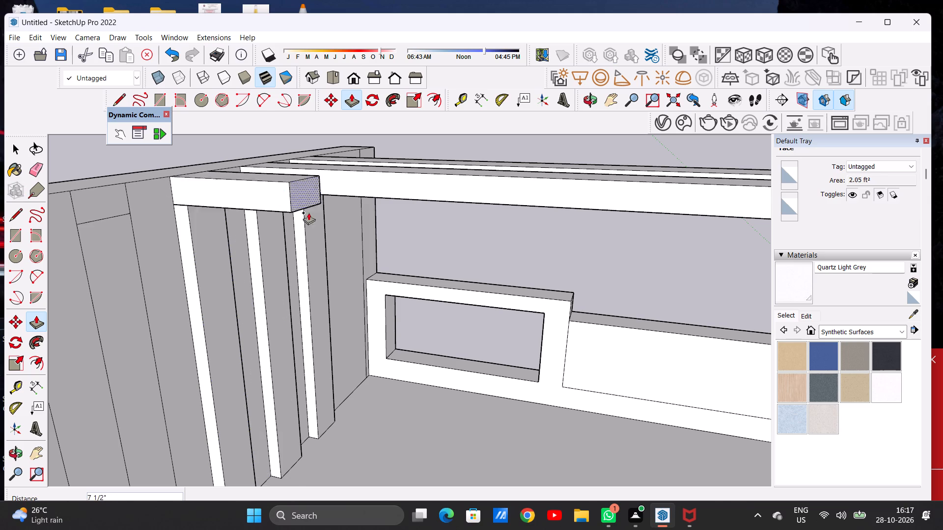
scroll(318, 234, "down", 11)
middle_click_drag(361, 240, 485, 222)
scroll(507, 222, "up", 7)
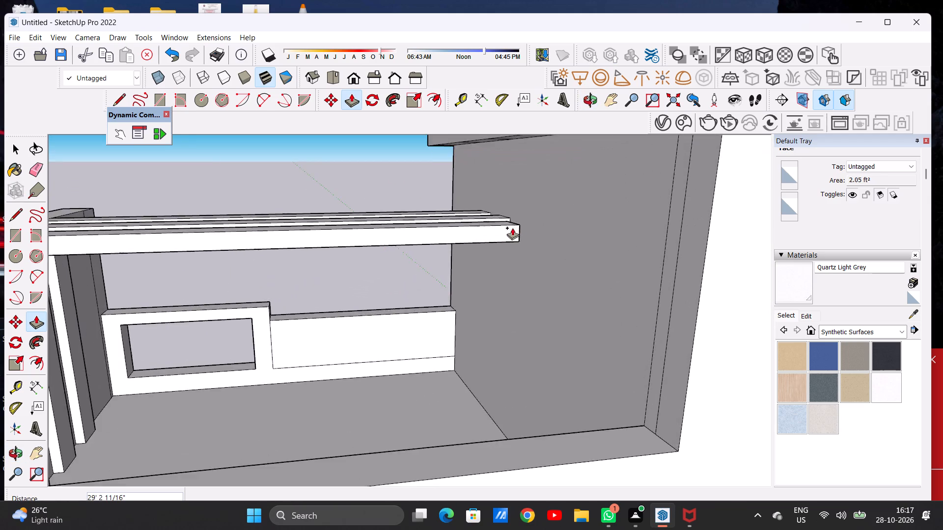
scroll(512, 228, "up", 8)
left_click(546, 199)
Pull the fourth cross-lined strip's face below its line out about 7 1/2" to match the other fins.
scroll(435, 218, "down", 3)
scroll(435, 218, "up", 1)
scroll(434, 218, "down", 13)
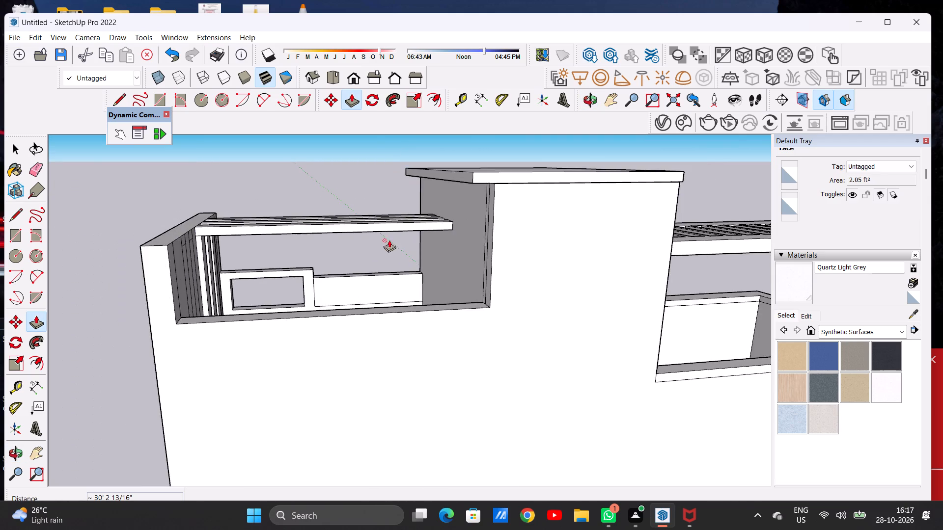
middle_click_drag(375, 245, 259, 263)
scroll(179, 233, "up", 14)
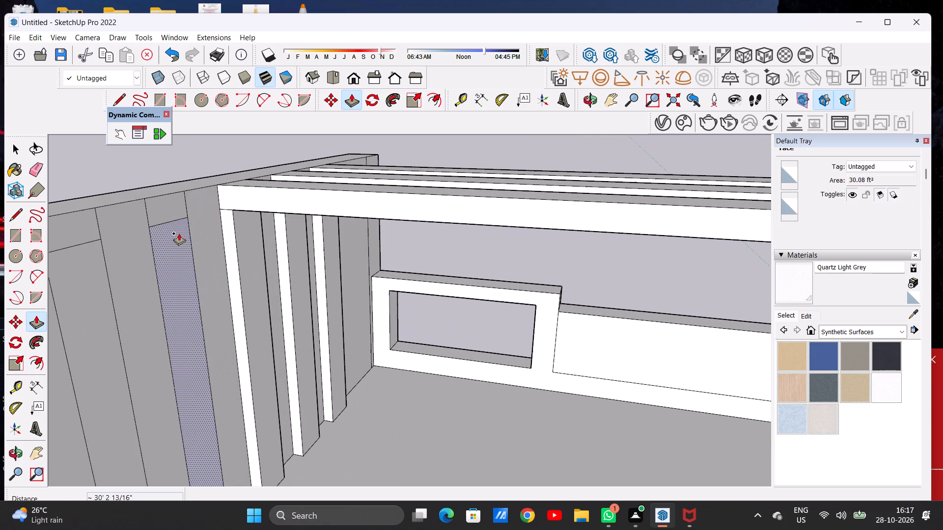
left_click(179, 233)
left_click(231, 207)
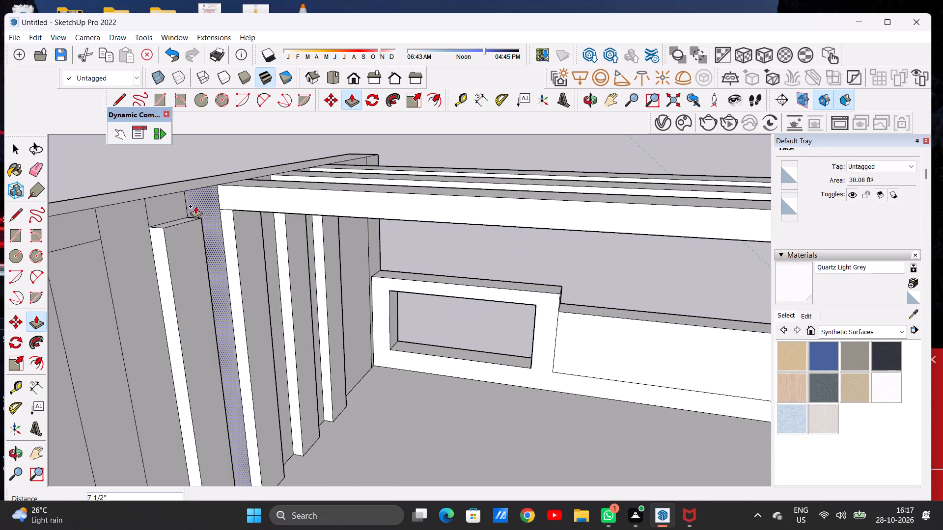
Extrude the small face above the fourth strip about 30' 2 13/16" to the tower wall as a beam.
left_click(169, 208)
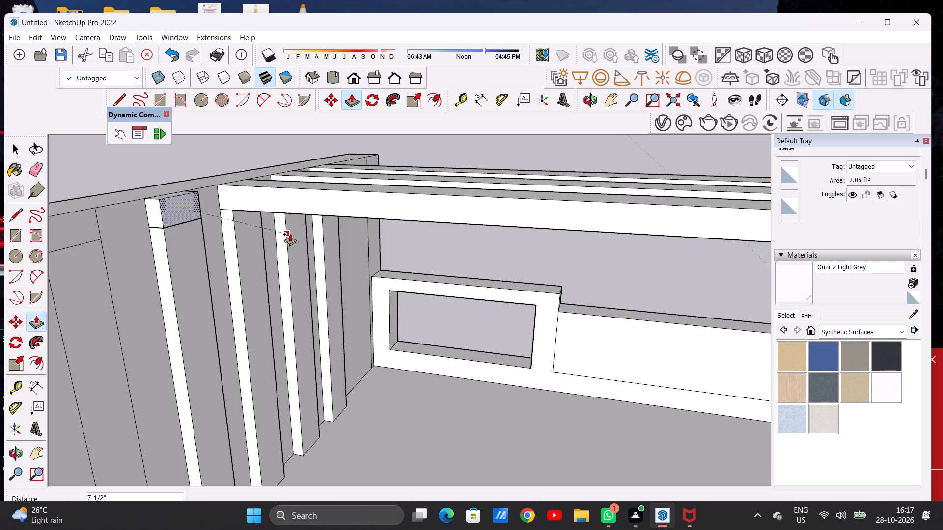
scroll(350, 239, "down", 6)
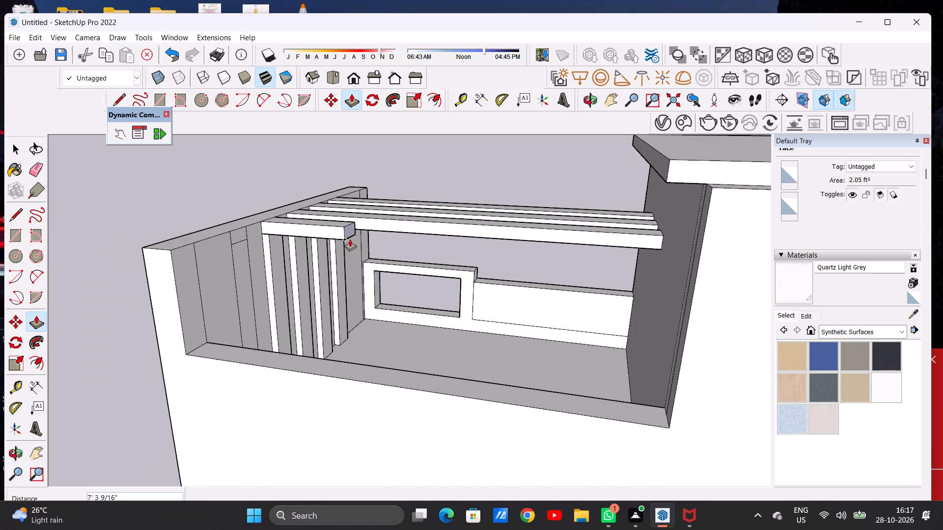
scroll(350, 239, "down", 9)
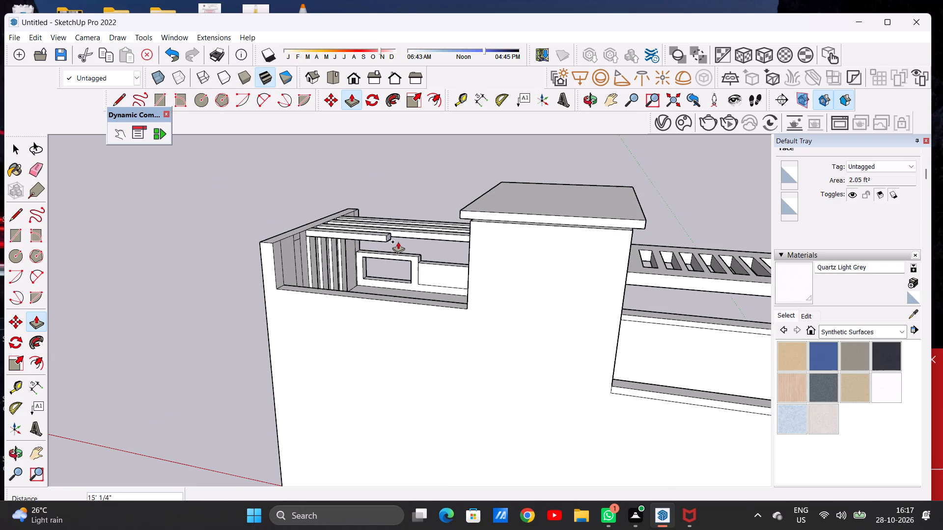
middle_click_drag(412, 241, 470, 235)
scroll(489, 243, "up", 7)
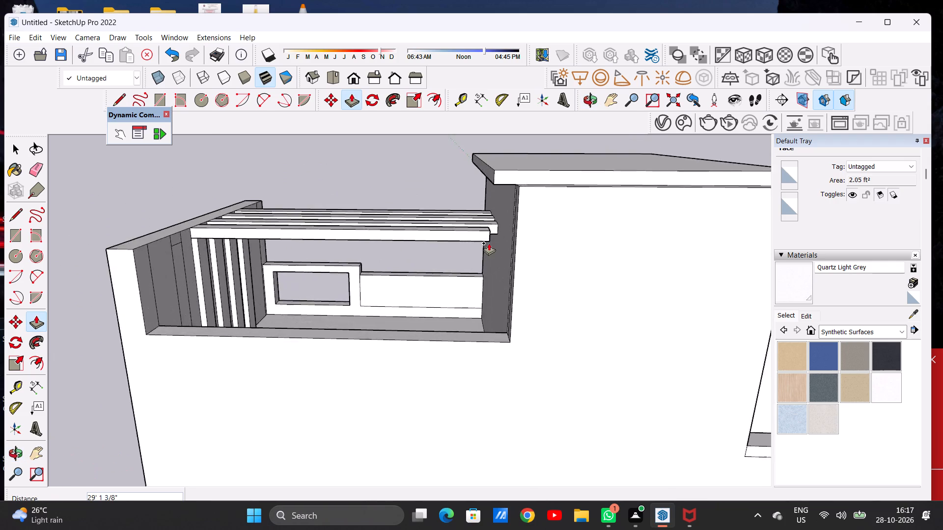
scroll(489, 243, "up", 15)
left_click(520, 205)
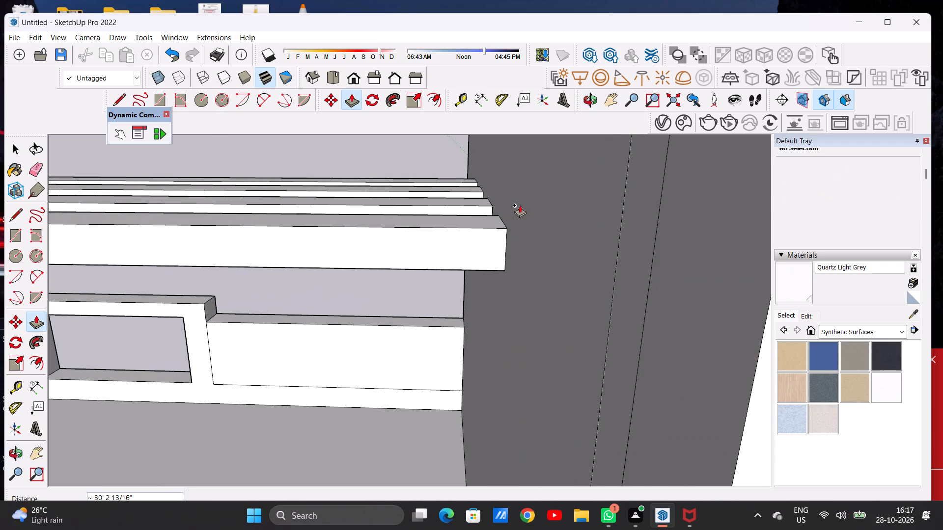
Pull the last cross-lined strip's face below its line out about 7 1/2" to match the other fins.
scroll(376, 219, "down", 15)
middle_click_drag(234, 240, 216, 247)
scroll(301, 234, "down", 12)
scroll(212, 231, "up", 17)
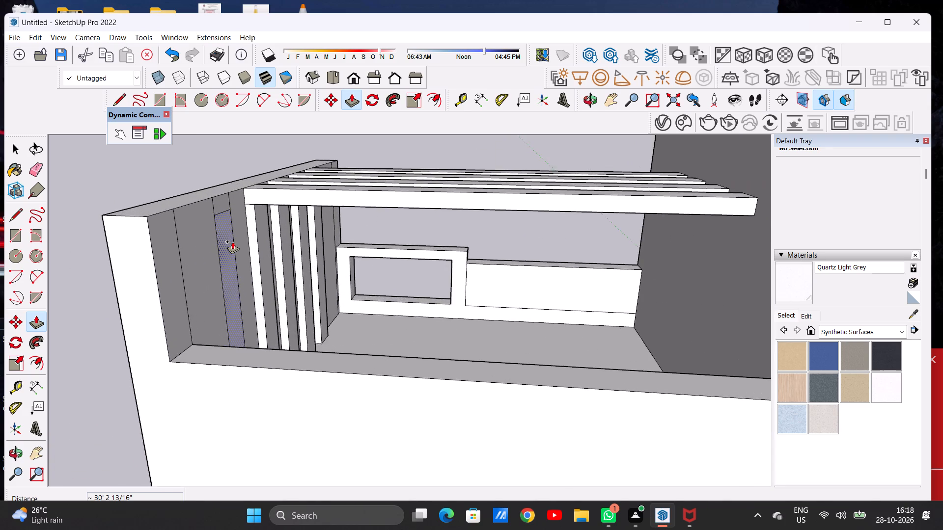
scroll(232, 241, "up", 7)
left_click(229, 241)
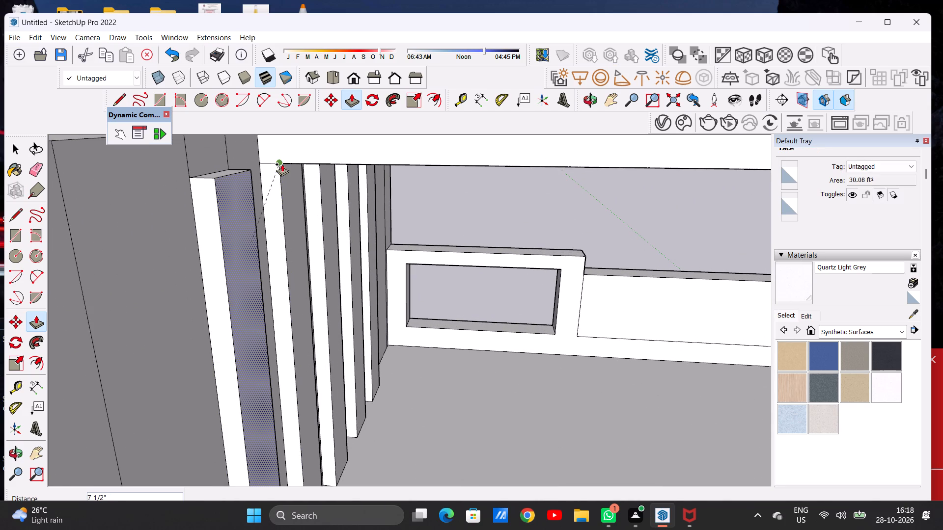
left_click(282, 164)
Extrude the small face above the last strip about 30' 2 13/16" to the tower wall as a beam.
left_click(195, 159)
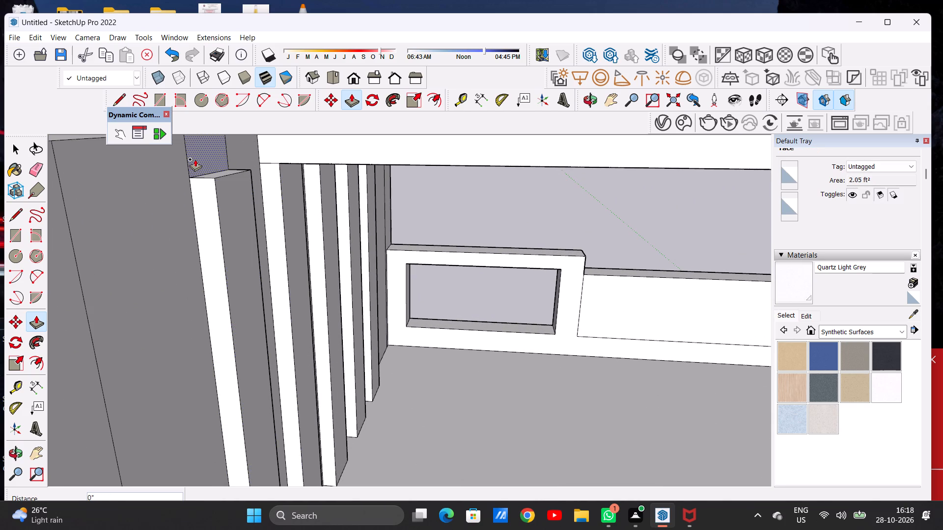
scroll(272, 215, "down", 14)
middle_click_drag(428, 218, 501, 215)
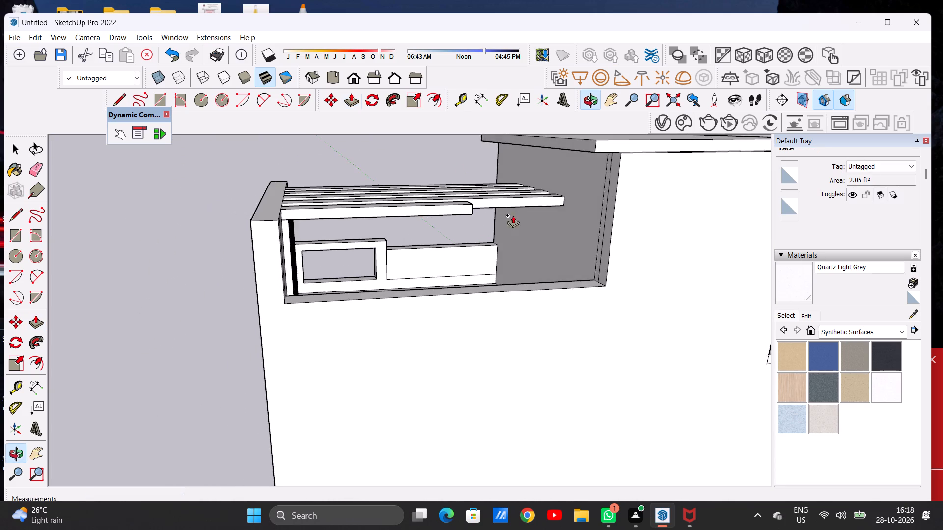
scroll(563, 202, "up", 13)
left_click(588, 183)
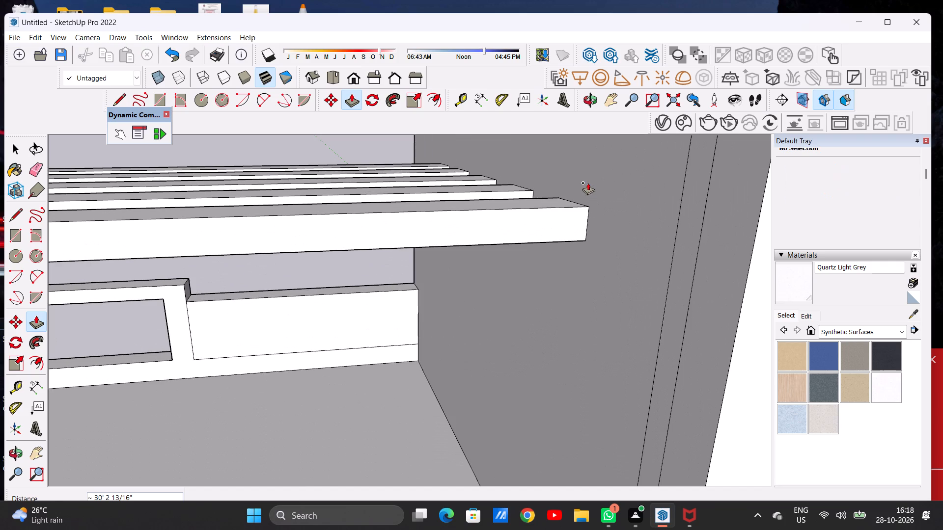
key("space")
Examine the terrace fins and overhead beams from the rear, the standard front view and below, along with the whole facade.
scroll(369, 279, "down", 14)
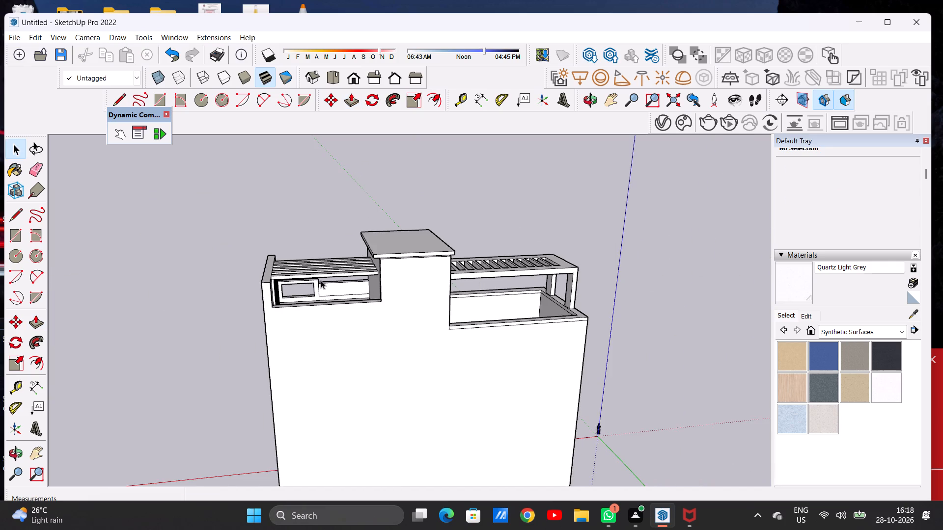
middle_click_drag(346, 276, 237, 270)
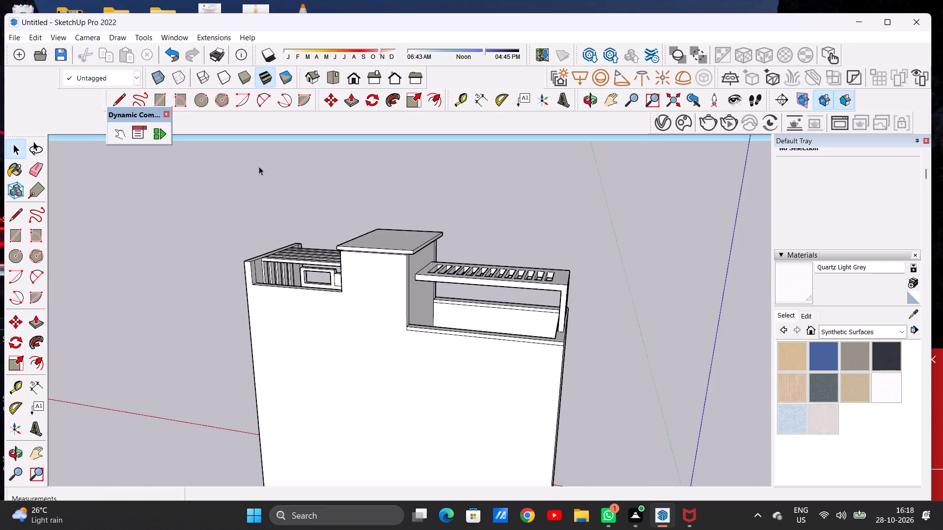
left_click(350, 79)
scroll(340, 179, "down", 5)
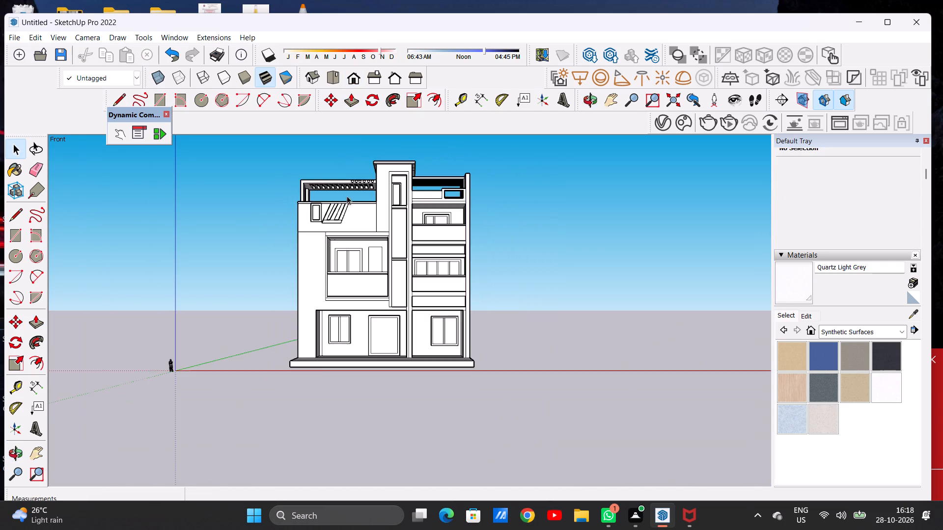
middle_click_drag(347, 196, 334, 231)
scroll(428, 159, "up", 14)
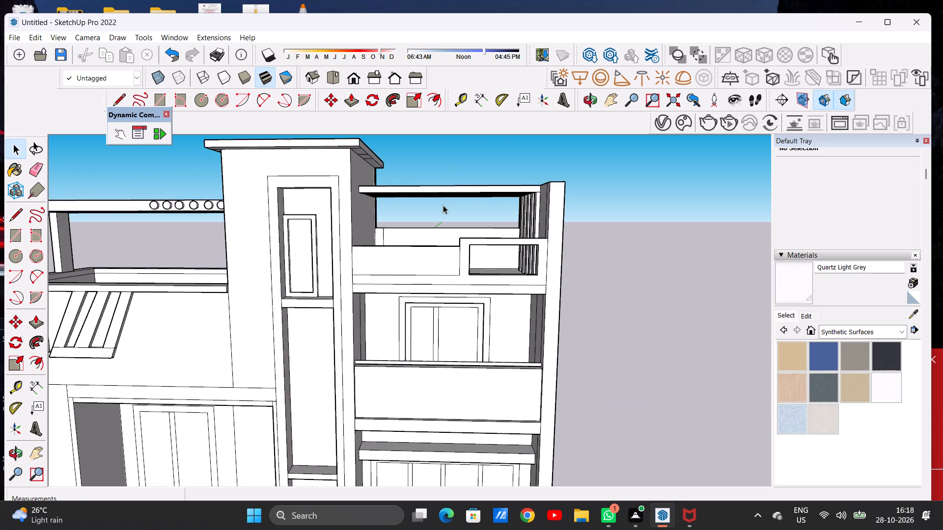
middle_click_drag(439, 202, 434, 141)
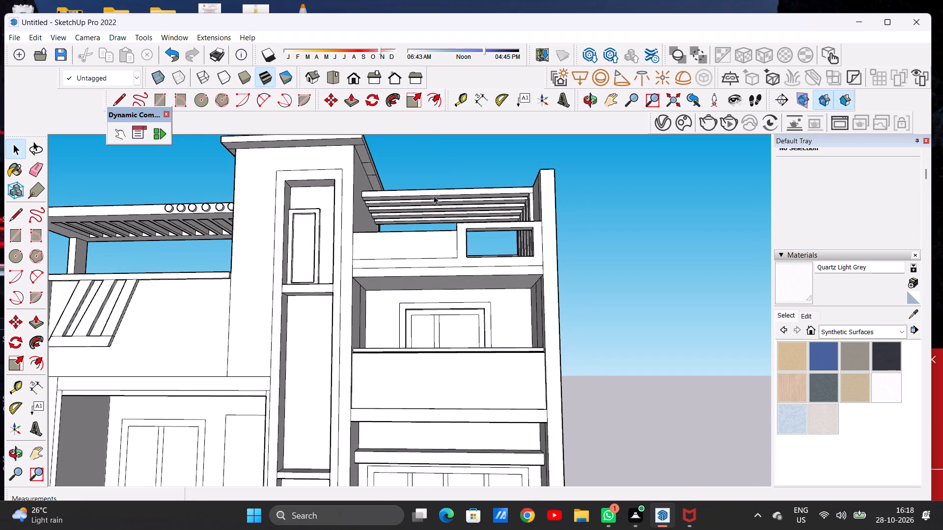
scroll(429, 272, "down", 9)
middle_click_drag(416, 300, 438, 364)
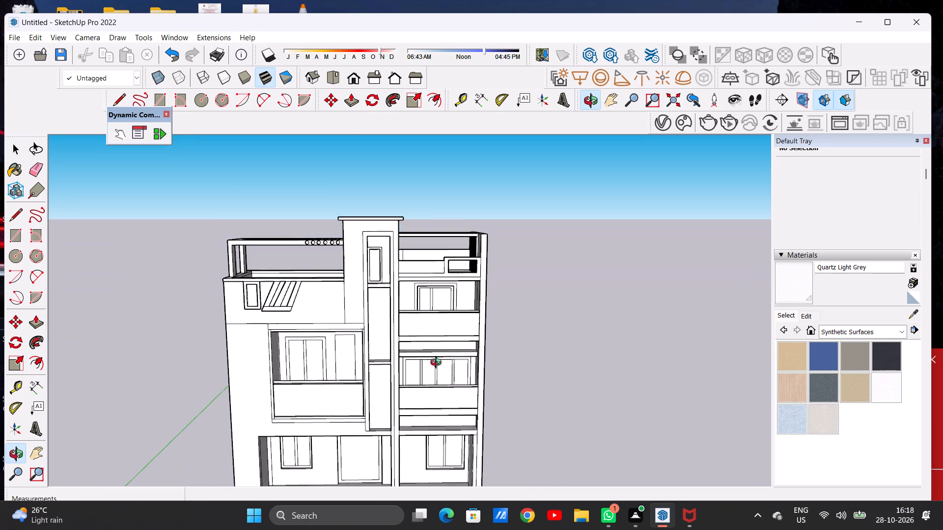
middle_click_drag(438, 364, 437, 369)
scroll(435, 290, "down", 7)
middle_click_drag(430, 335, 413, 286)
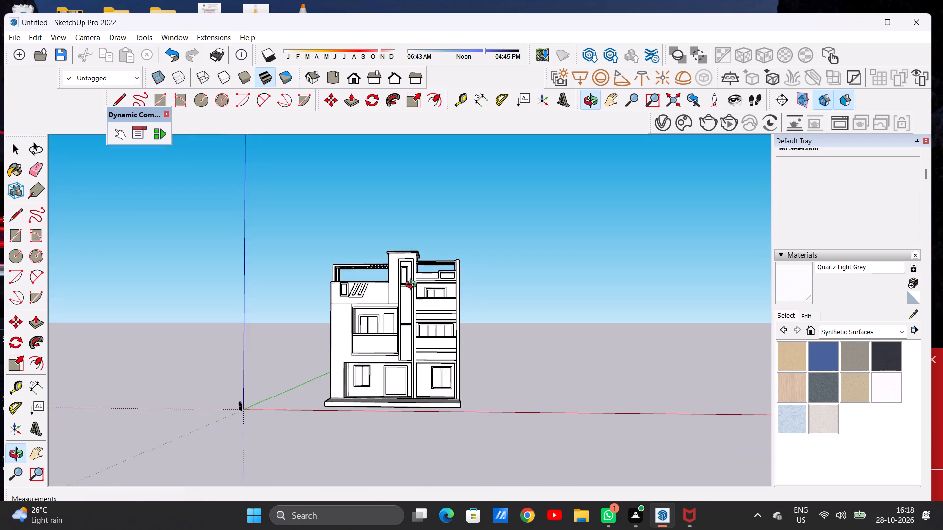
Pull the underside of the front overhead terrace beam down about 2 13/16".
middle_click_drag(413, 286, 413, 268)
scroll(416, 261, "up", 8)
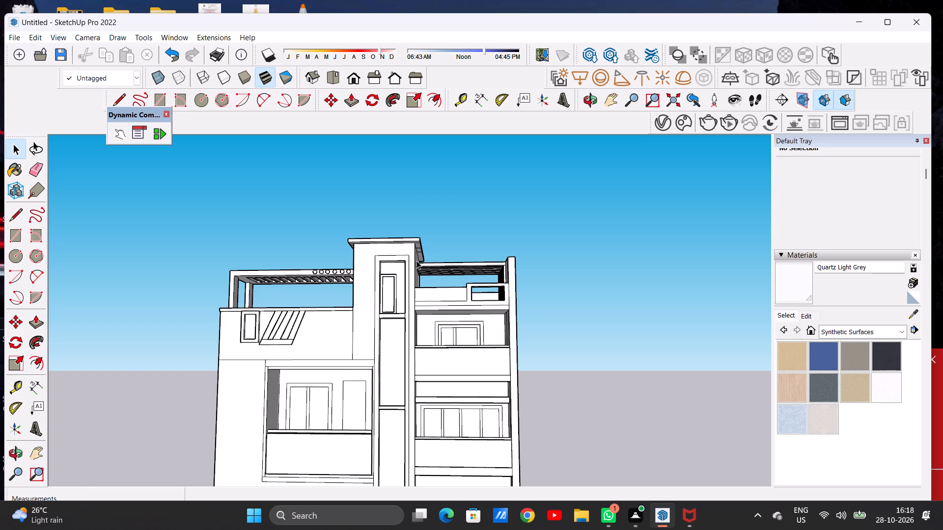
scroll(430, 259, "down", 7)
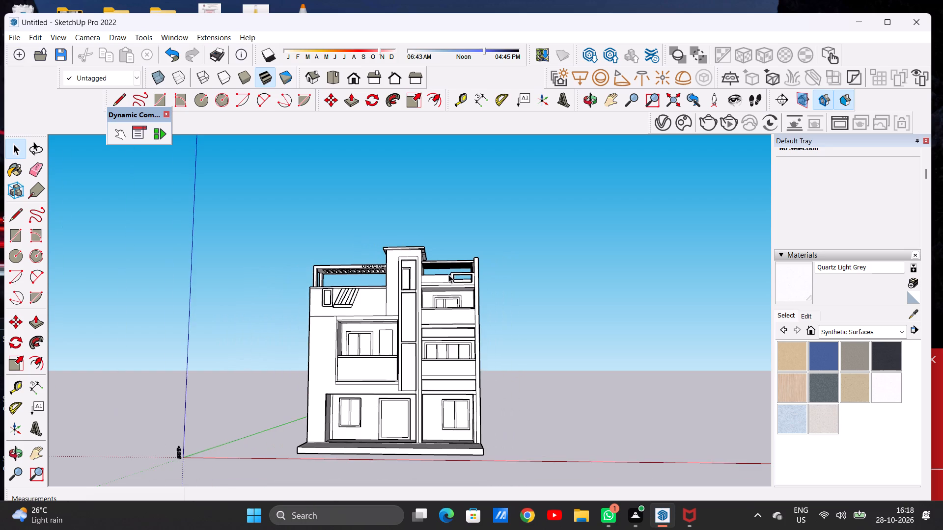
middle_click_drag(450, 279, 450, 244)
scroll(461, 255, "up", 20)
scroll(461, 255, "up", 3)
scroll(453, 275, "down", 1)
scroll(453, 275, "up", 3)
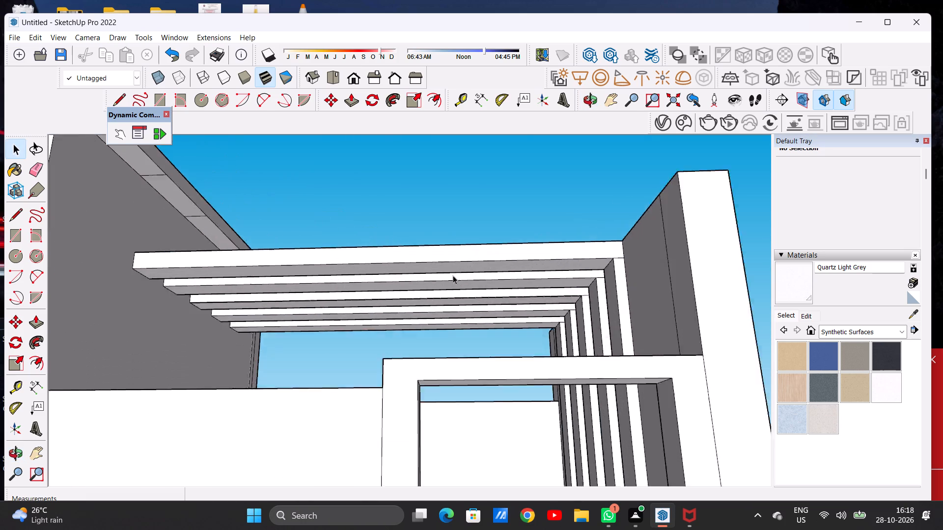
scroll(453, 275, "up", 6)
scroll(489, 280, "down", 4)
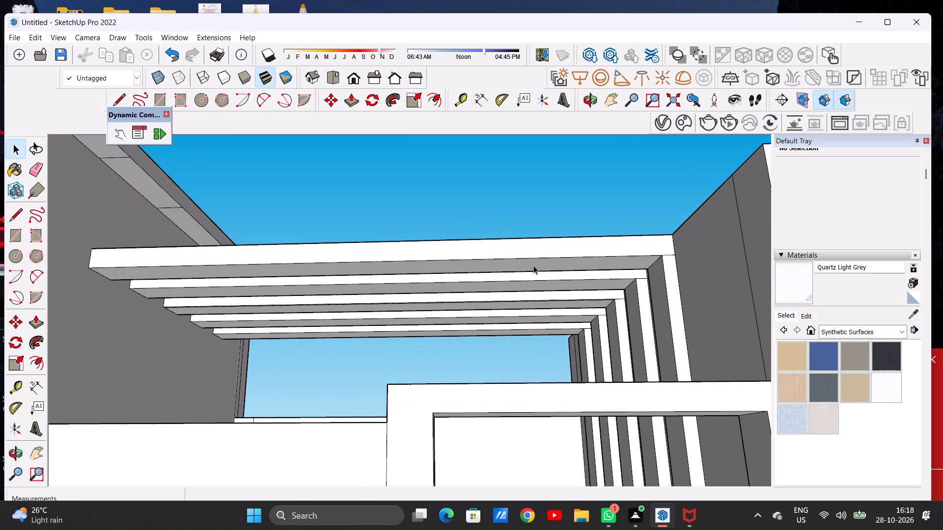
scroll(525, 239, "down", 6)
middle_click_drag(521, 253, 517, 298)
scroll(571, 271, "up", 4)
middle_click_drag(568, 288, 573, 246)
scroll(573, 246, "up", 4)
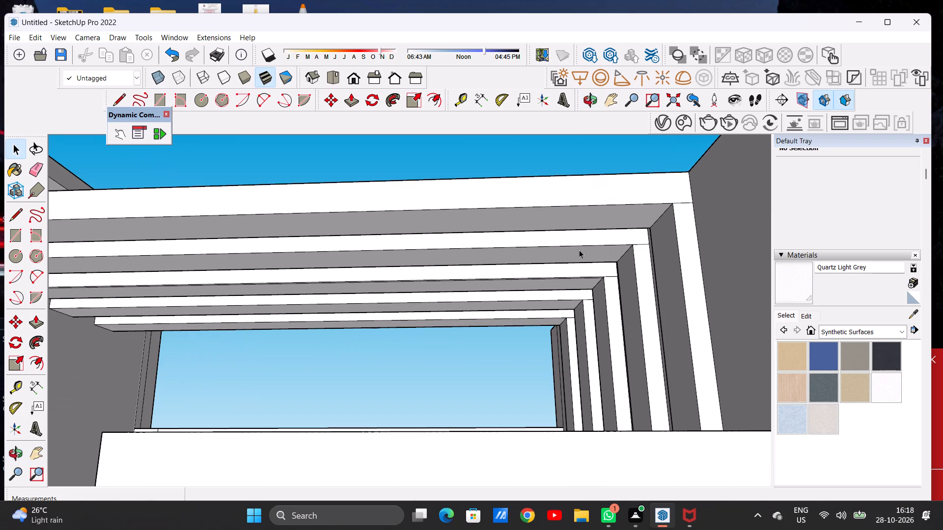
key("p")
left_click(575, 218)
left_click(576, 225)
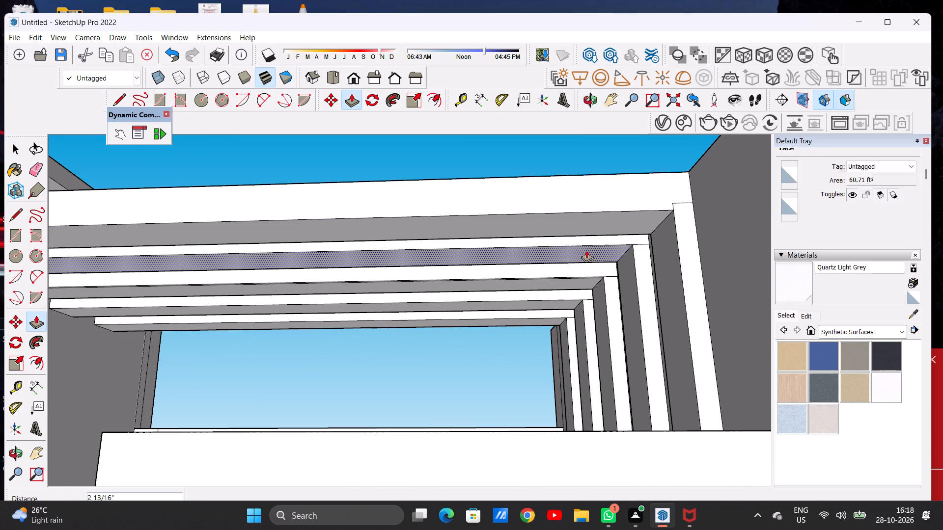
Pull the underside of the second overhead terrace beam down about 6 5/16".
left_click(586, 246)
left_click(586, 259)
Pull the underside of another overhead terrace beam, farther back from the front, down slightly to deepen it.
scroll(519, 253, "down", 1)
scroll(519, 253, "up", 1)
scroll(519, 253, "down", 9)
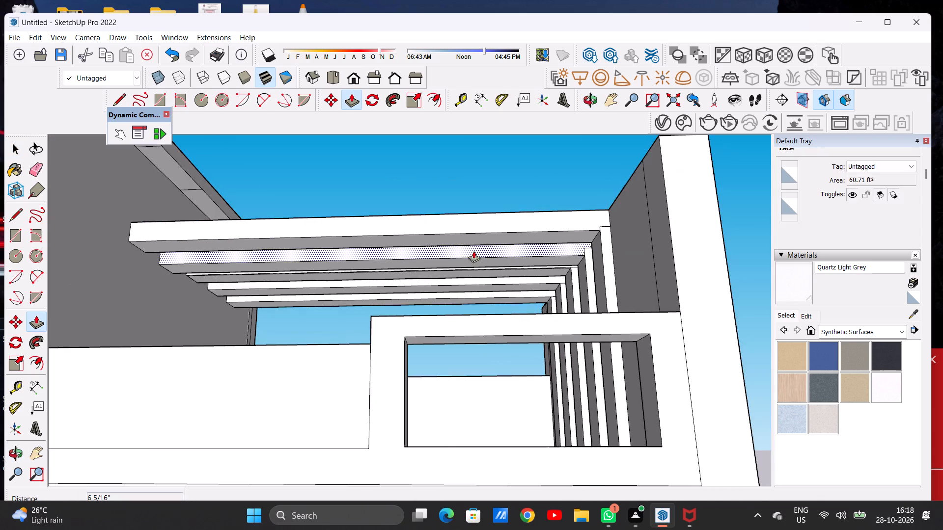
middle_click_drag(472, 251, 474, 292)
scroll(486, 281, "down", 5)
scroll(486, 281, "up", 1)
scroll(486, 281, "down", 6)
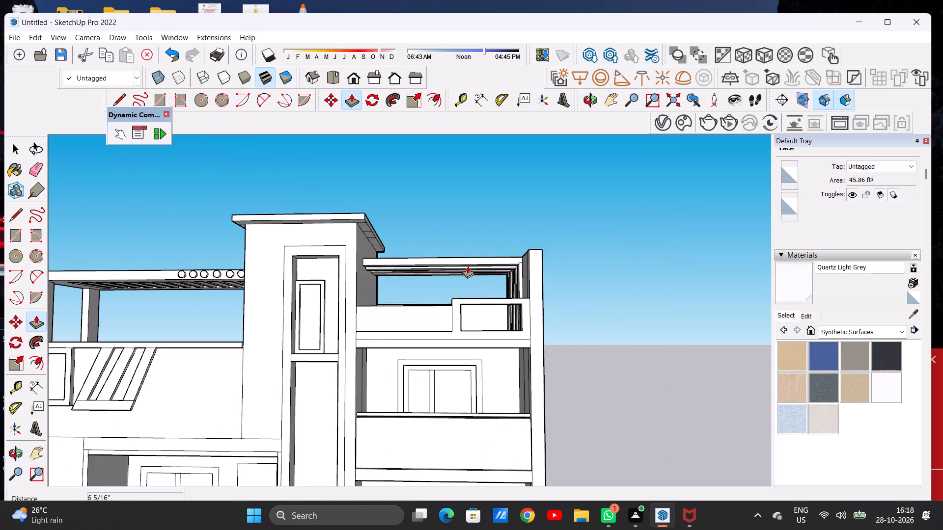
scroll(468, 266, "down", 5)
scroll(476, 273, "up", 20)
scroll(476, 273, "up", 10)
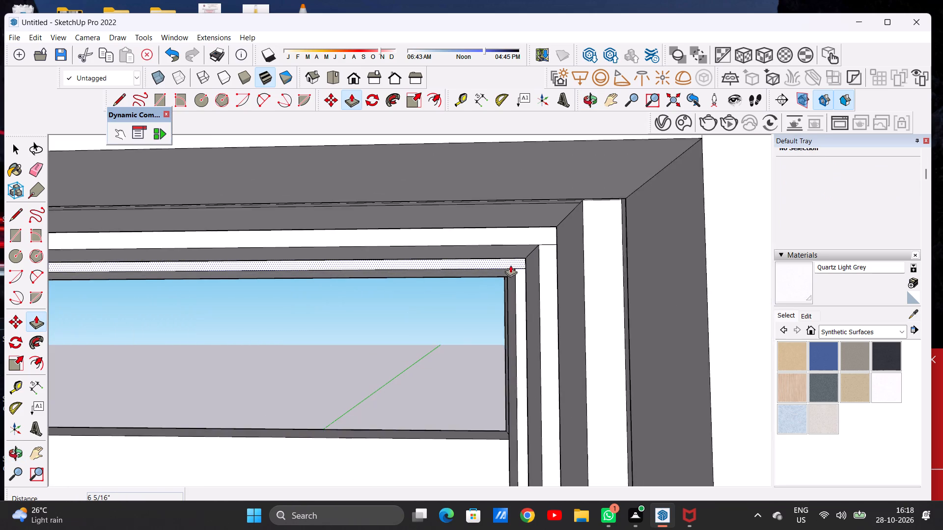
scroll(501, 264, "up", 6)
left_click(486, 274)
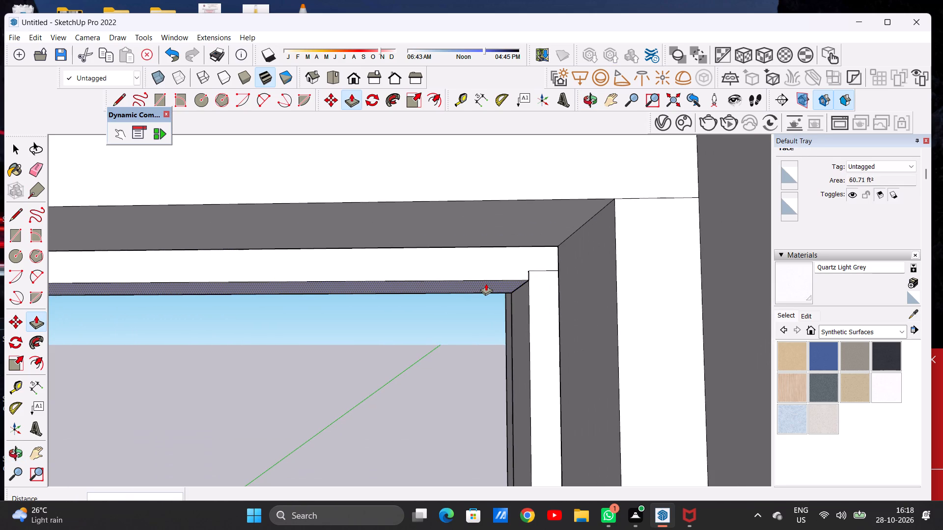
left_click(486, 283)
key("space")
Examine the deepened terrace beams from the front, from above the side wall and from below, against the whole facade.
scroll(499, 280, "down", 20)
scroll(499, 280, "down", 5)
scroll(562, 264, "up", 1)
scroll(562, 264, "down", 3)
middle_click_drag(465, 268, 466, 256)
scroll(518, 269, "down", 14)
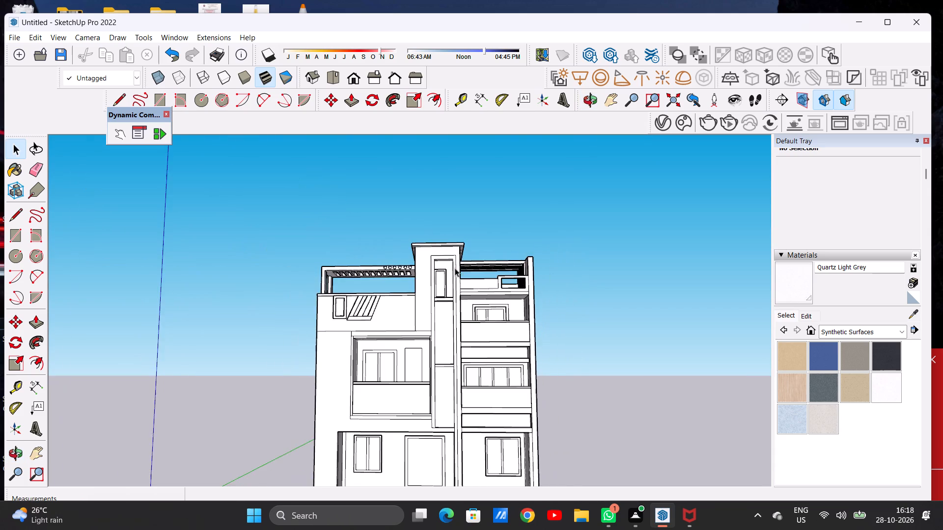
middle_click_drag(447, 268, 444, 311)
scroll(444, 311, "up", 1)
scroll(446, 256, "down", 10)
scroll(465, 257, "up", 8)
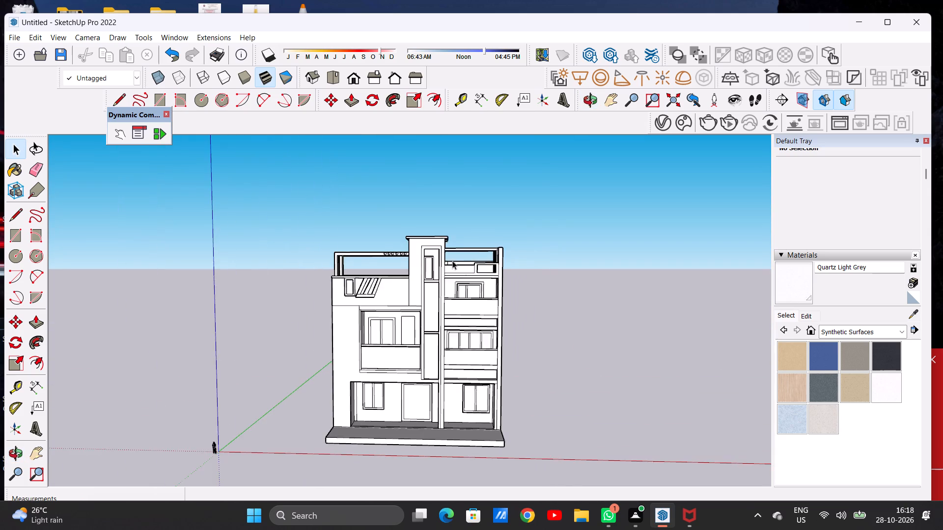
scroll(452, 261, "up", 17)
middle_click_drag(500, 264, 232, 321)
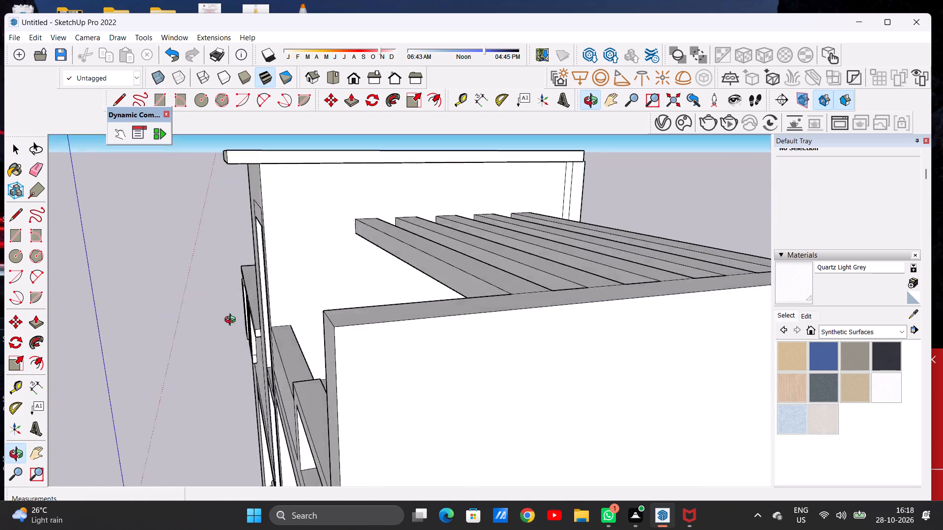
middle_click_drag(232, 321, 500, 208)
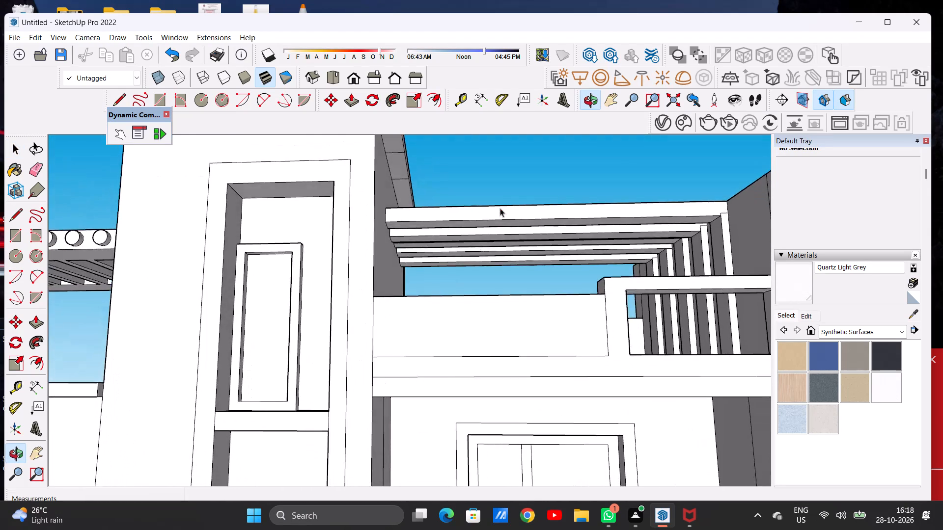
middle_click_drag(500, 208, 502, 213)
middle_click_drag(497, 194, 488, 242)
scroll(561, 261, "down", 3)
scroll(570, 258, "up", 1)
scroll(574, 257, "down", 11)
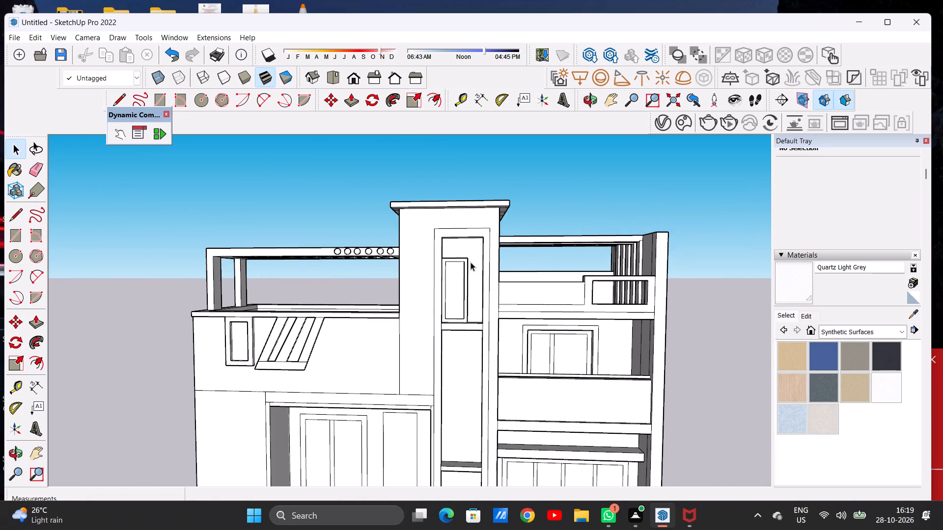
Erase the three stray cross lines on the underside of the tower's roof overhang beside the terrace.
scroll(448, 260, "up", 6)
scroll(370, 280, "down", 14)
scroll(444, 237, "up", 1)
scroll(444, 237, "down", 1)
scroll(441, 237, "up", 8)
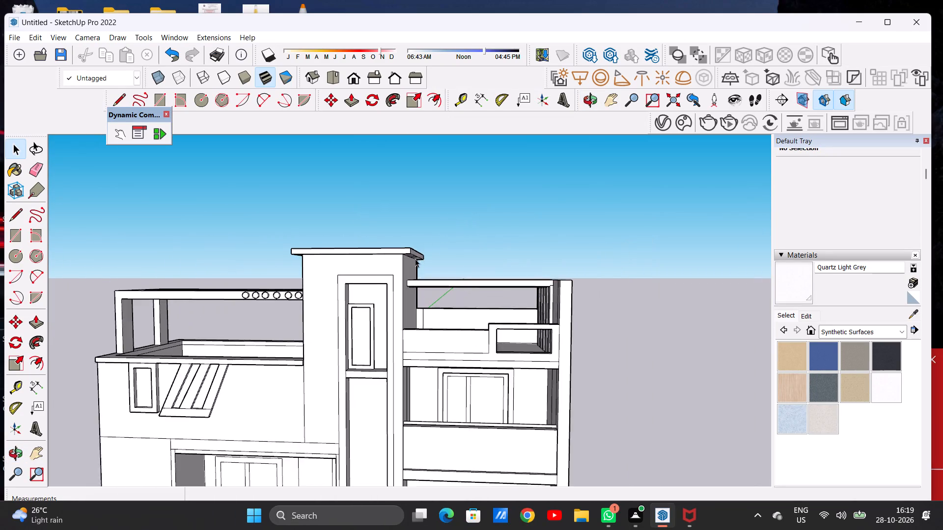
scroll(415, 259, "up", 13)
middle_click(396, 260)
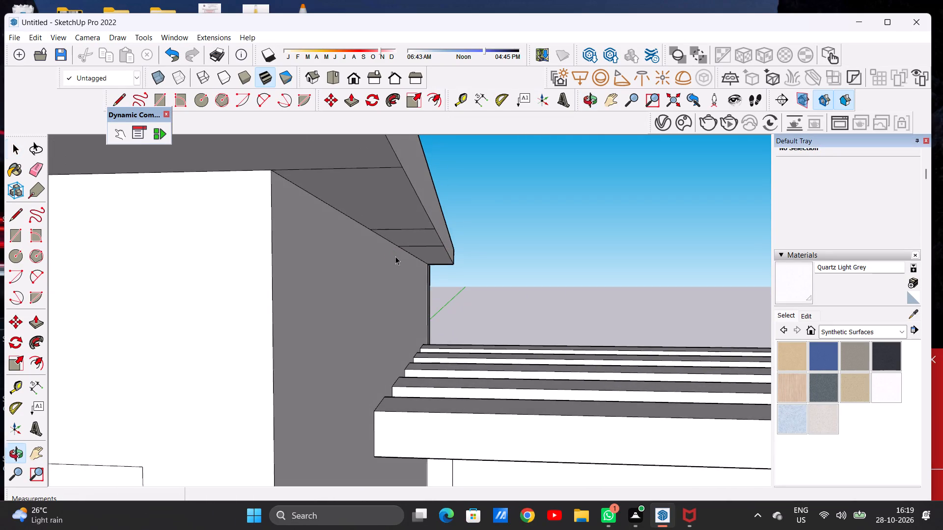
scroll(407, 263, "down", 3)
key("e")
scroll(392, 218, "up", 7)
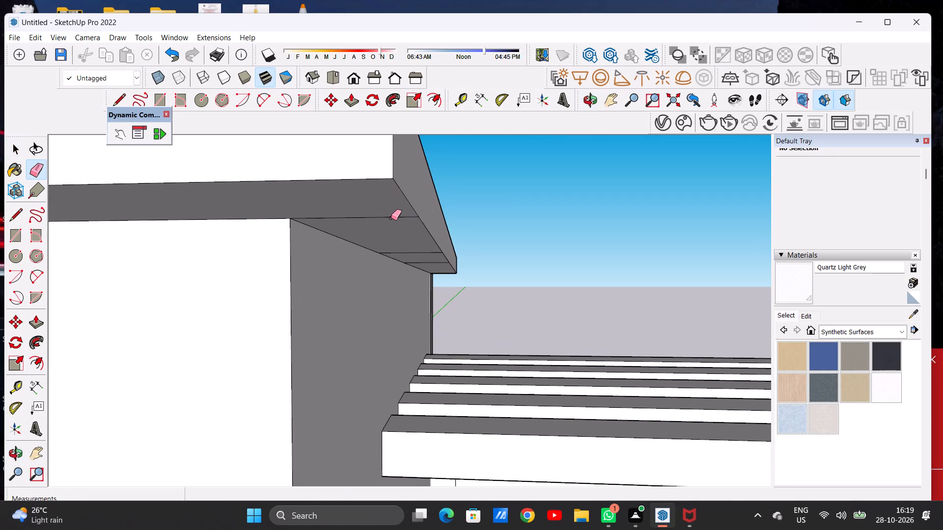
left_click_drag(391, 214, 397, 222)
scroll(417, 264, "up", 7)
left_click_drag(444, 214, 448, 227)
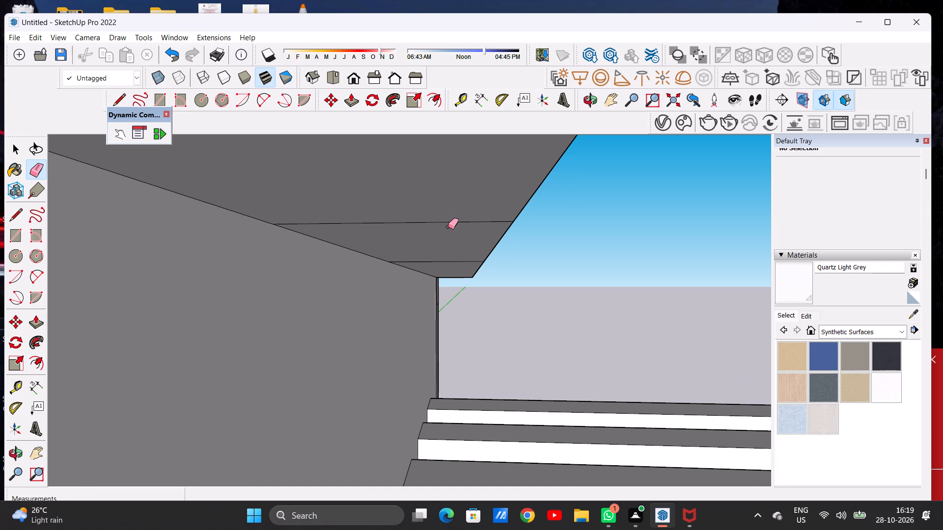
left_click_drag(448, 227, 448, 234)
left_click_drag(449, 255, 452, 265)
key("space")
Examine the tower overhang, the terrace parapet and the full facade from above and below.
scroll(457, 260, "down", 3)
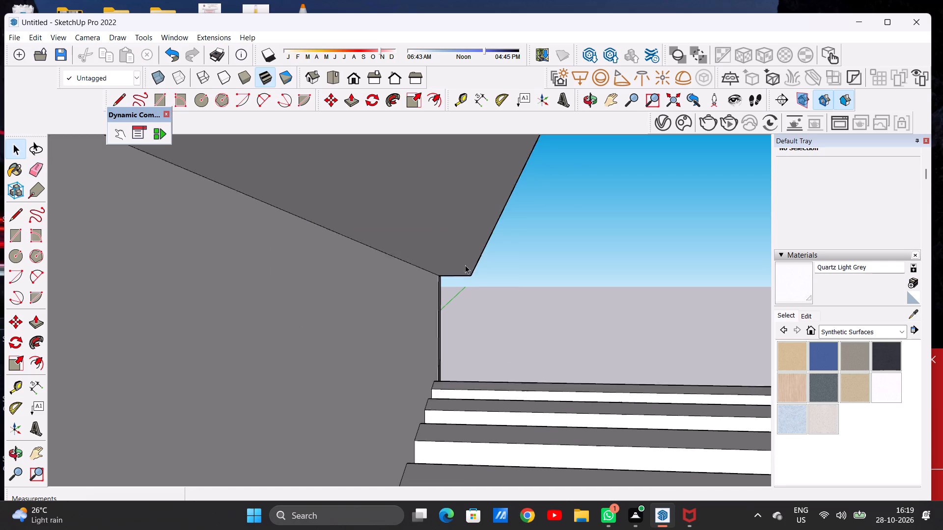
scroll(465, 265, "down", 9)
scroll(468, 284, "up", 1)
scroll(470, 284, "down", 4)
scroll(480, 273, "up", 1)
scroll(480, 273, "down", 2)
scroll(479, 274, "up", 1)
scroll(478, 274, "down", 3)
scroll(287, 282, "up", 14)
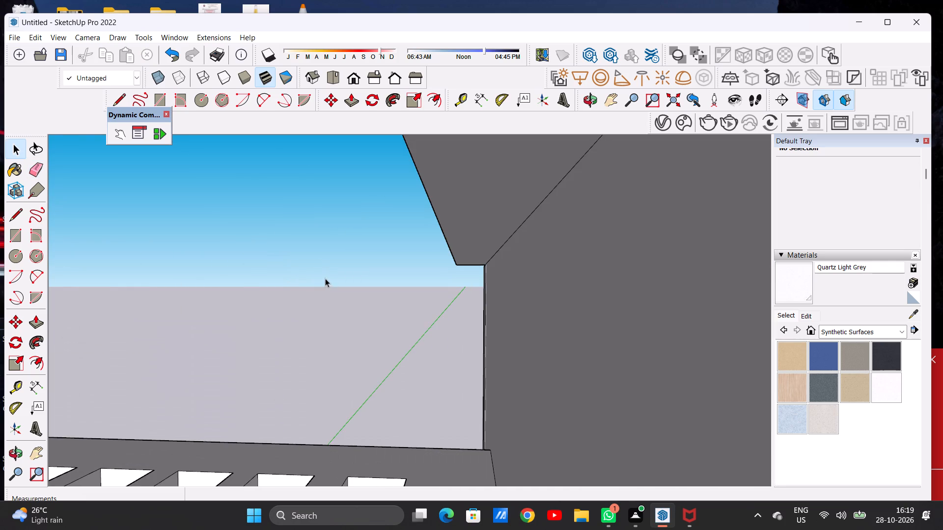
scroll(342, 280, "down", 20)
scroll(342, 280, "down", 20)
scroll(342, 280, "down", 3)
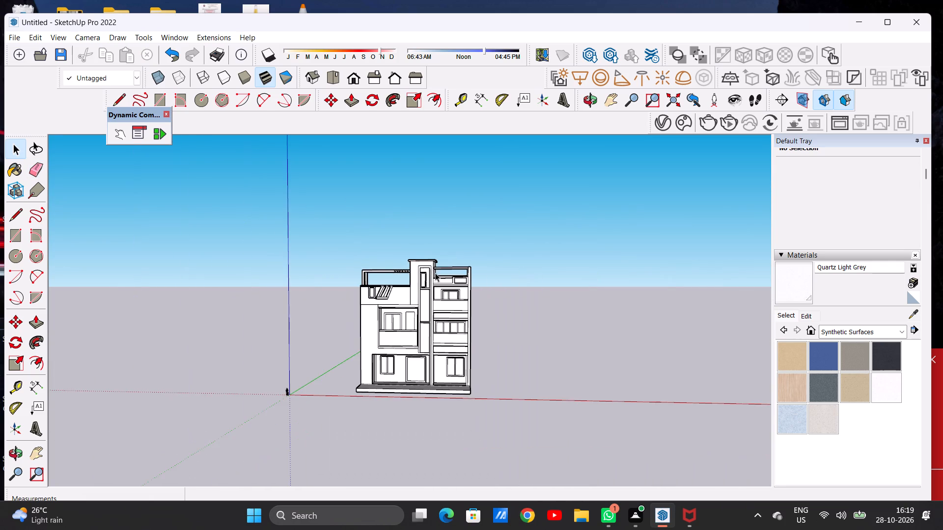
middle_click_drag(436, 275, 435, 323)
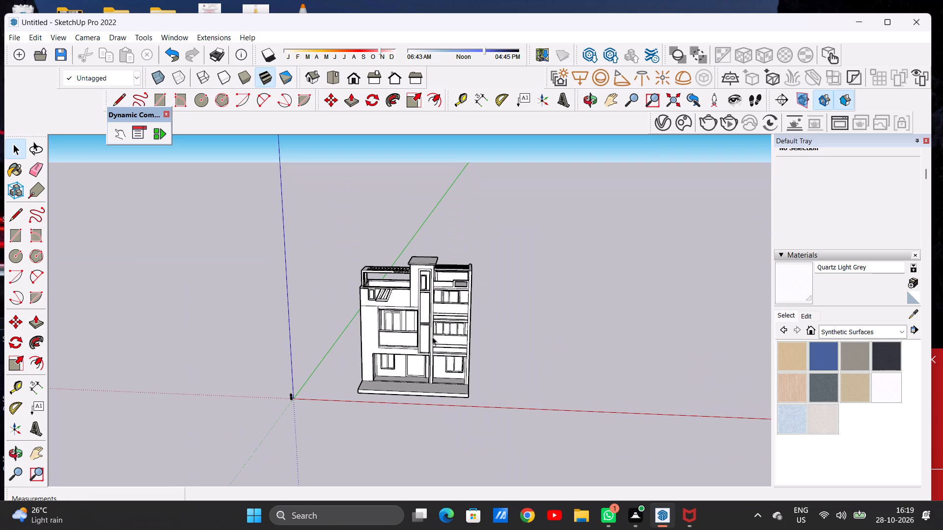
scroll(451, 275, "up", 18)
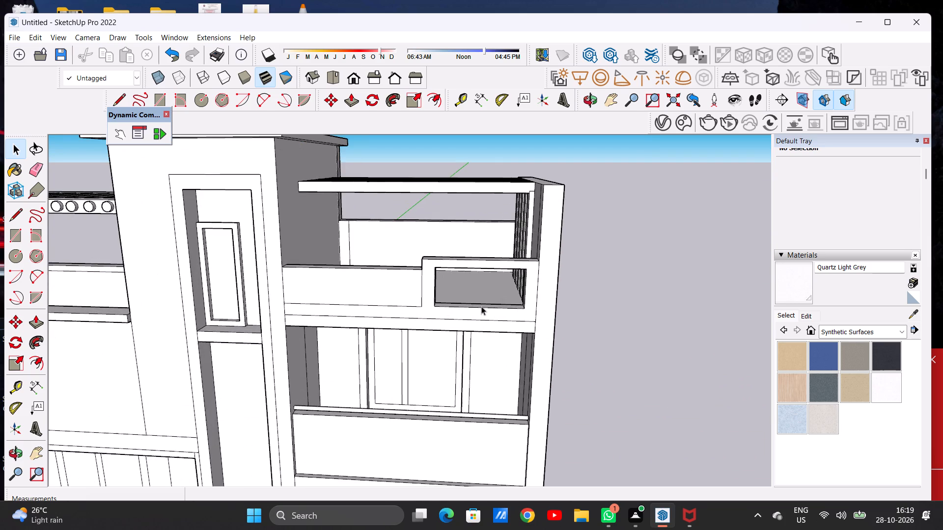
middle_click_drag(479, 303, 480, 264)
scroll(536, 258, "down", 6)
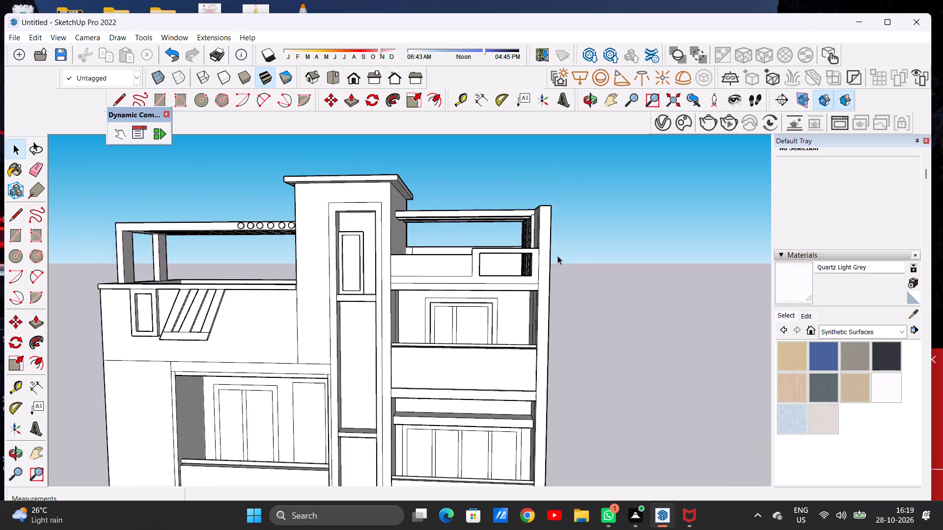
scroll(557, 256, "down", 9)
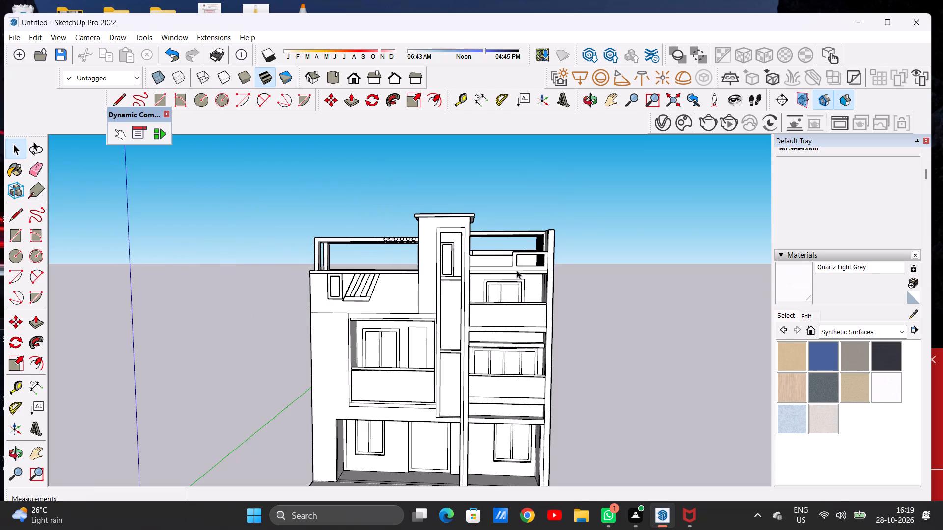
scroll(517, 269, "up", 12)
scroll(495, 257, "down", 1)
scroll(495, 257, "up", 2)
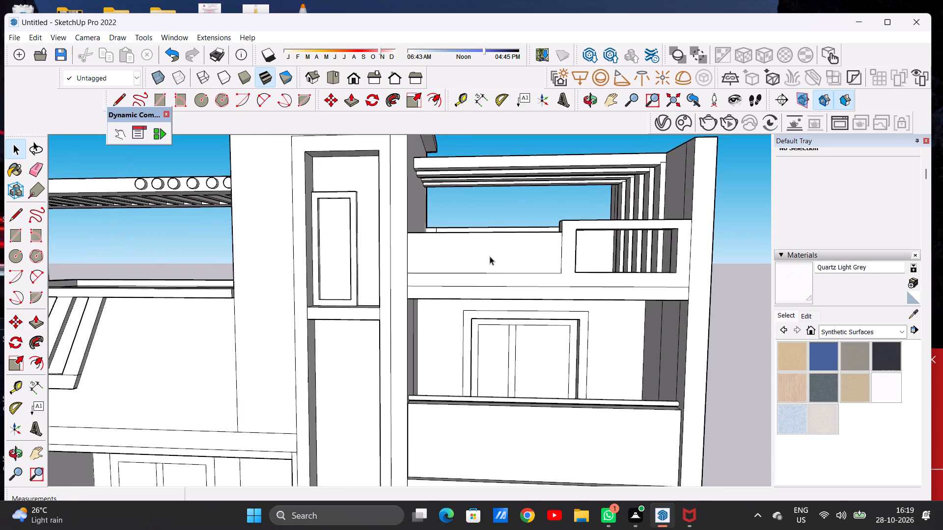
Push the solid parapet panel between the tower and the framed opening inward about 7 1/16" as a recess.
scroll(442, 241, "down", 5)
scroll(473, 267, "up", 10)
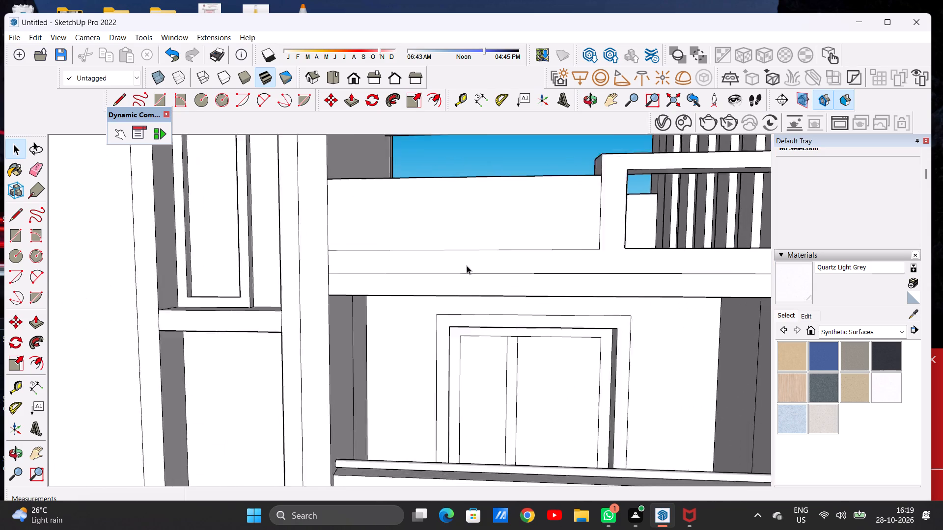
scroll(467, 265, "up", 1)
scroll(460, 247, "down", 2)
middle_click_drag(474, 223, 474, 229)
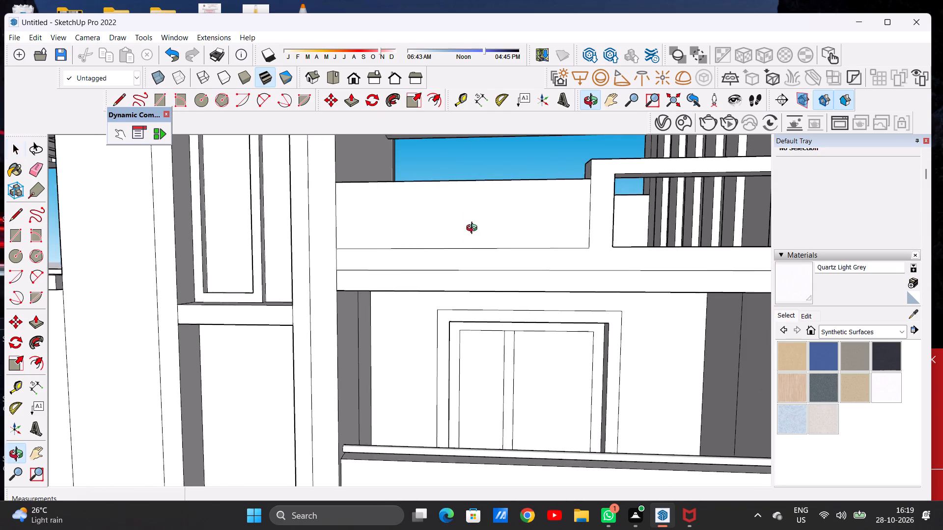
middle_click_drag(474, 229, 474, 279)
scroll(541, 258, "up", 3)
key("p")
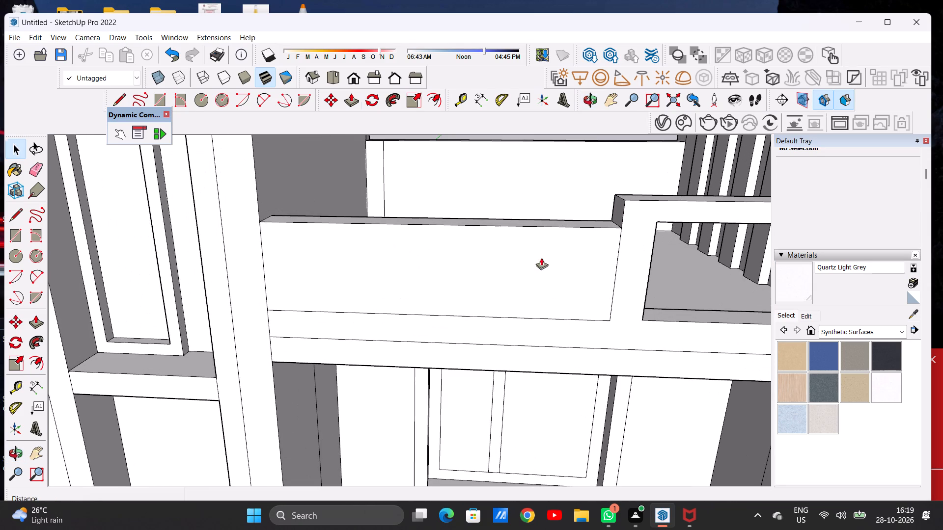
scroll(571, 289, "up", 7)
left_click(571, 295)
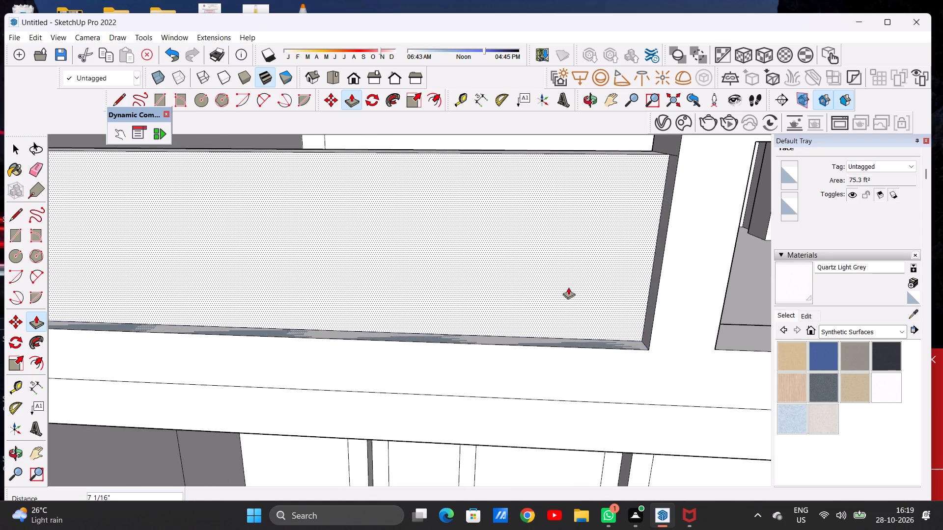
left_click(568, 286)
key("space")
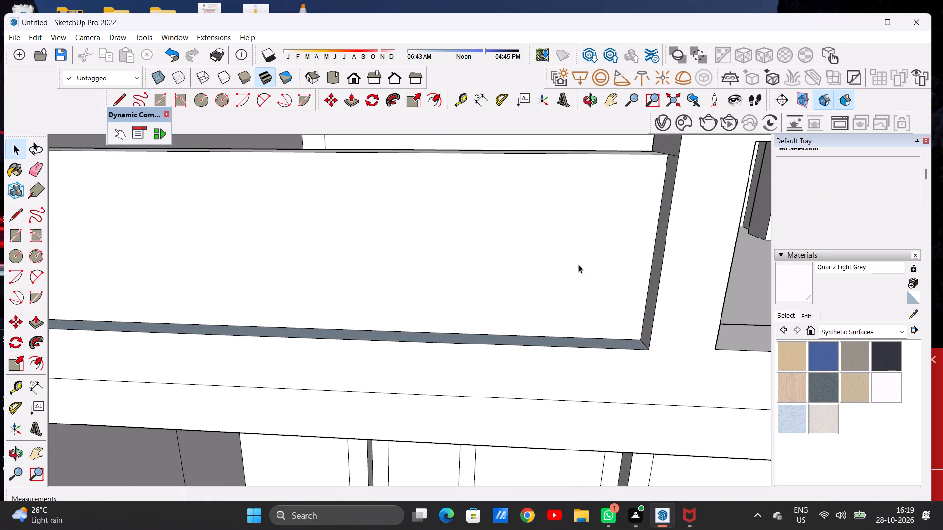
Draw a rectangle about 10 3/4" by 1' 5 7/16" on the band directly below the recessed parapet panel, near the tower.
scroll(559, 263, "down", 13)
middle_click_drag(292, 296, 310, 278)
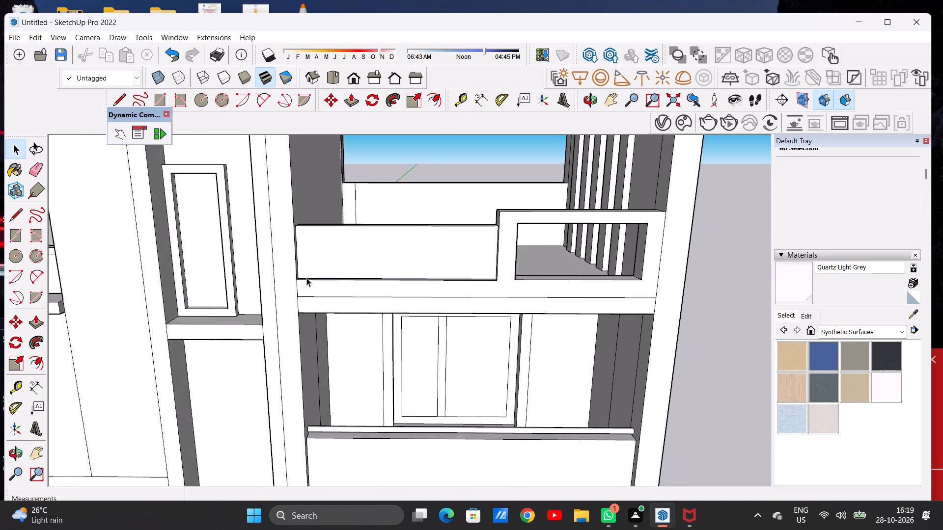
scroll(303, 271, "down", 6)
middle_click_drag(319, 293, 327, 275)
scroll(345, 278, "up", 13)
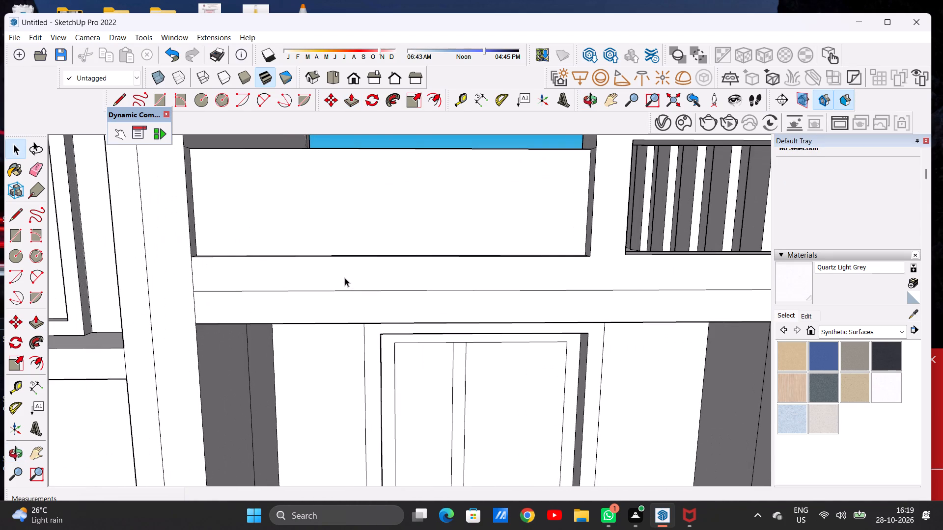
key("r")
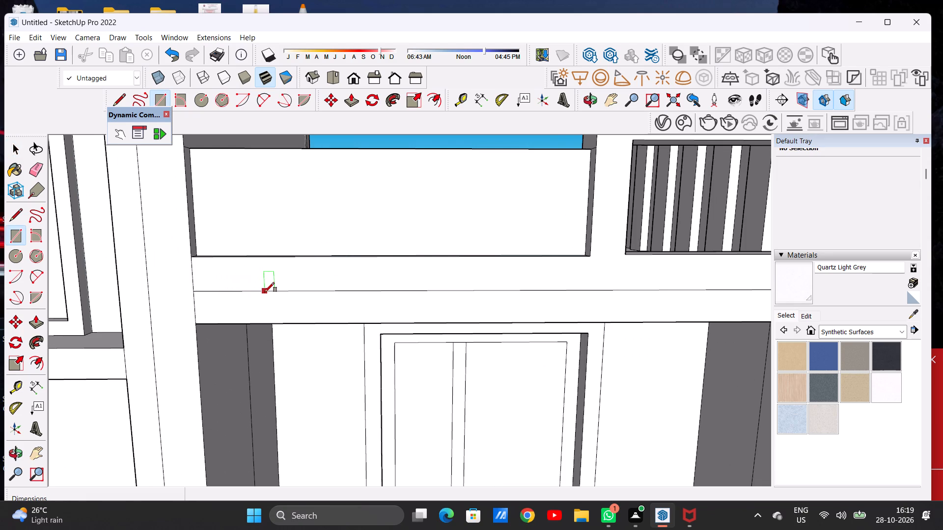
left_click(264, 291)
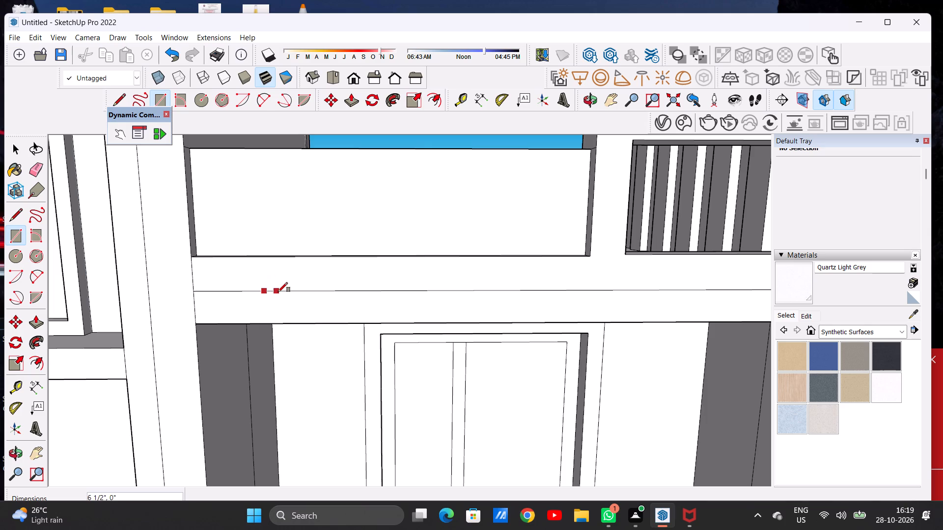
left_click(285, 292)
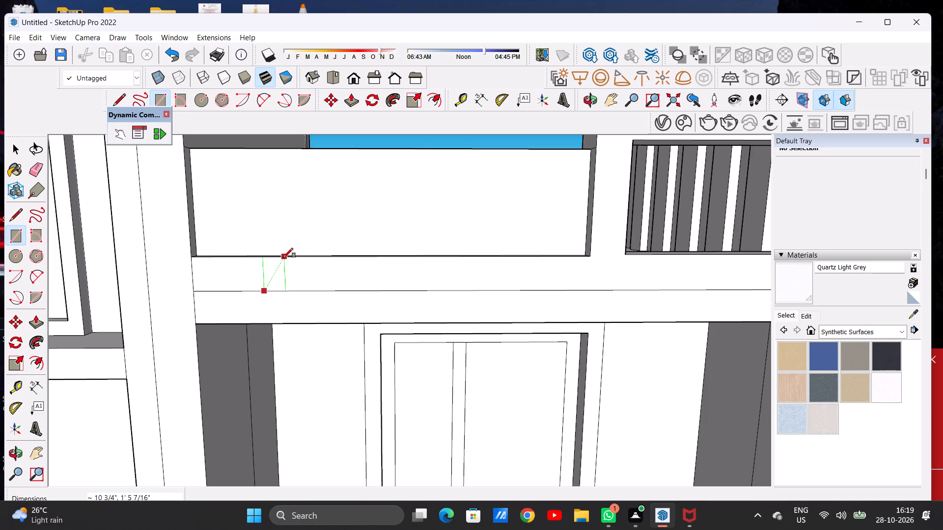
left_click(282, 257)
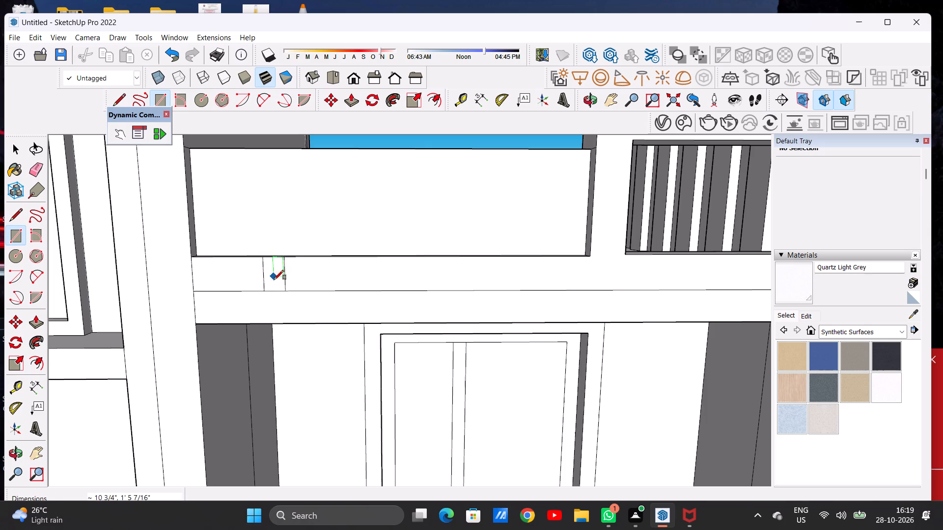
Copy the small rectangle twice along the band, spacing the copies about 1' 8 11/16" and 1' 8 5/16" away from the tower.
key("space")
double_click(276, 284)
key("m")
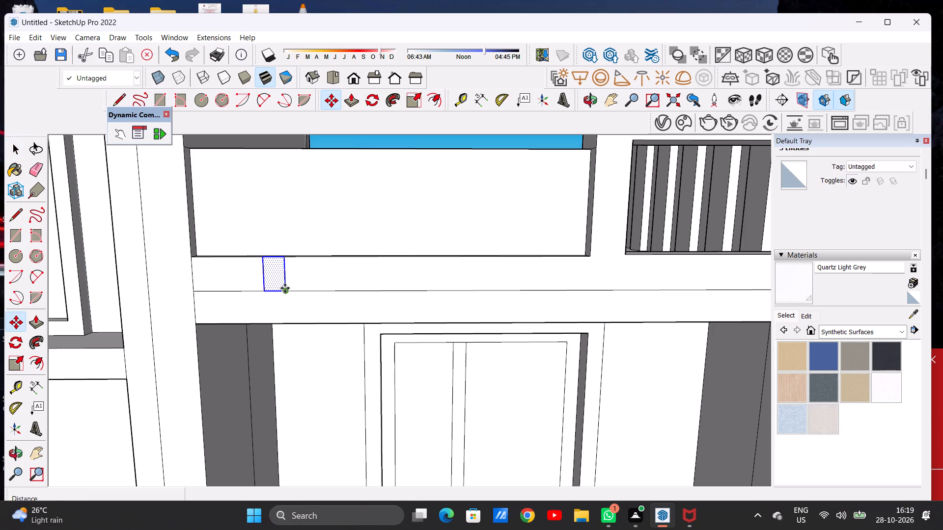
left_click(285, 288)
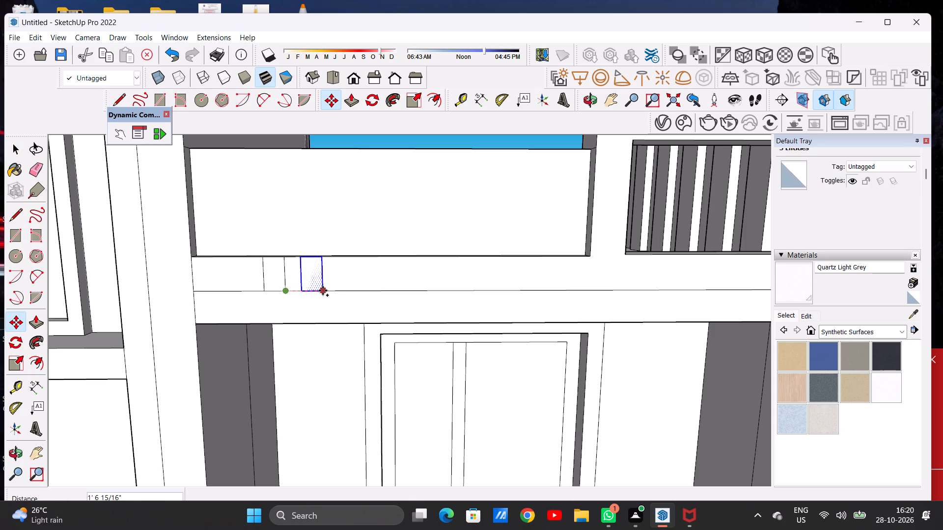
left_click(326, 289)
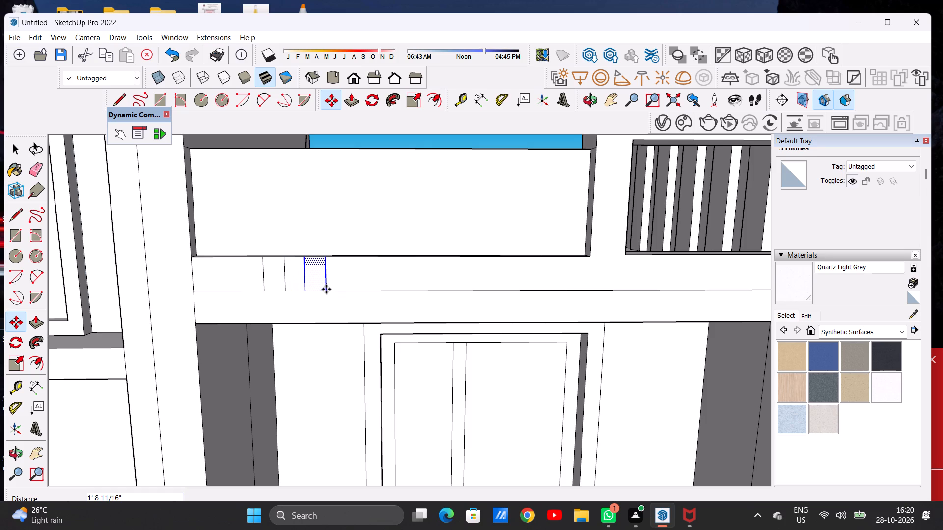
left_click(326, 289)
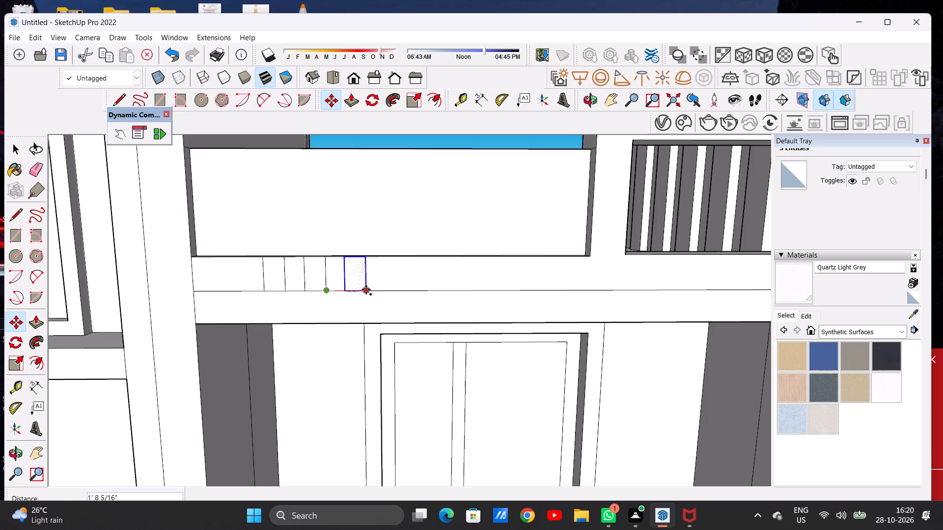
left_click(366, 290)
key("space")
Pull the three small rectangles below the parapet recess outward about 4 5/8" as matching projecting blocks.
middle_click_drag(359, 290, 299, 315)
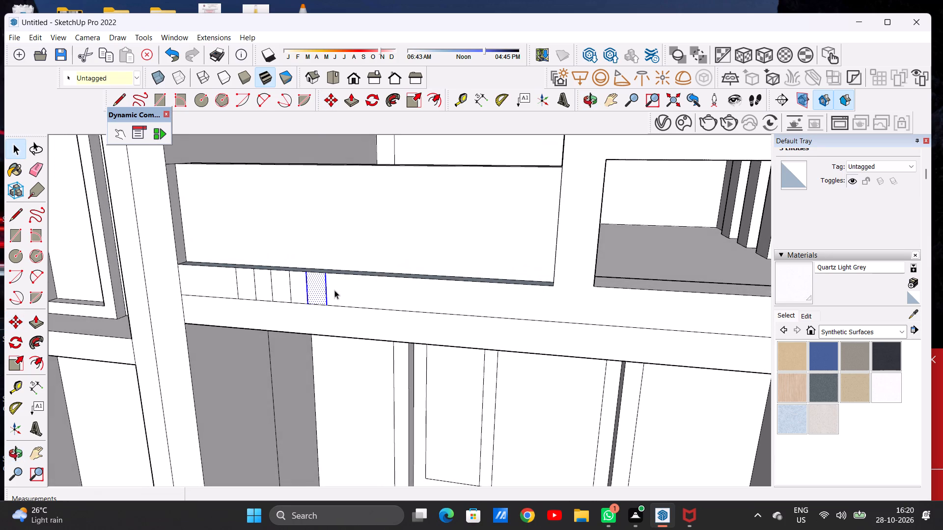
scroll(484, 255, "down", 17)
left_click(499, 181)
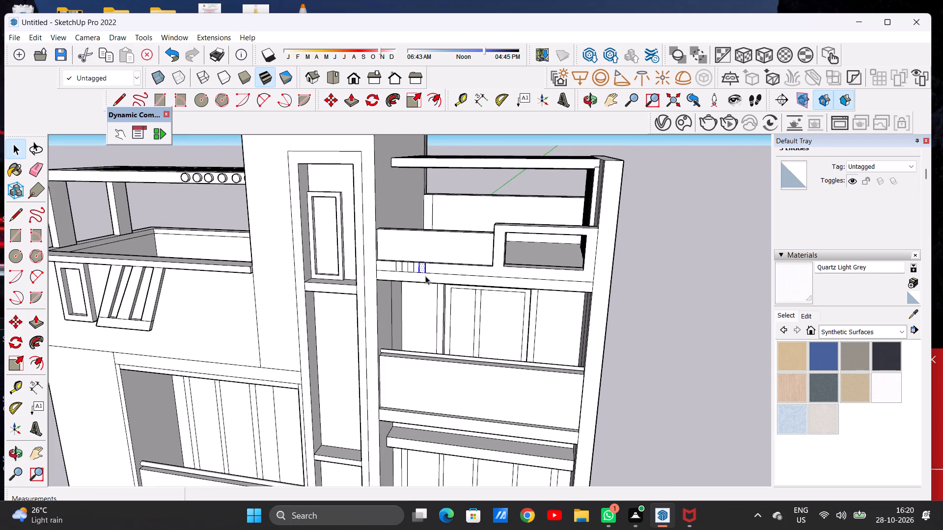
scroll(424, 278, "up", 4)
middle_click_drag(399, 266, 329, 277)
scroll(363, 251, "up", 12)
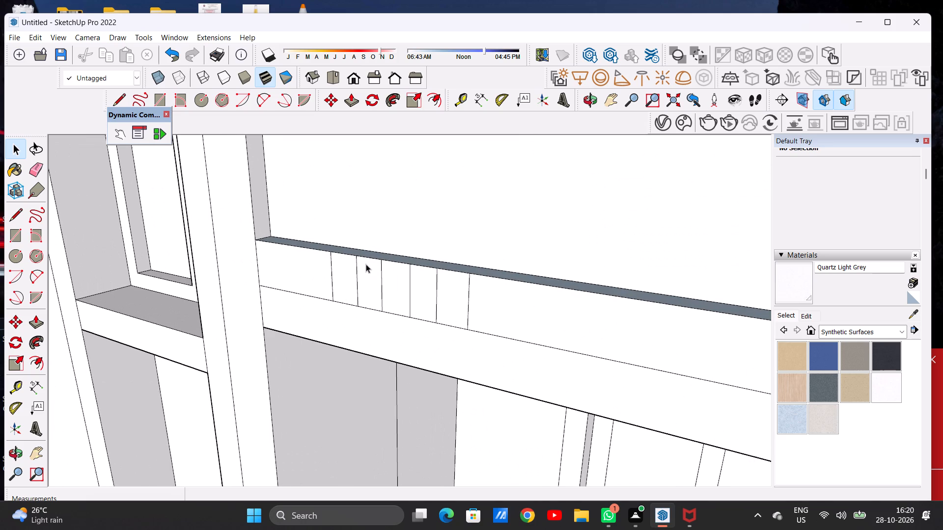
key("p")
scroll(356, 263, "up", 4)
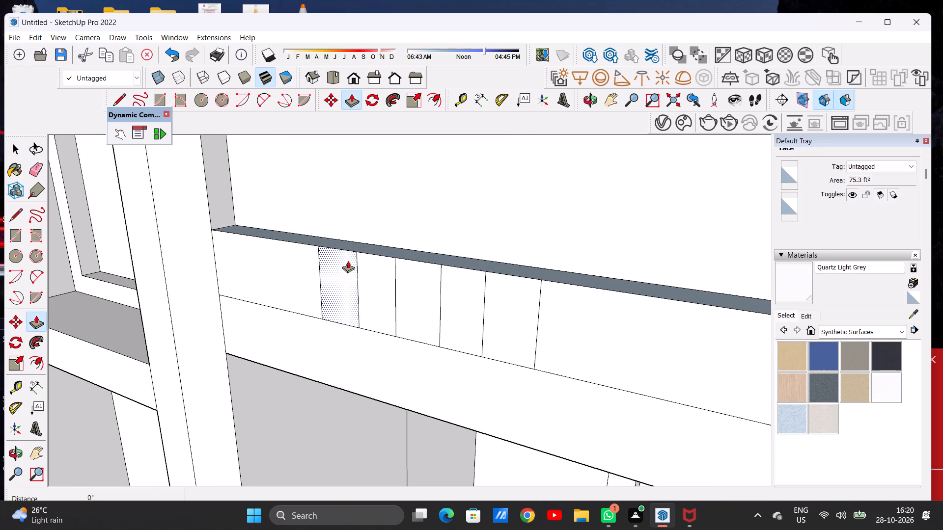
left_click(348, 261)
left_click(334, 265)
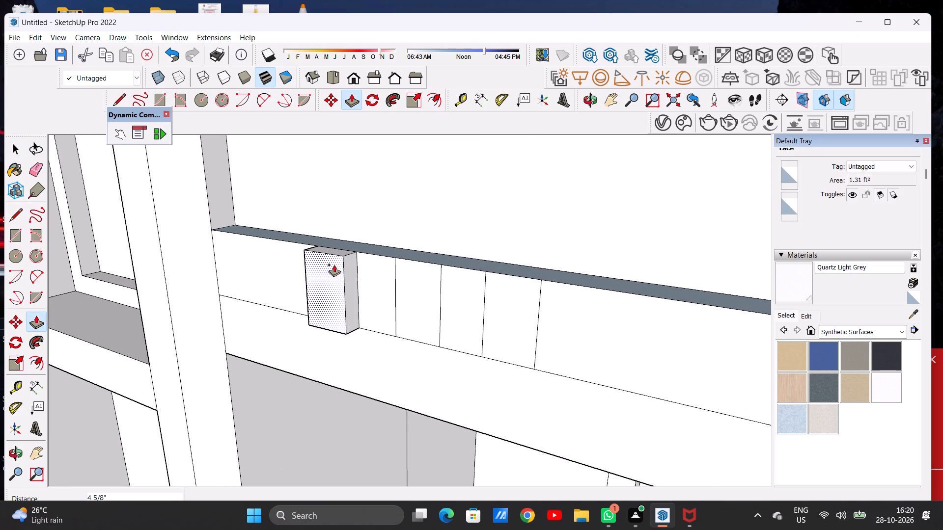
left_click(400, 267)
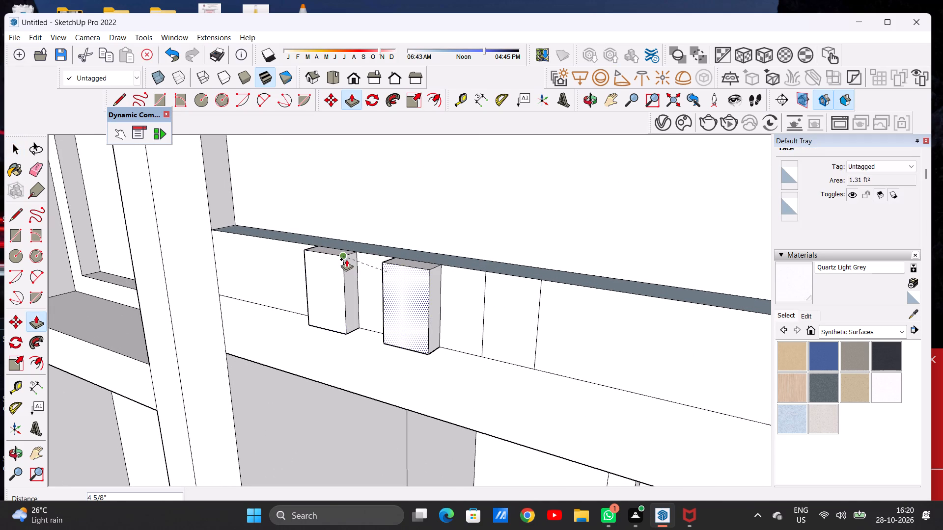
left_click(346, 259)
left_click(507, 287)
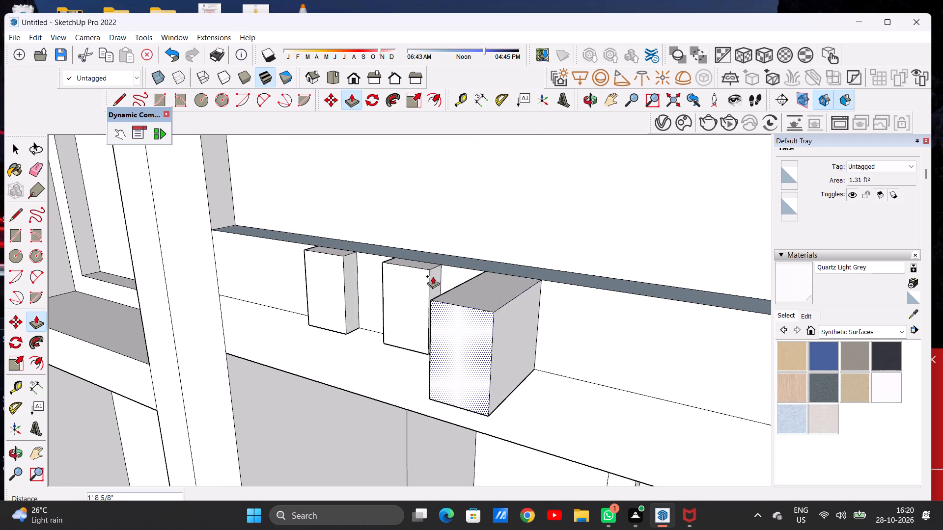
left_click(429, 272)
key("space")
Paint the bottom ledge of the parapet recess above the three blocks with Quartz Light Grey.
scroll(429, 272, "down", 14)
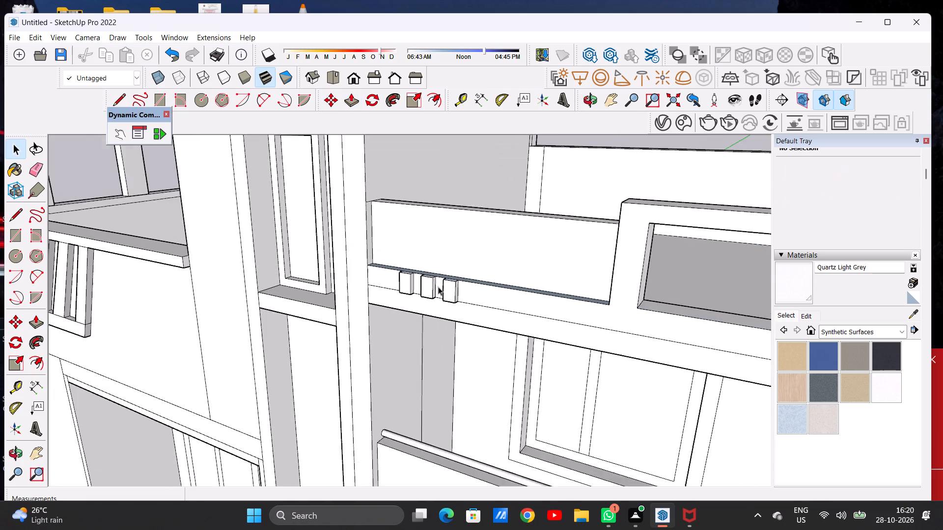
scroll(438, 287, "down", 8)
middle_click_drag(496, 278, 480, 311)
scroll(507, 318, "up", 10)
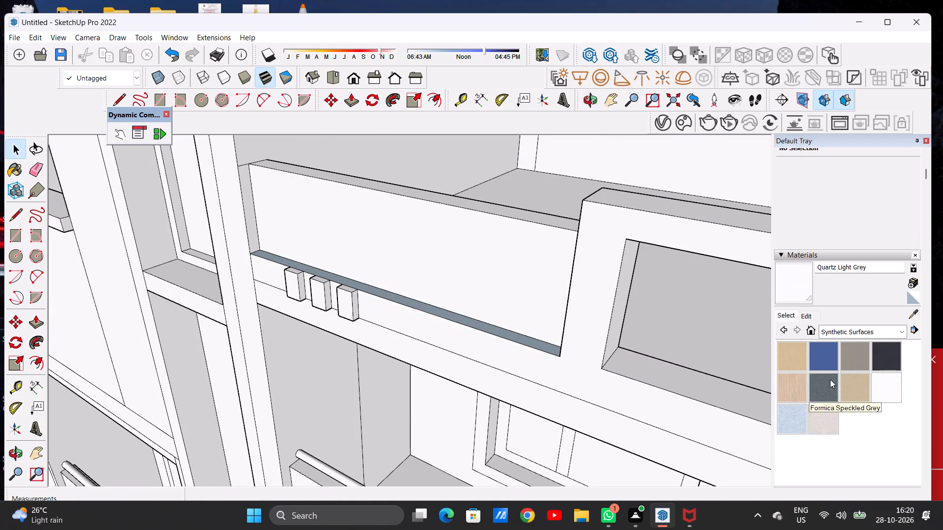
left_click(881, 376)
scroll(546, 364, "up", 11)
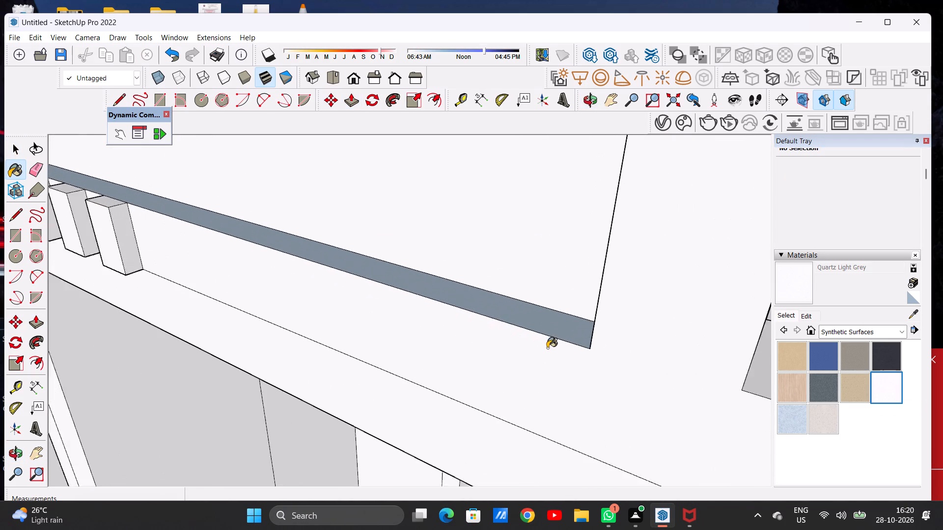
scroll(547, 348, "up", 1)
left_click(544, 320)
key("space")
scroll(508, 362, "down", 6)
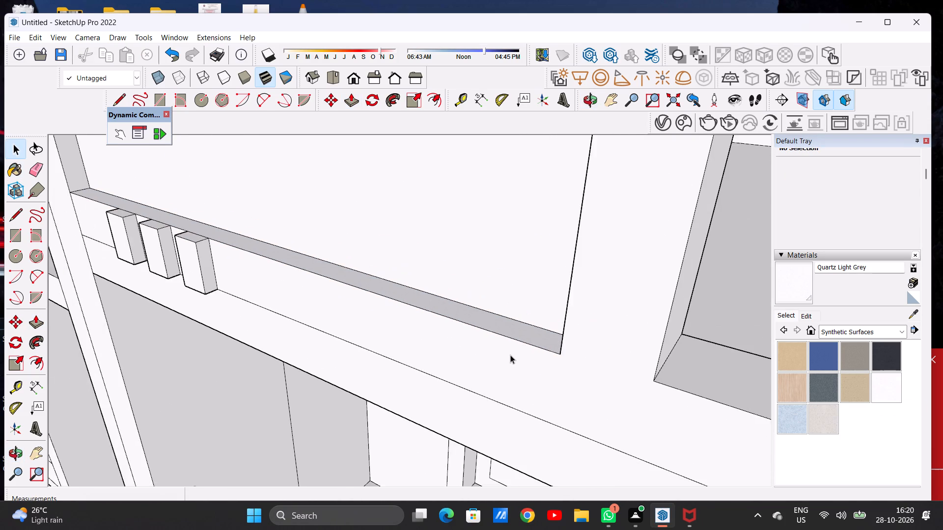
Examine the whole front facade from above and at eye level, including the ground floor and the balcony levels.
scroll(513, 356, "down", 20)
scroll(513, 356, "down", 20)
scroll(513, 356, "down", 4)
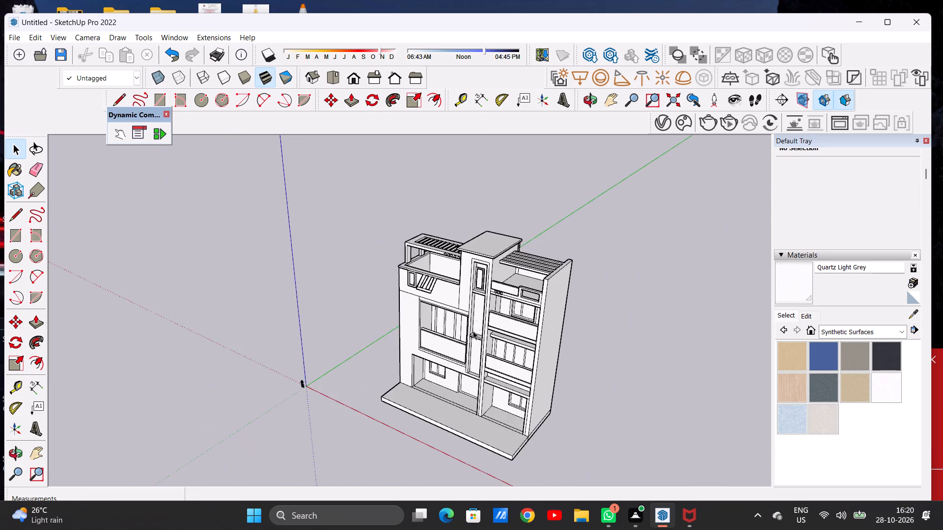
middle_click_drag(471, 335, 575, 257)
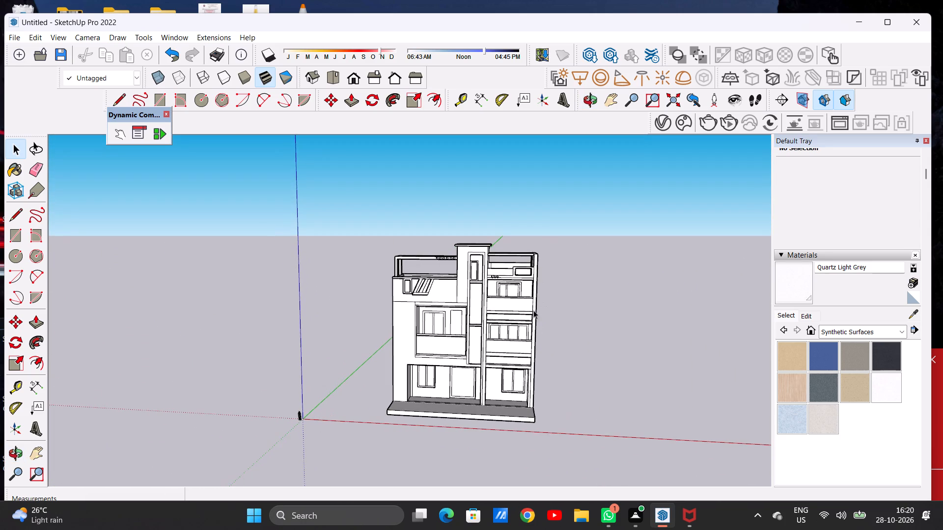
scroll(509, 372, "up", 4)
scroll(446, 296, "down", 6)
scroll(434, 362, "up", 8)
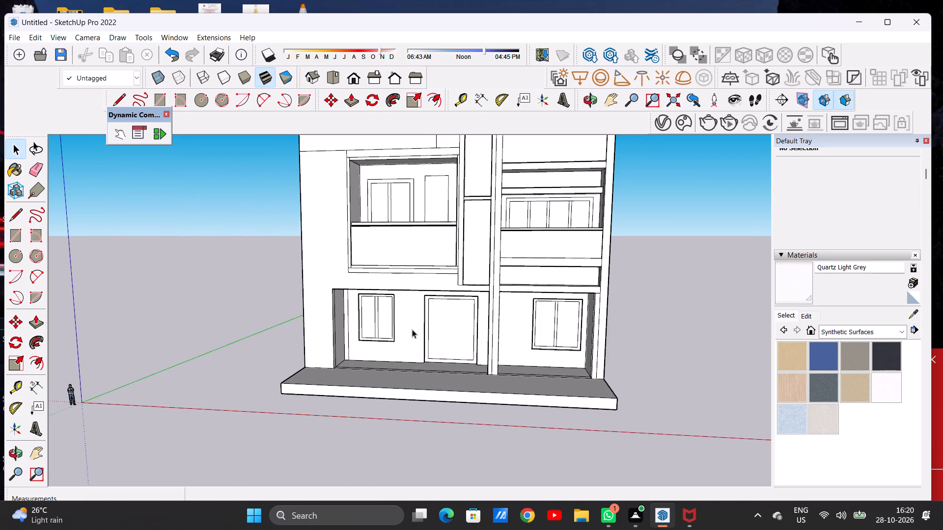
middle_click_drag(412, 329, 444, 411)
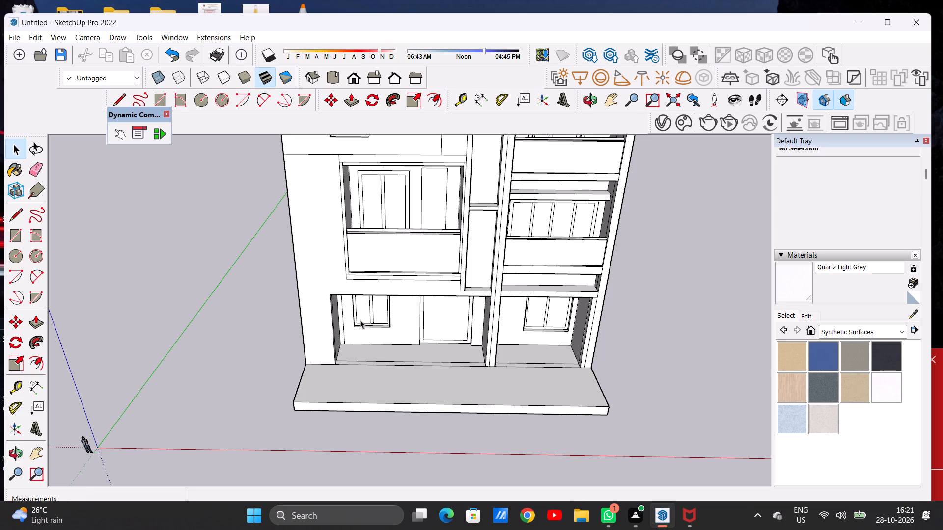
scroll(348, 337, "down", 11)
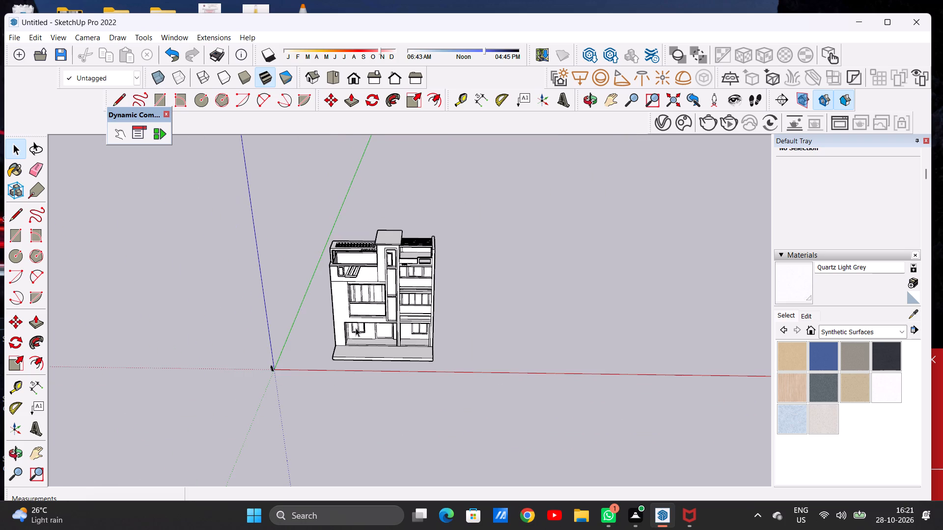
middle_click_drag(355, 327, 361, 238)
scroll(403, 316, "down", 7)
scroll(382, 339, "up", 4)
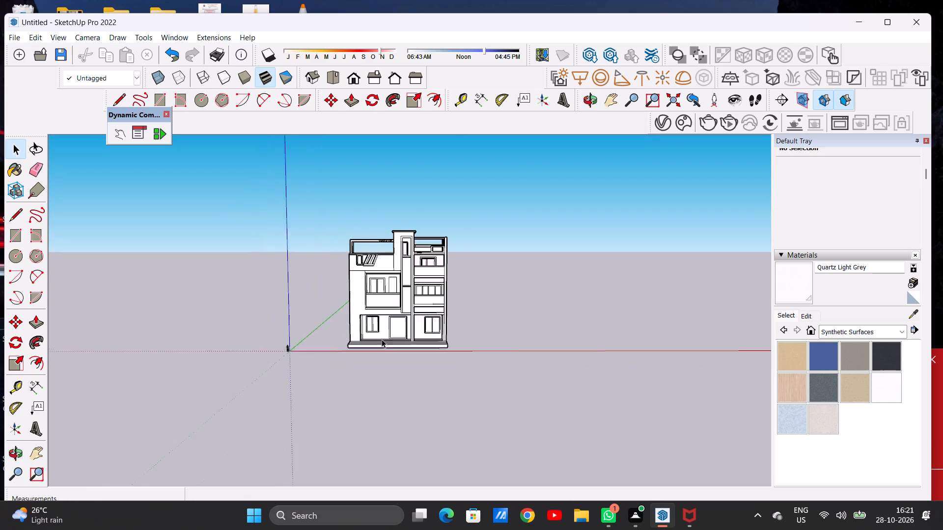
scroll(382, 339, "up", 4)
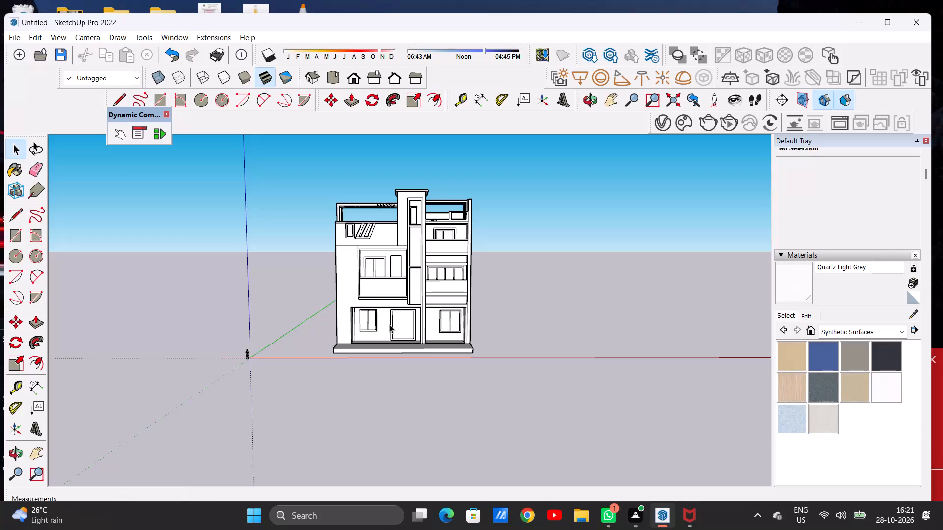
scroll(363, 293, "down", 5)
scroll(358, 271, "up", 15)
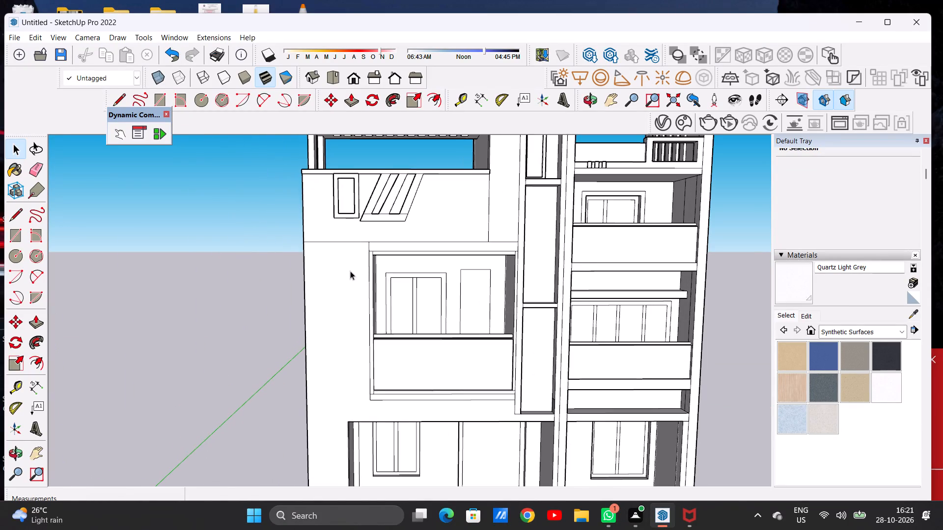
scroll(328, 281, "down", 4)
scroll(344, 282, "up", 3)
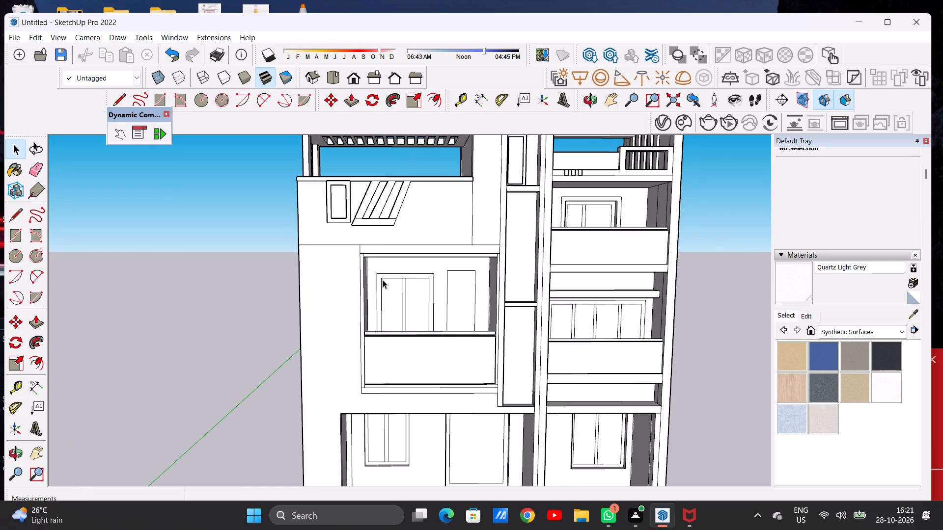
Erase the horizontal line on the front wall between the outer wall edge and the upper corner of the large balcony frame.
scroll(381, 294, "up", 2)
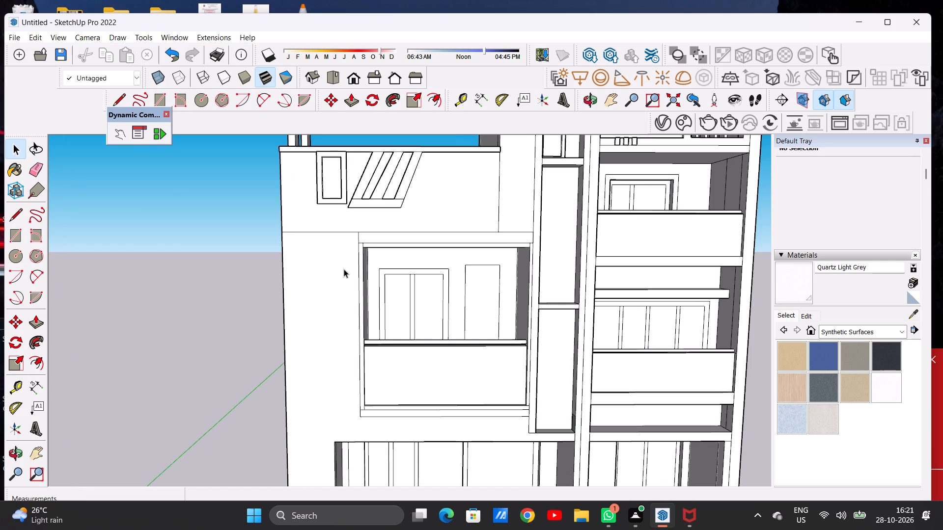
scroll(348, 243, "up", 2)
key("e")
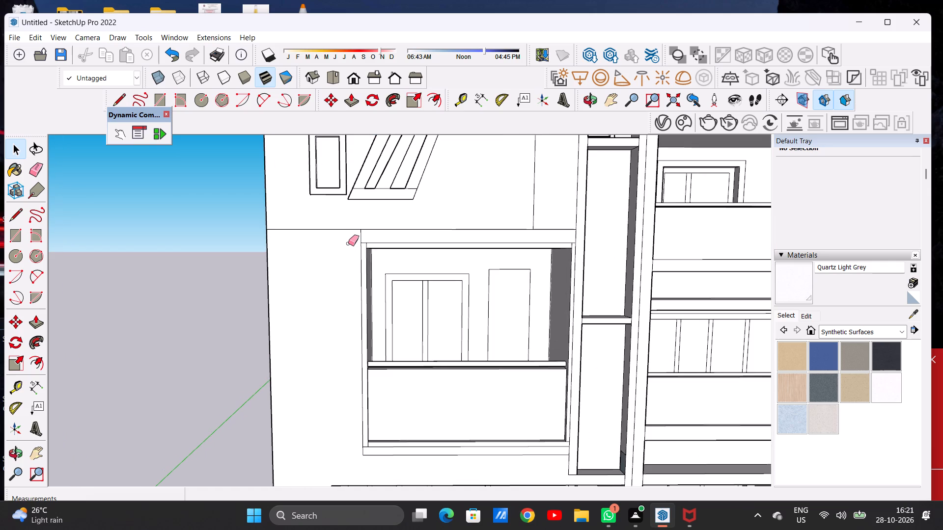
left_click_drag(335, 225, 335, 234)
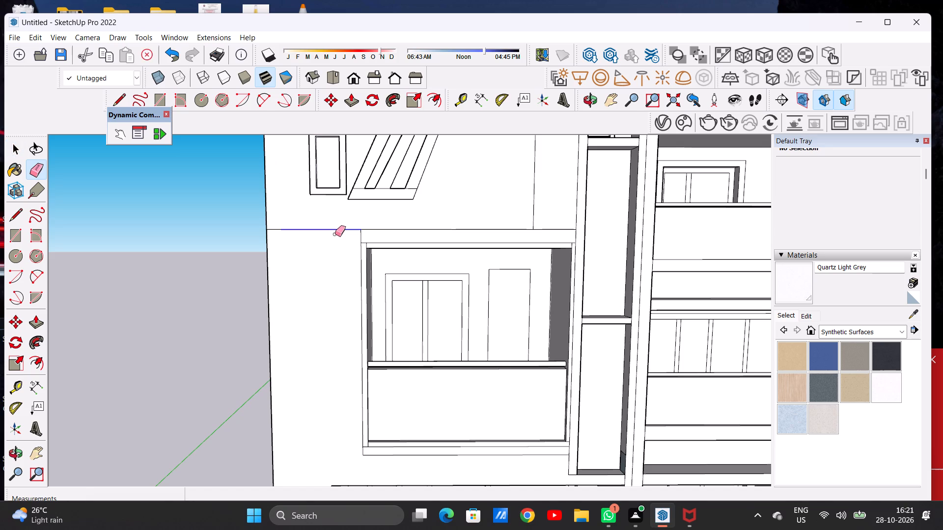
left_click_drag(278, 227, 277, 234)
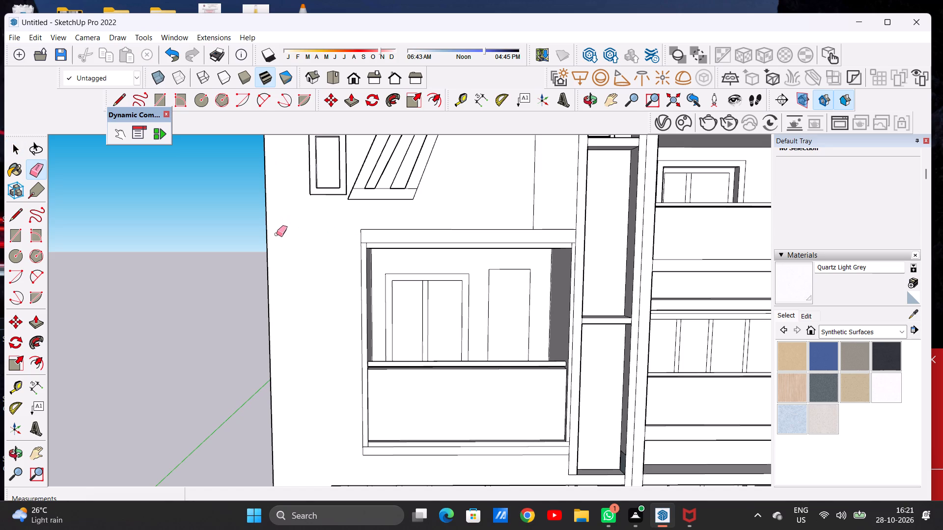
key("space")
scroll(279, 236, "down", 5)
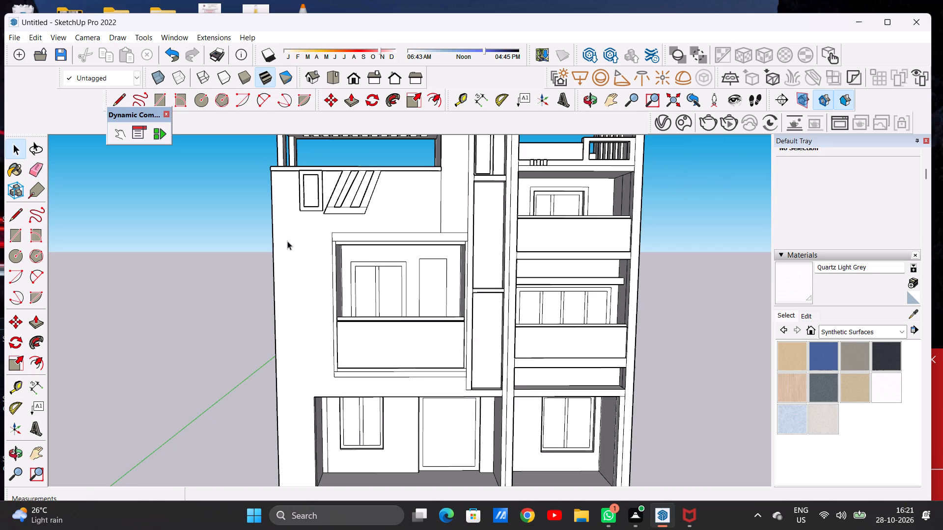
Examine the front facade, especially the blank wall strip between the outer wall edge and the large balcony frame.
scroll(340, 266, "down", 2)
scroll(331, 245, "up", 6)
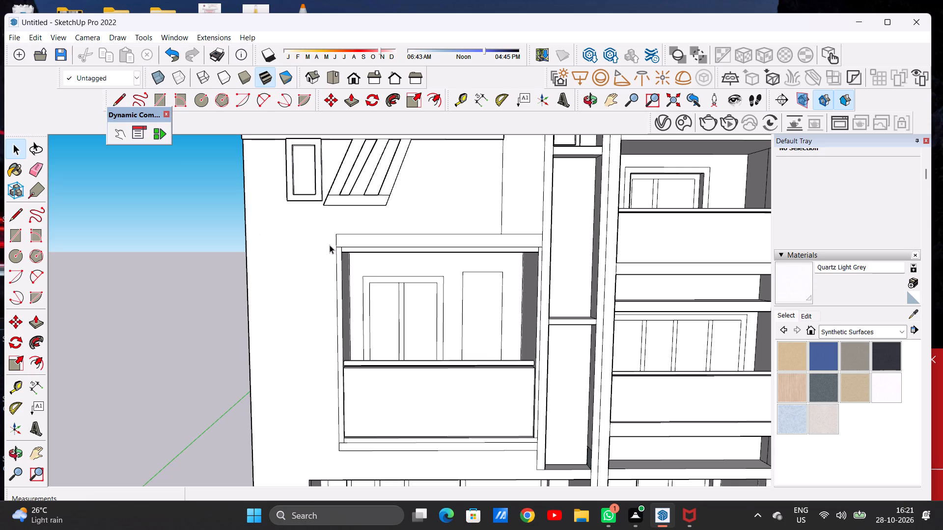
scroll(336, 244, "down", 3)
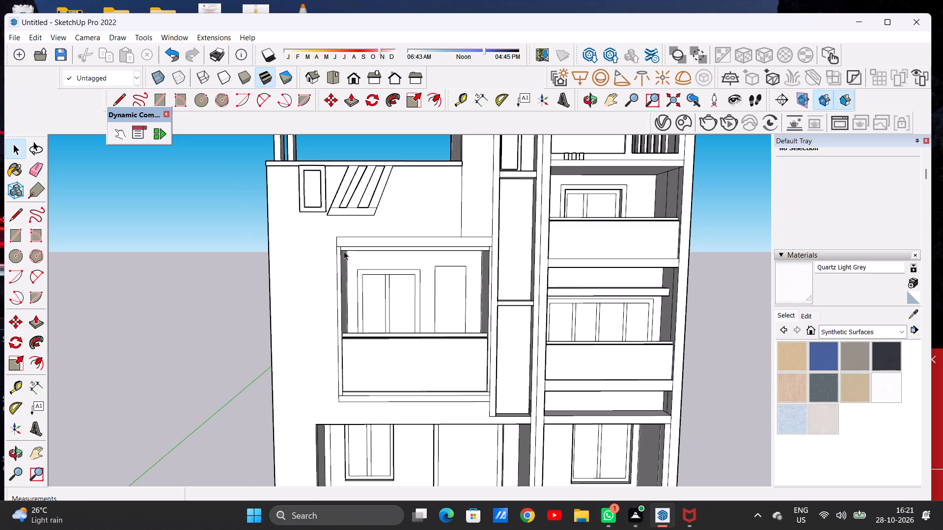
scroll(334, 232, "down", 5)
scroll(340, 237, "up", 1)
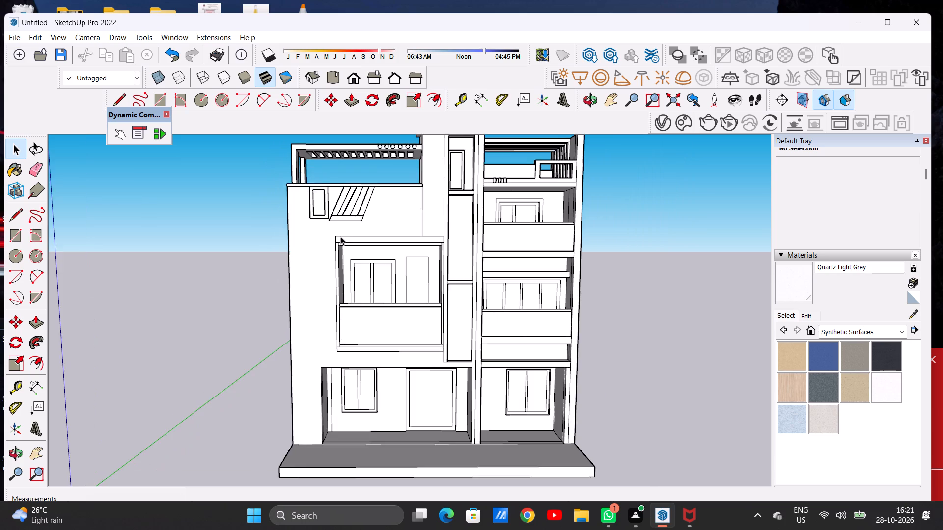
scroll(340, 237, "up", 1)
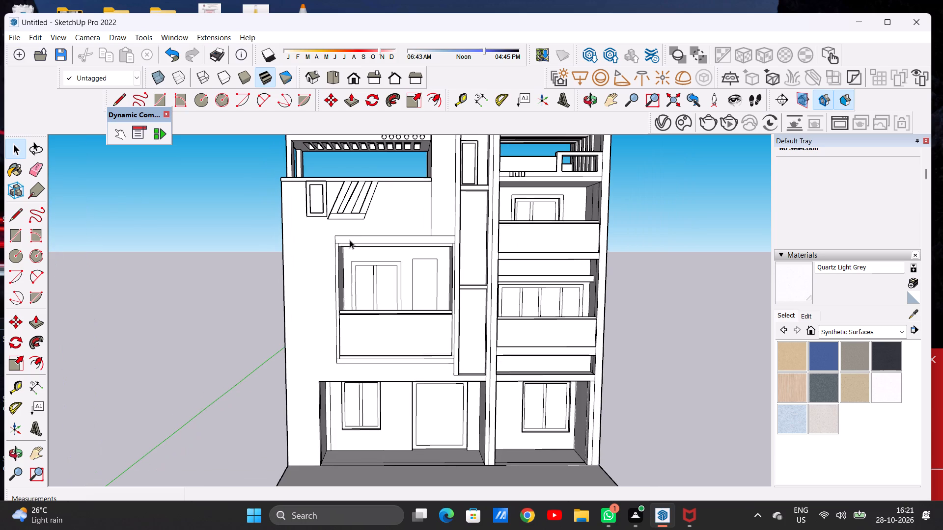
scroll(363, 245, "down", 8)
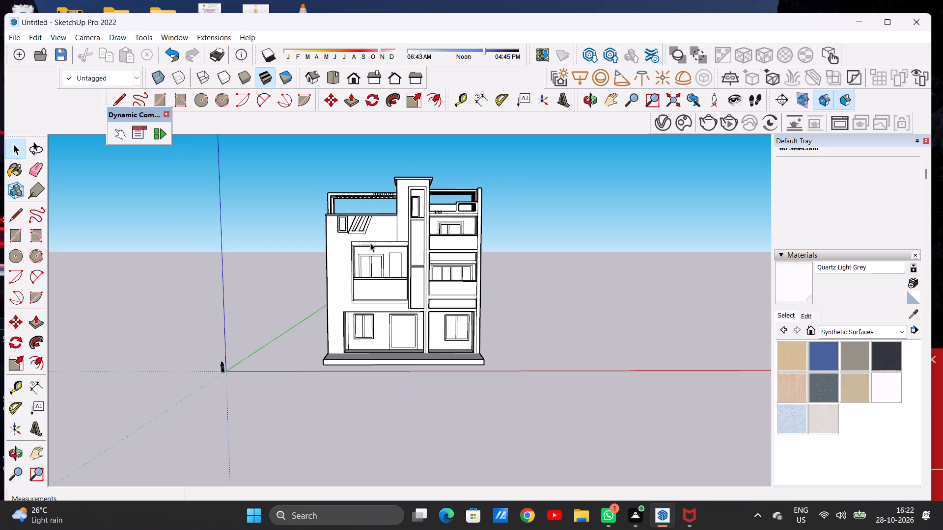
scroll(354, 251, "up", 7)
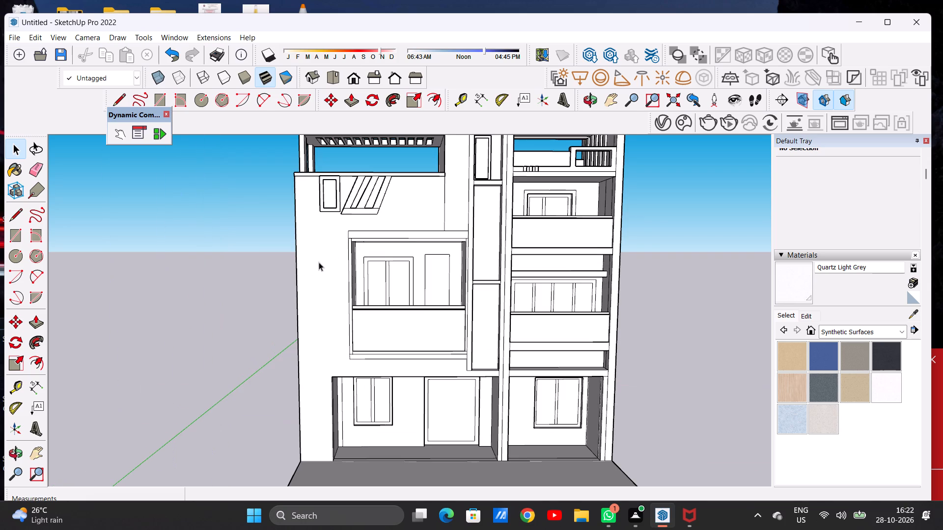
scroll(321, 259, "down", 5)
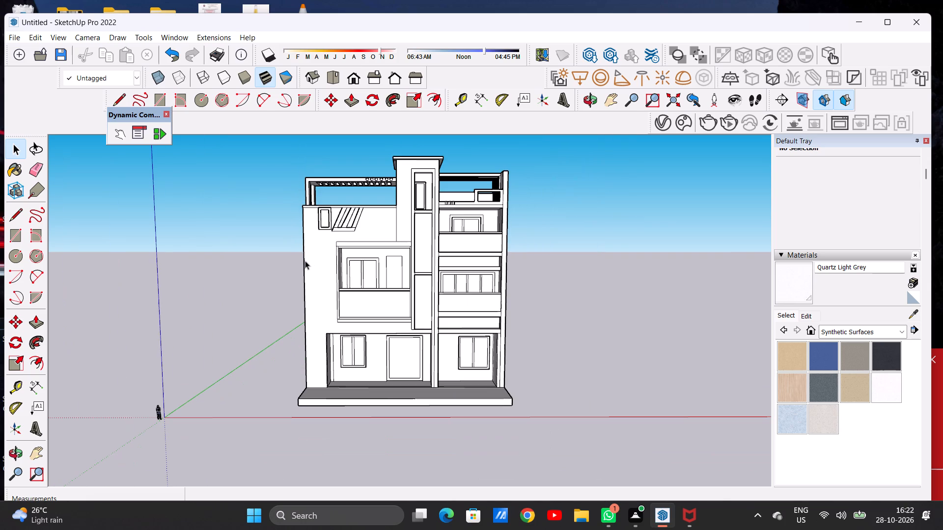
scroll(262, 249, "down", 8)
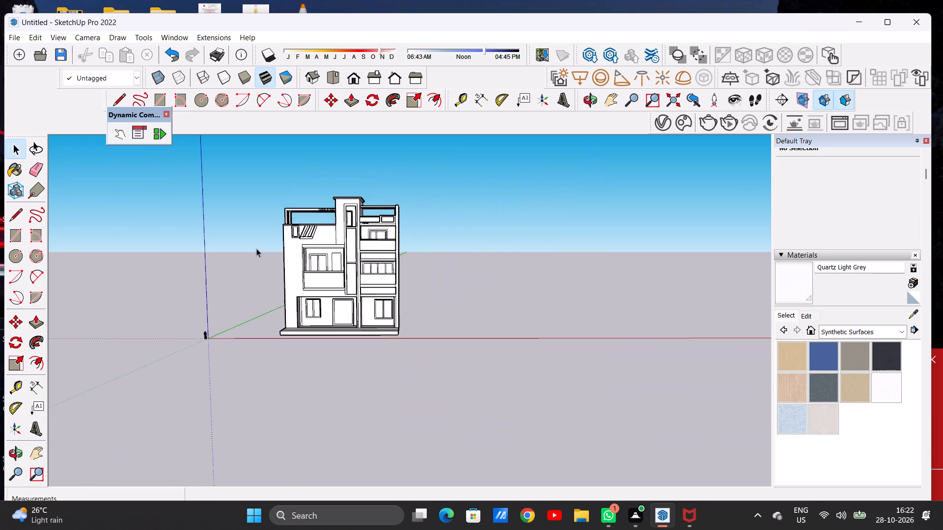
middle_click_drag(297, 268, 305, 238)
scroll(307, 250, "up", 7)
scroll(295, 250, "down", 1)
scroll(295, 250, "up", 6)
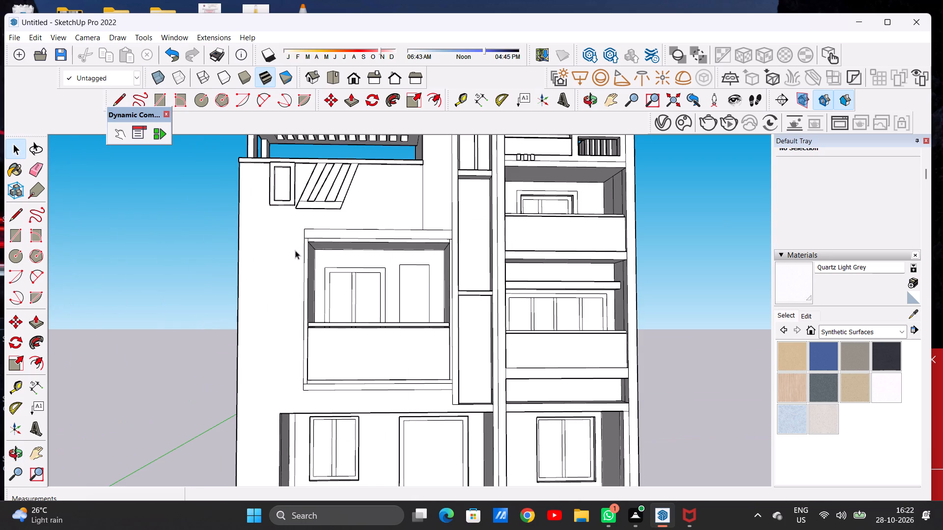
Draw a rectangle about 5' 2" wide and 6' 1" high on the blank front wall beside the large balcony frame.
key("r")
scroll(273, 230, "down", 8)
middle_click_drag(260, 243, 267, 260)
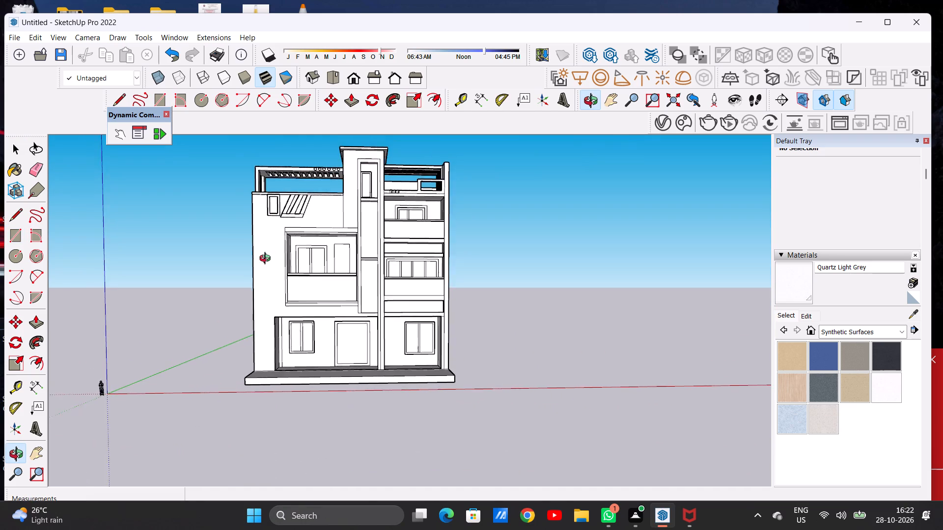
middle_click_drag(267, 260, 251, 267)
scroll(267, 255, "up", 7)
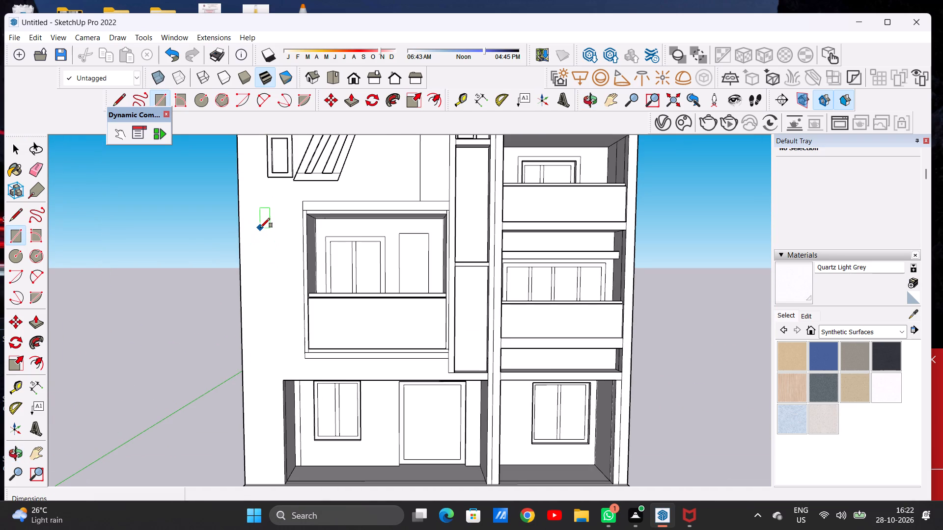
left_click(266, 232)
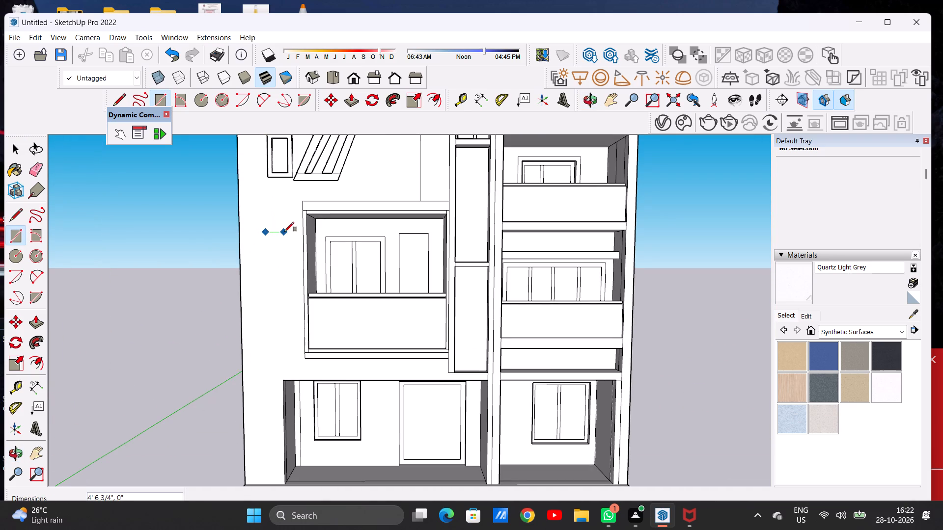
left_click(293, 231)
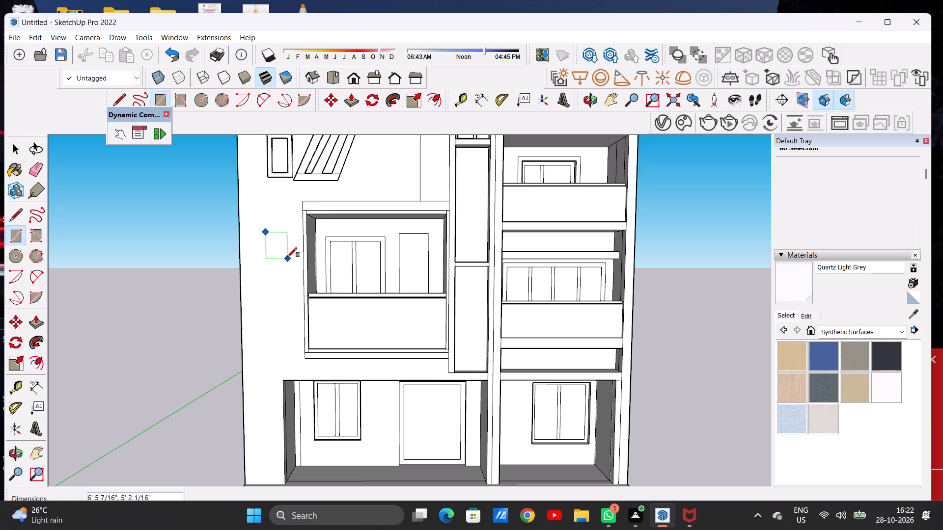
left_click(287, 257)
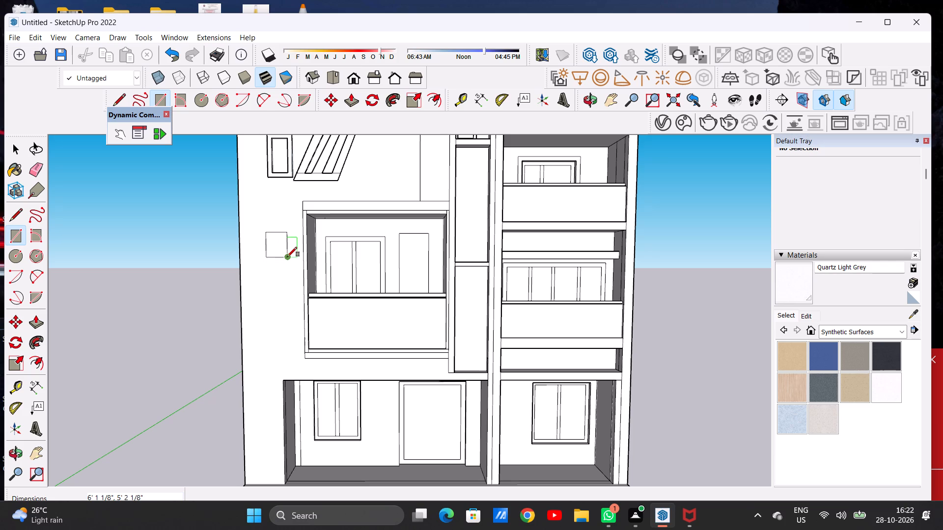
key("space")
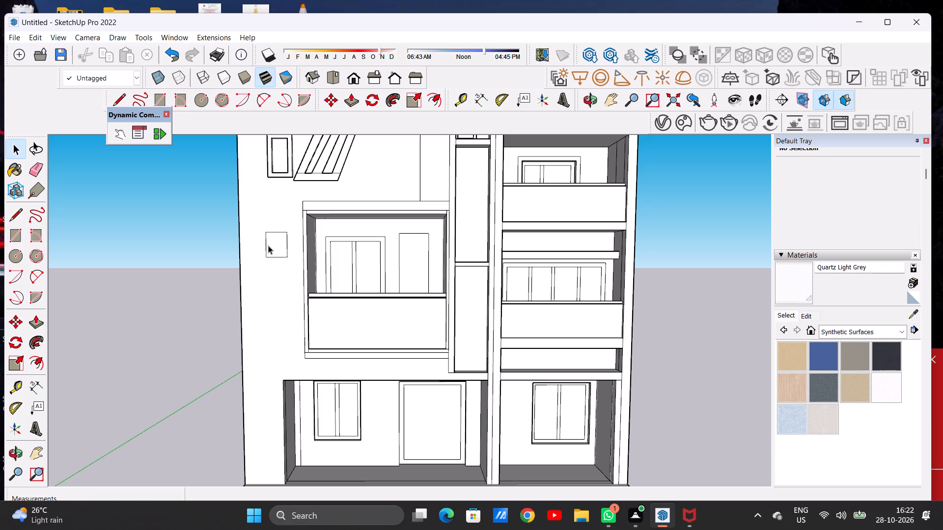
Copy the small wall rectangle twice straight down at about 9' spacing to form a vertical row of three.
double_click(277, 244)
key("m")
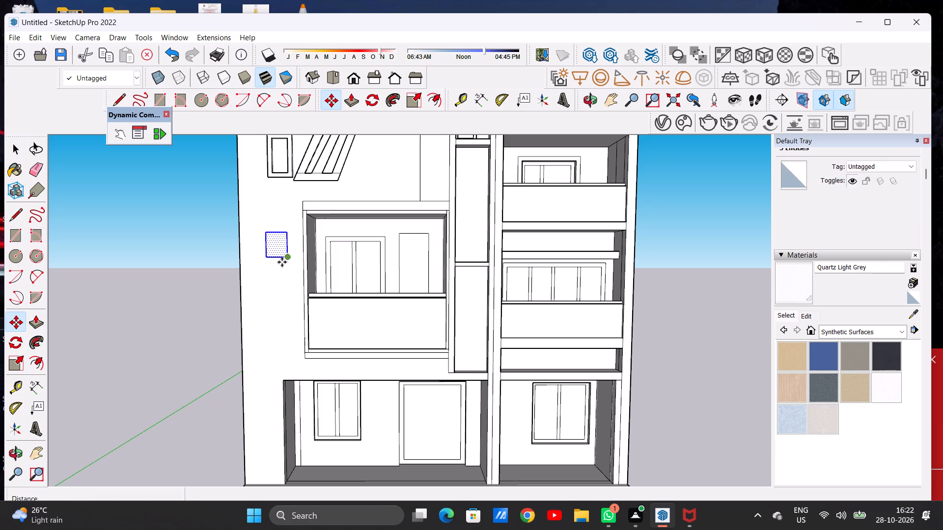
left_click(288, 261)
left_click(287, 298)
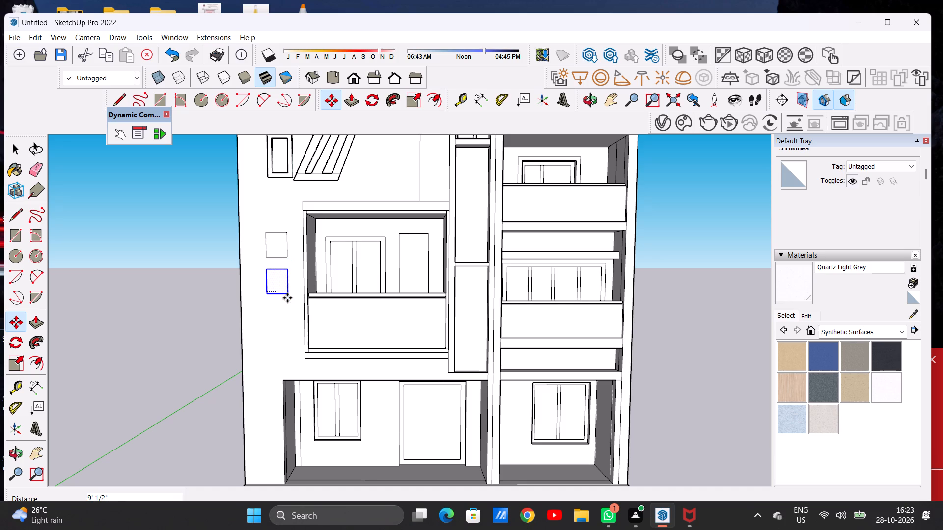
left_click(287, 298)
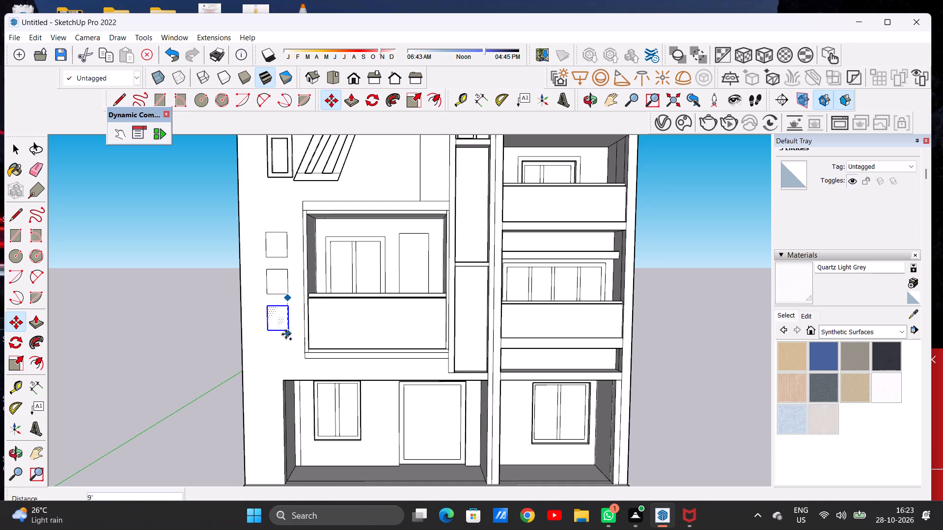
left_click(286, 334)
key("space")
scroll(322, 305, "down", 9)
left_click(492, 263)
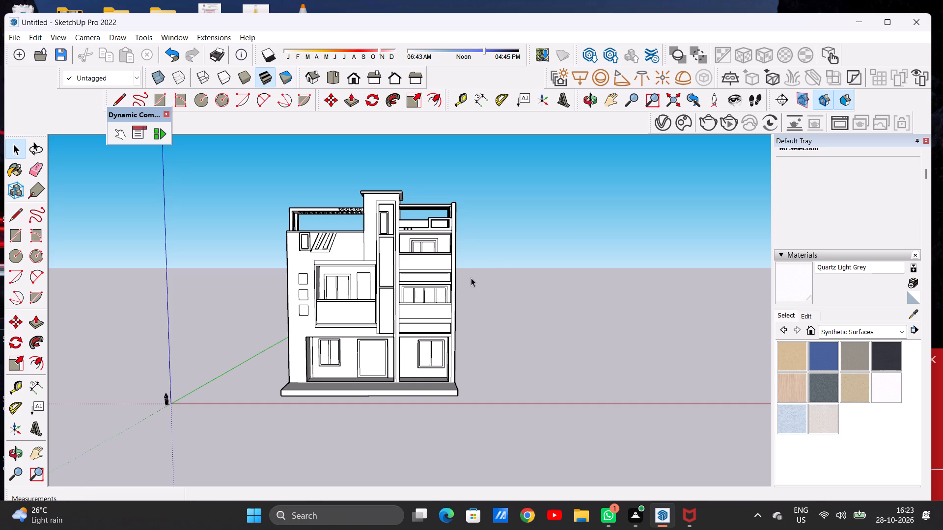
Offset the outlines of all three small wall rectangles inward by about 10" to form matching frames.
scroll(484, 270, "down", 7)
scroll(453, 265, "up", 7)
scroll(509, 256, "down", 7)
scroll(420, 296, "up", 3)
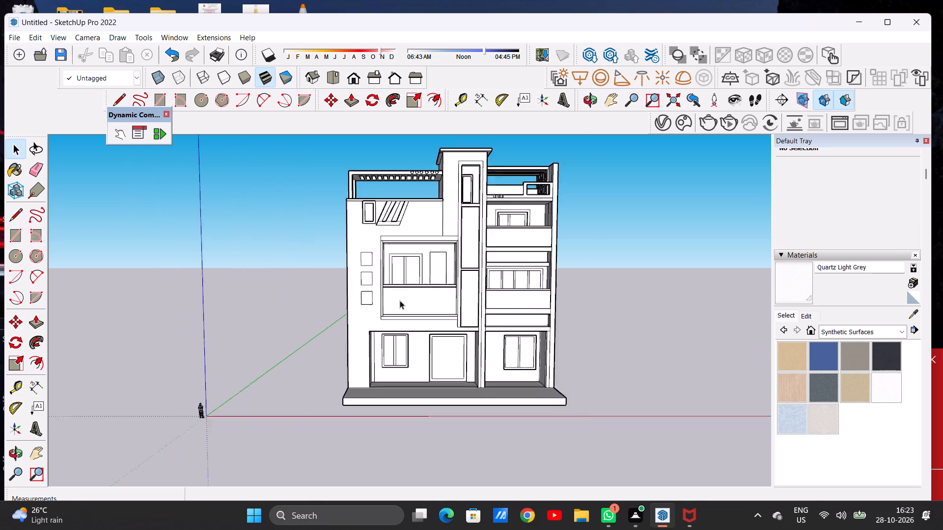
scroll(400, 300, "up", 4)
middle_click_drag(392, 305, 364, 280)
scroll(359, 298, "up", 5)
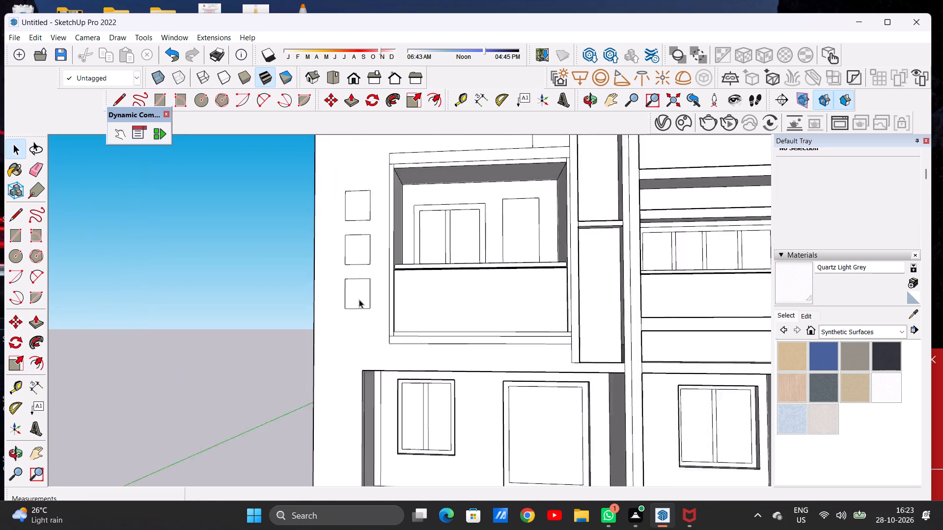
scroll(359, 299, "up", 3)
middle_click_drag(361, 297, 370, 307)
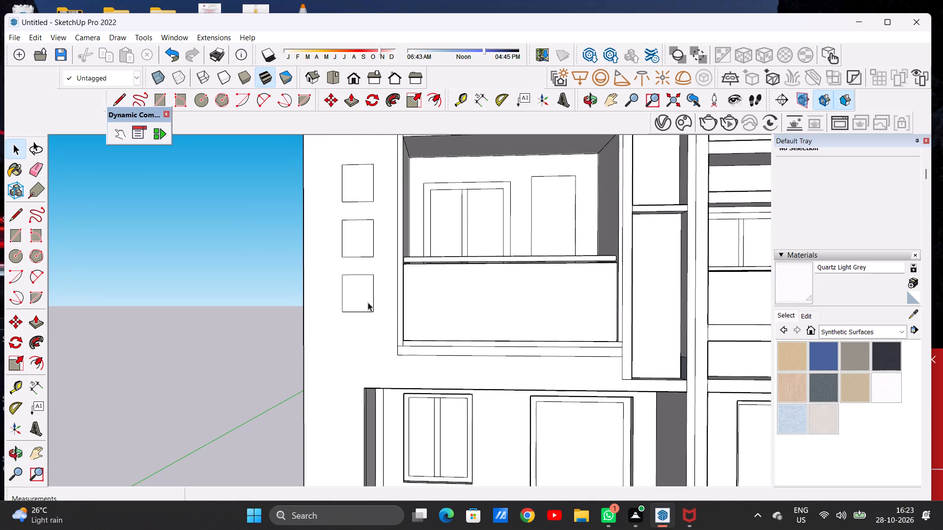
scroll(366, 301, "down", 7)
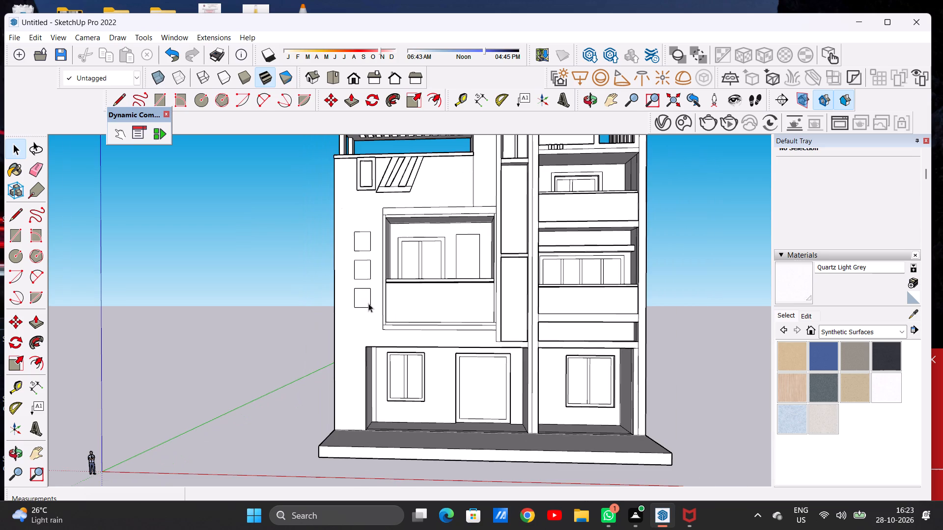
scroll(362, 248, "up", 7)
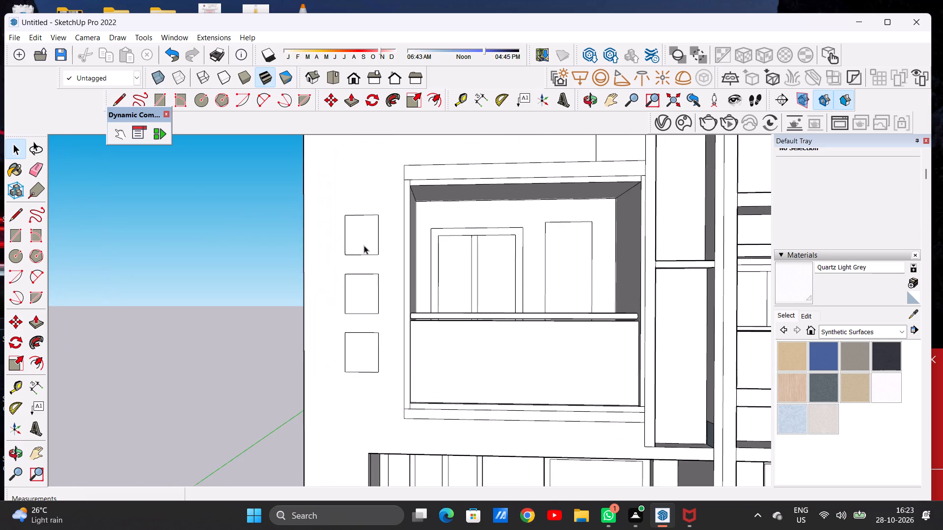
scroll(364, 245, "up", 2)
key("o")
key("f")
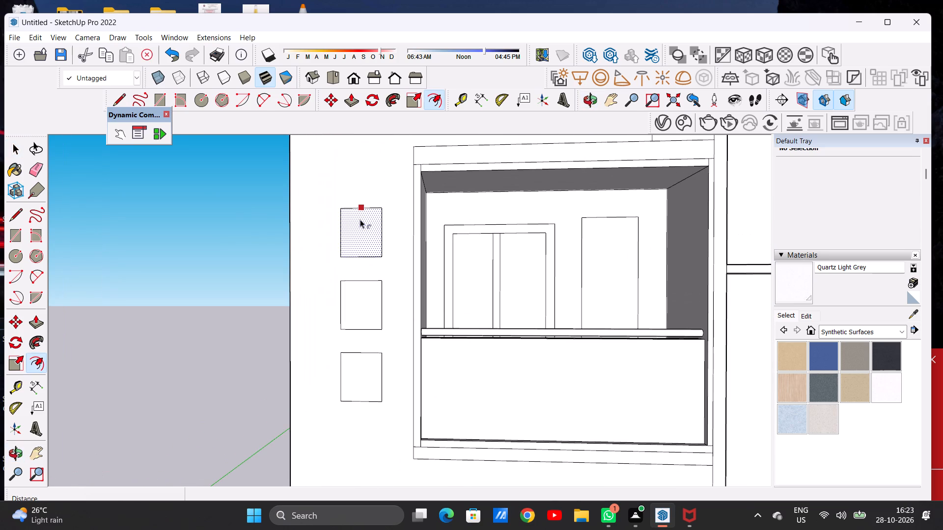
left_click(350, 214)
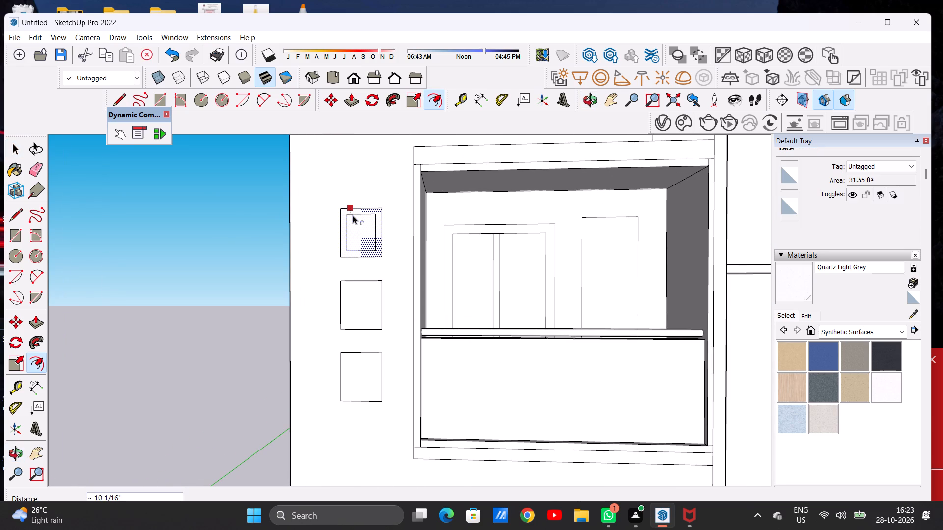
left_click(353, 215)
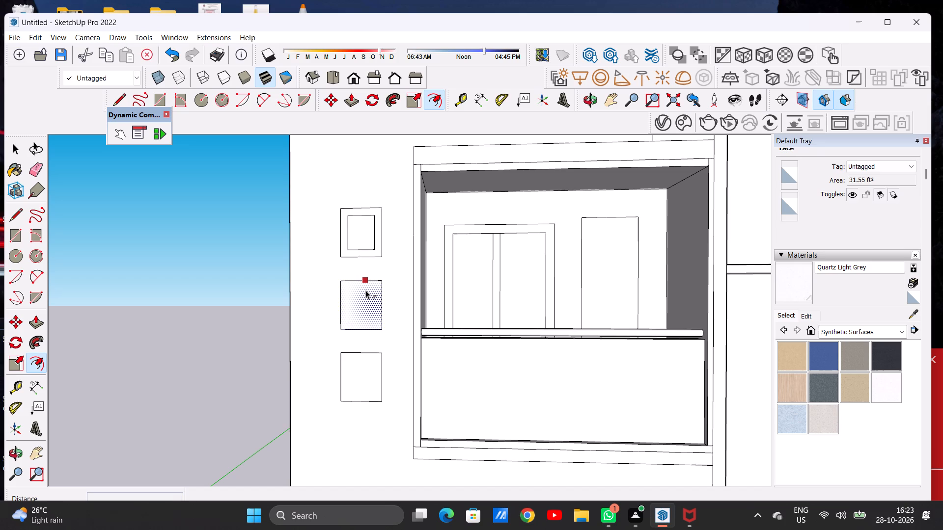
double_click(365, 290)
double_click(364, 364)
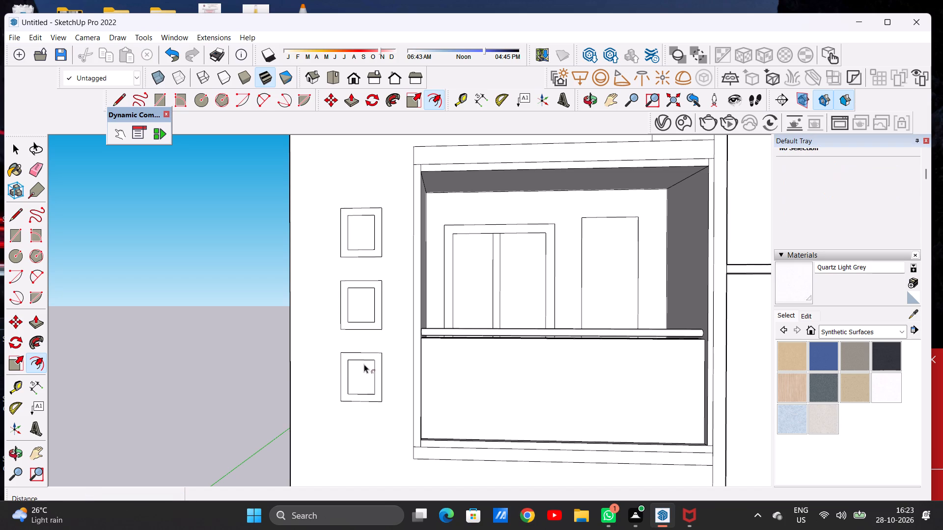
key("space")
Draw a line from the top frame's upper edge about 3' 6" up, continuing about 9' 5" horizontally to the outer wall edge.
scroll(379, 308, "down", 3)
middle_click_drag(369, 308, 377, 309)
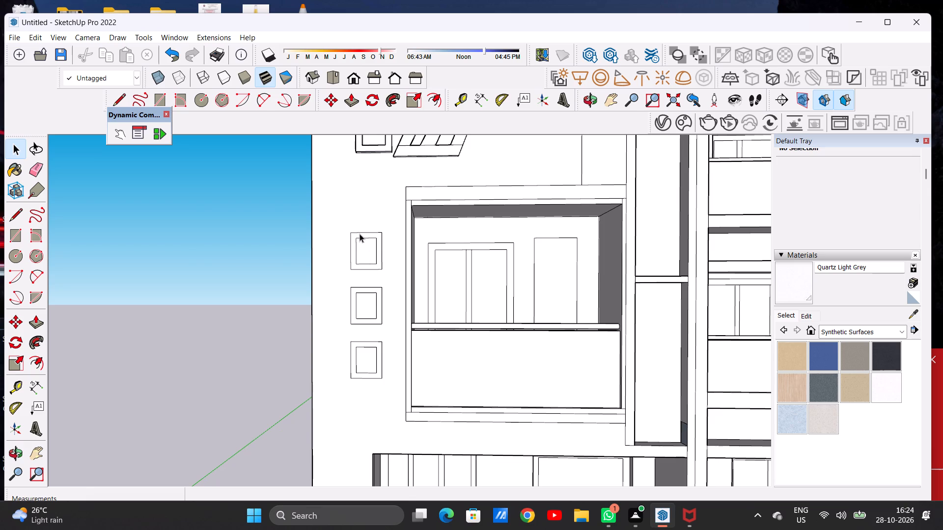
scroll(360, 234, "up", 2)
scroll(360, 234, "down", 1)
scroll(360, 234, "up", 1)
key("l")
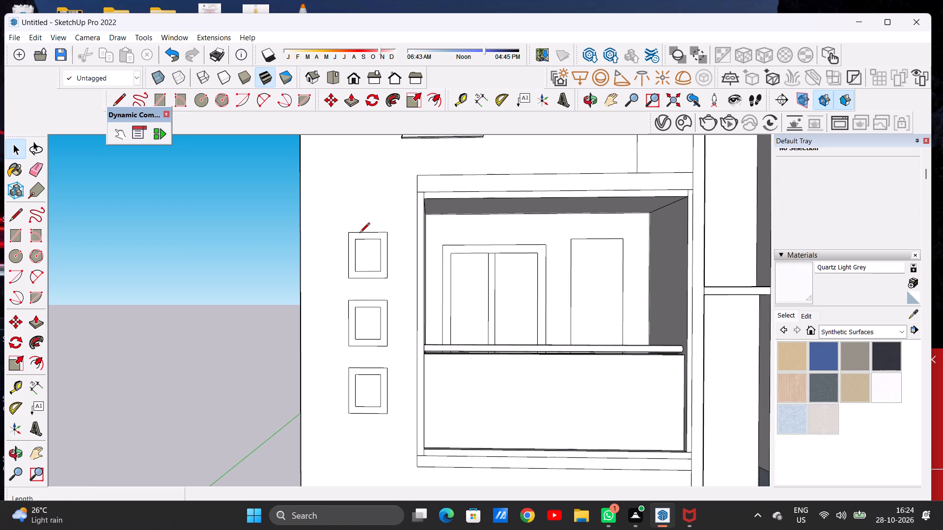
scroll(371, 235, "up", 6)
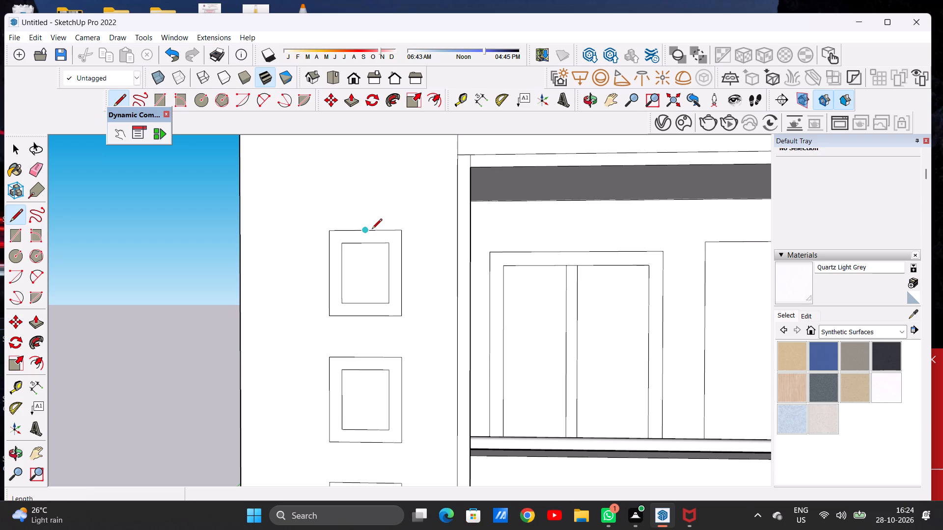
scroll(369, 232, "up", 5)
left_click(371, 229)
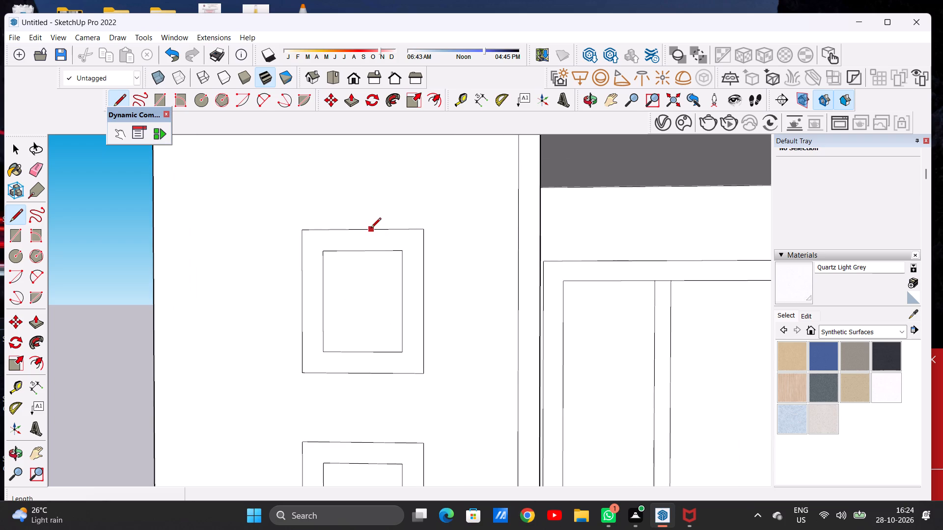
scroll(372, 208, "down", 13)
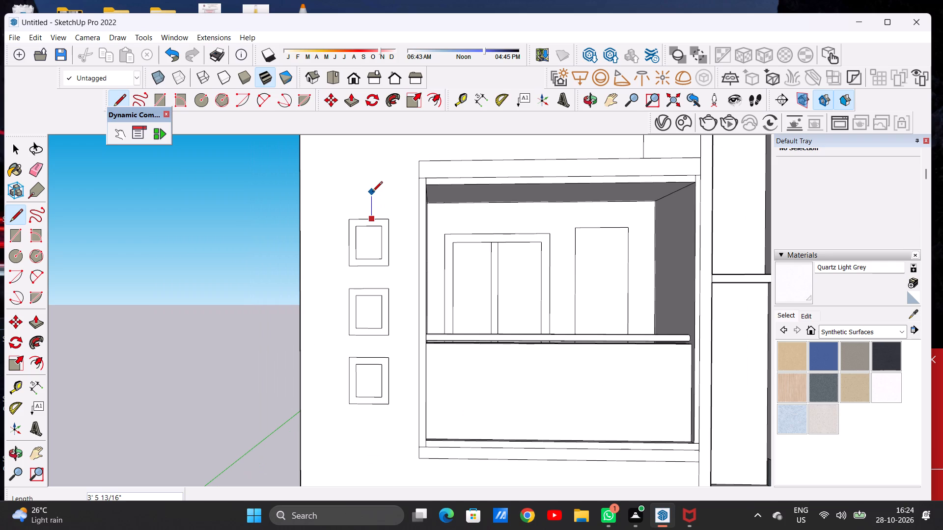
left_click(372, 192)
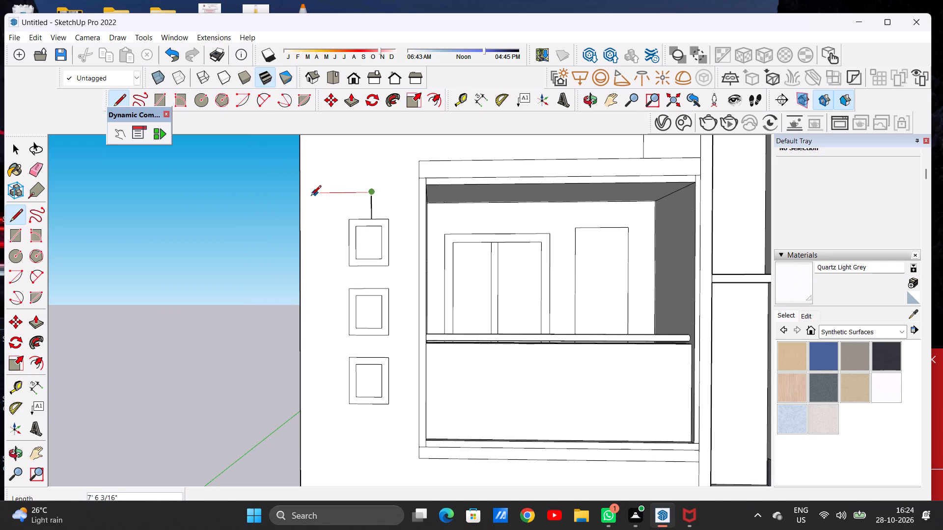
left_click(300, 195)
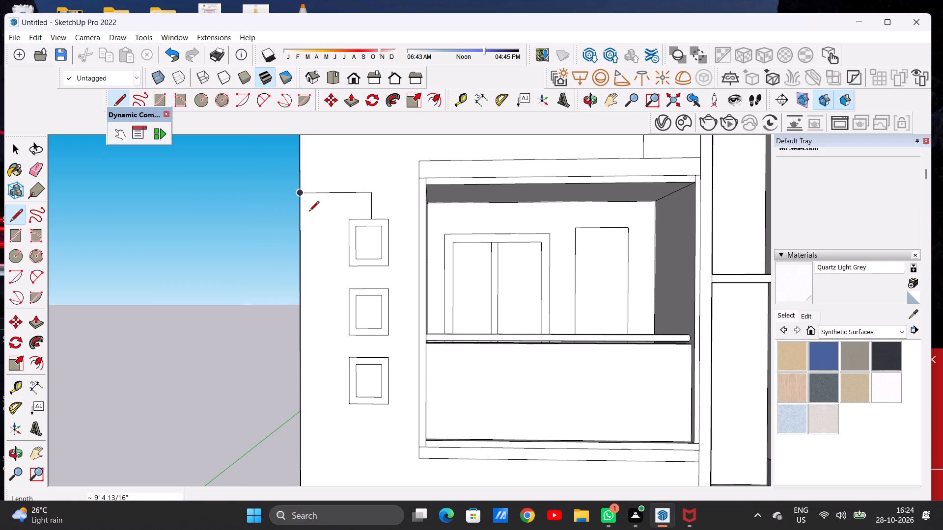
Draw a parallel inner line from the outer wall edge, about 8' 8" across and down to the top frame, forming a narrow L-shaped band.
scroll(309, 212, "up", 3)
left_click(299, 195)
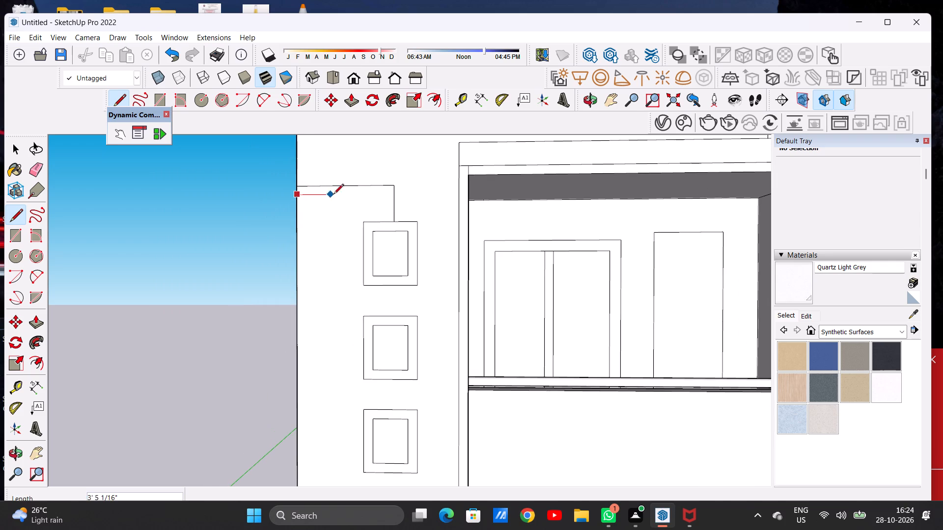
left_click(387, 195)
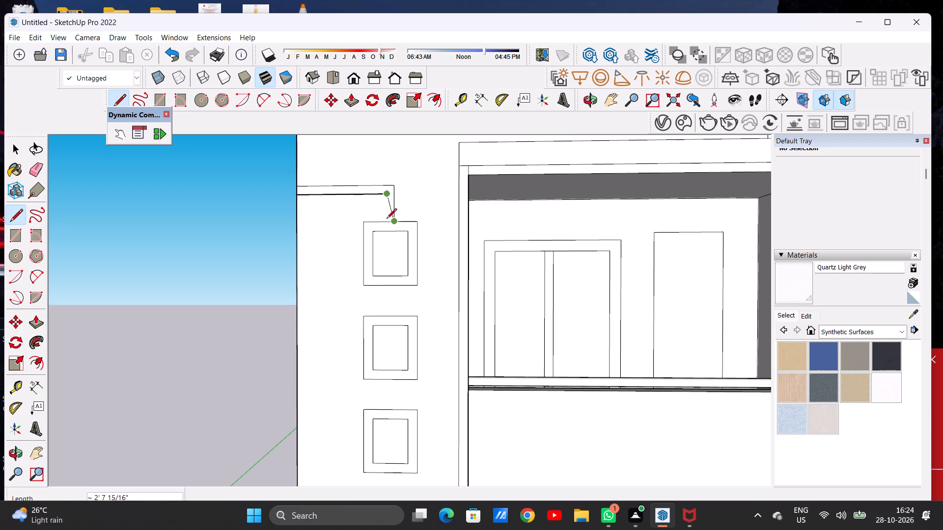
left_click(387, 219)
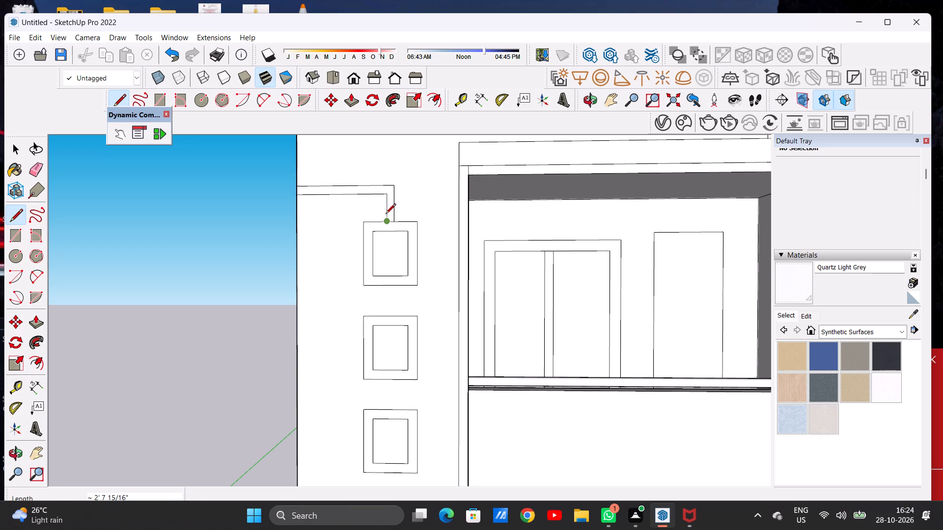
Draw a vertical line about 24' 2" long from the band's outer line at the top frame through all three frames to the lowest frame's bottom edge.
scroll(402, 189, "down", 7)
scroll(396, 237, "up", 5)
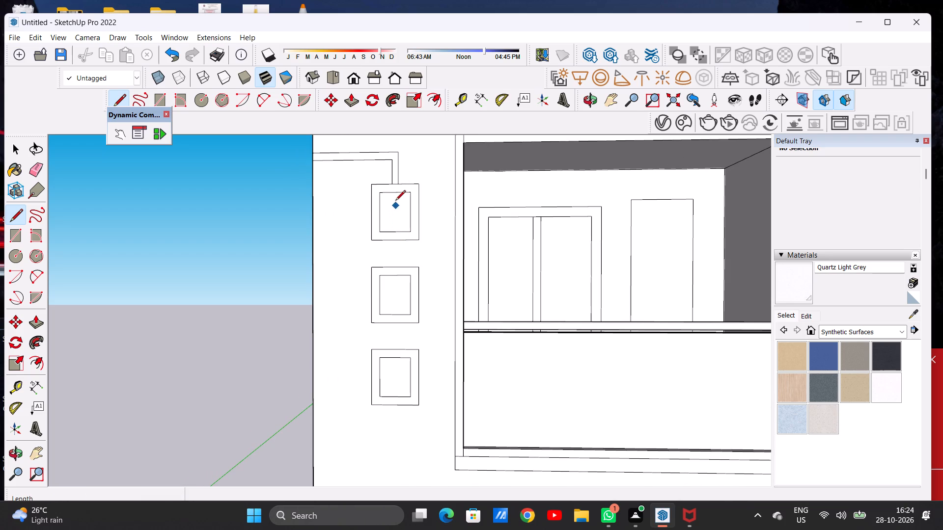
scroll(401, 185, "up", 5)
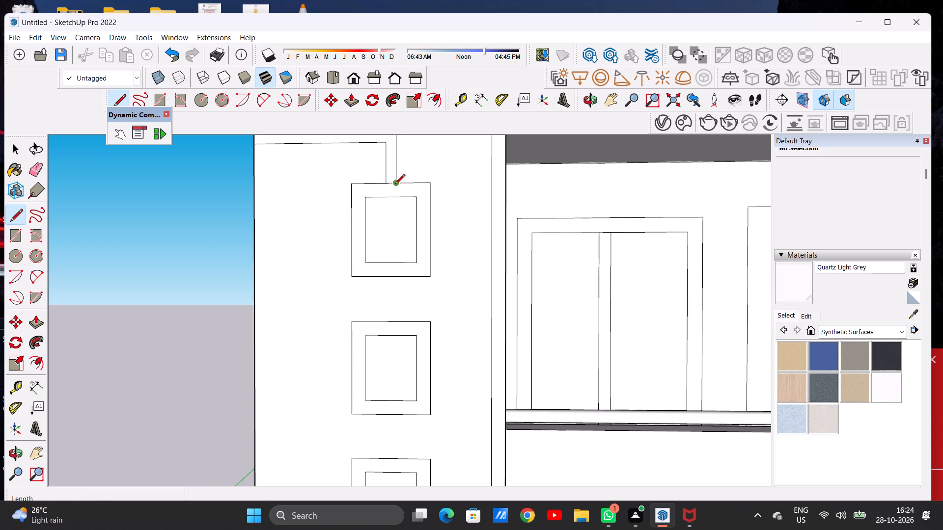
left_click(395, 185)
scroll(403, 199, "down", 9)
scroll(403, 245, "up", 3)
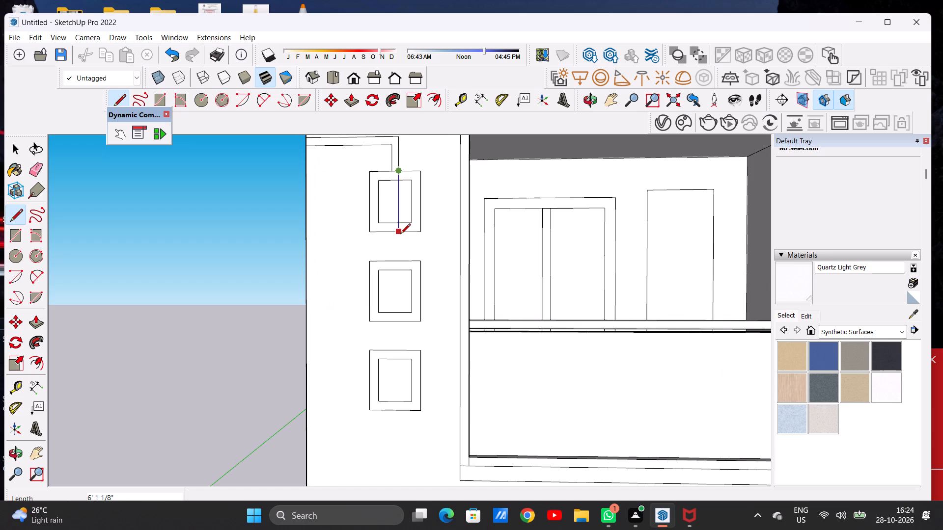
scroll(401, 243, "down", 9)
scroll(397, 289, "up", 5)
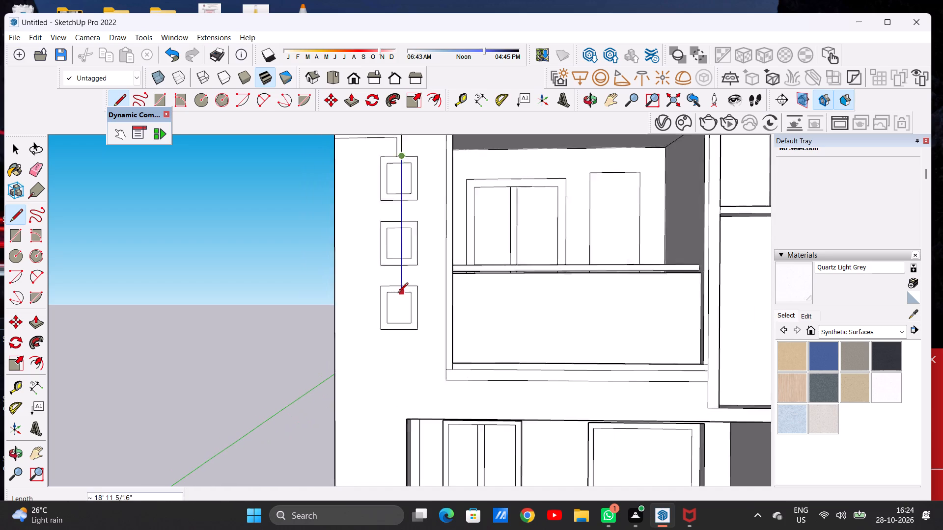
scroll(398, 293, "up", 1)
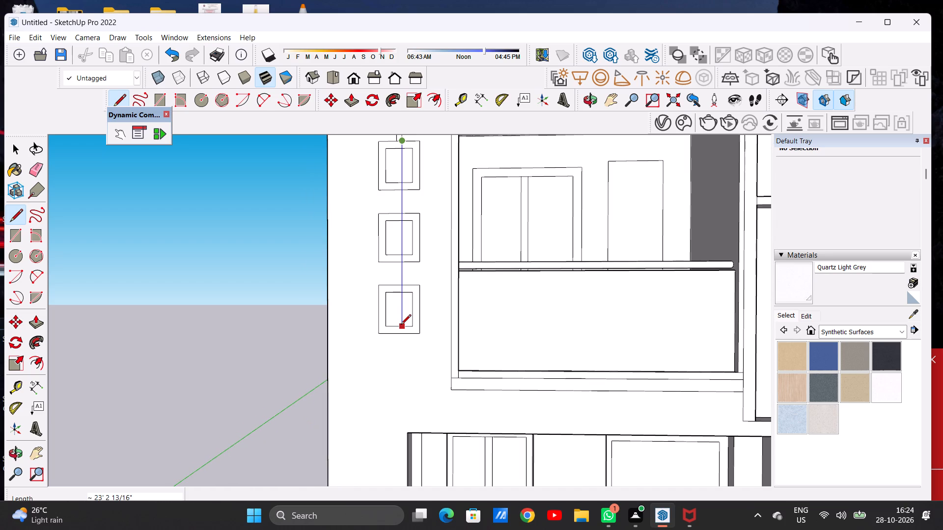
scroll(401, 337, "up", 6)
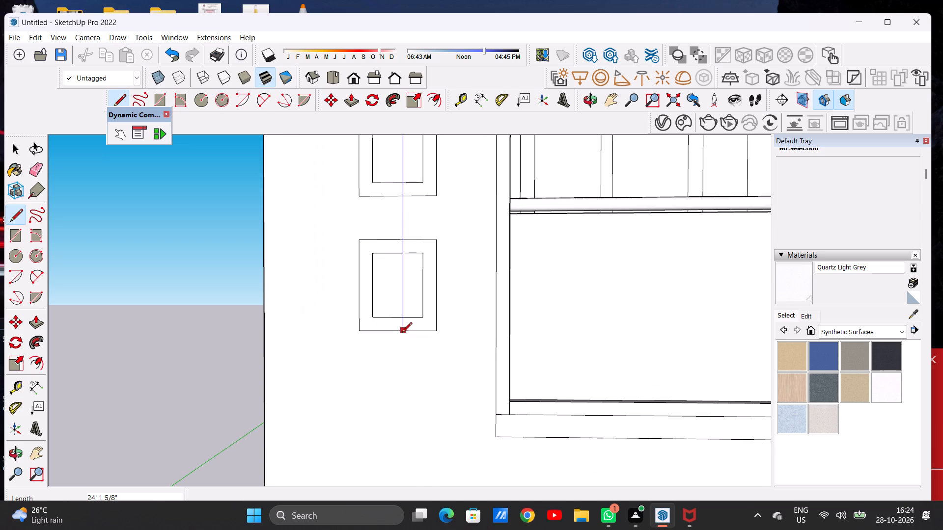
left_click(402, 333)
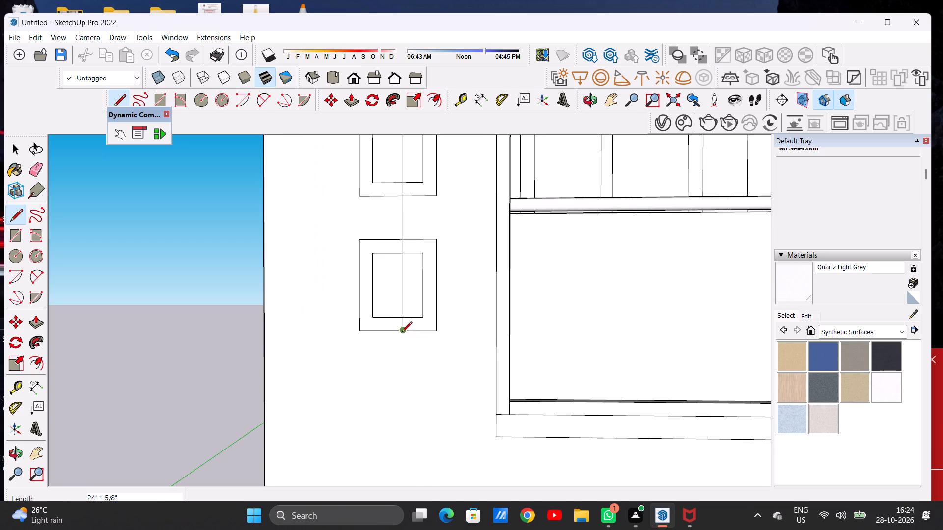
Extend the vertical line about 3' below the lowest frame, continuing about 9' 5" horizontally to the outer wall edge.
left_click(402, 333)
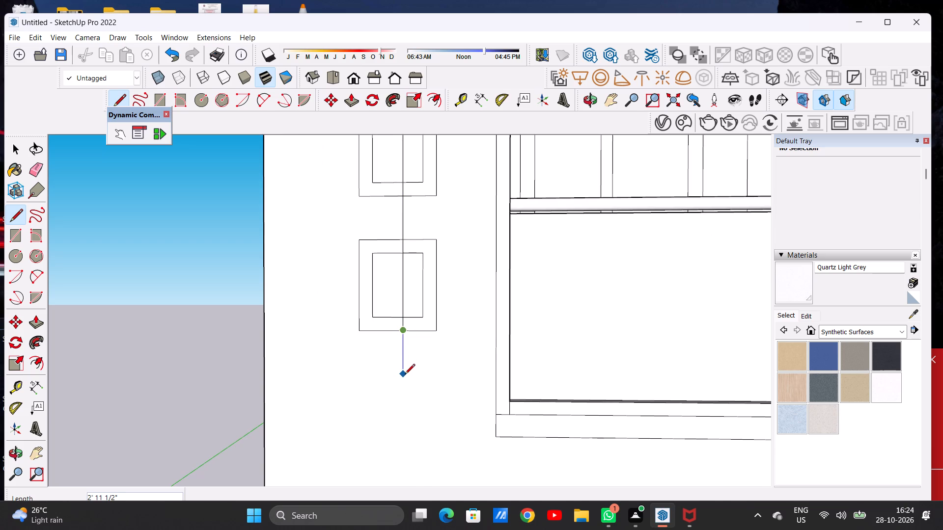
left_click(405, 376)
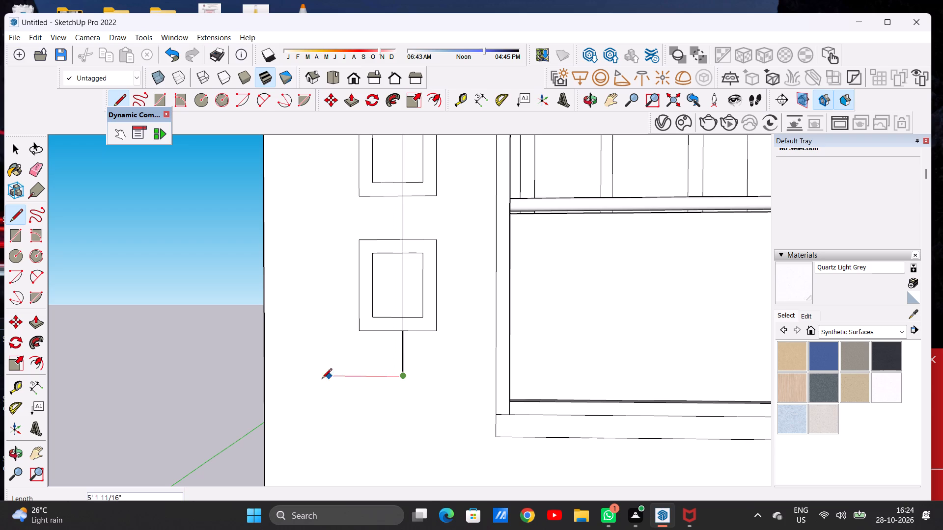
left_click(261, 378)
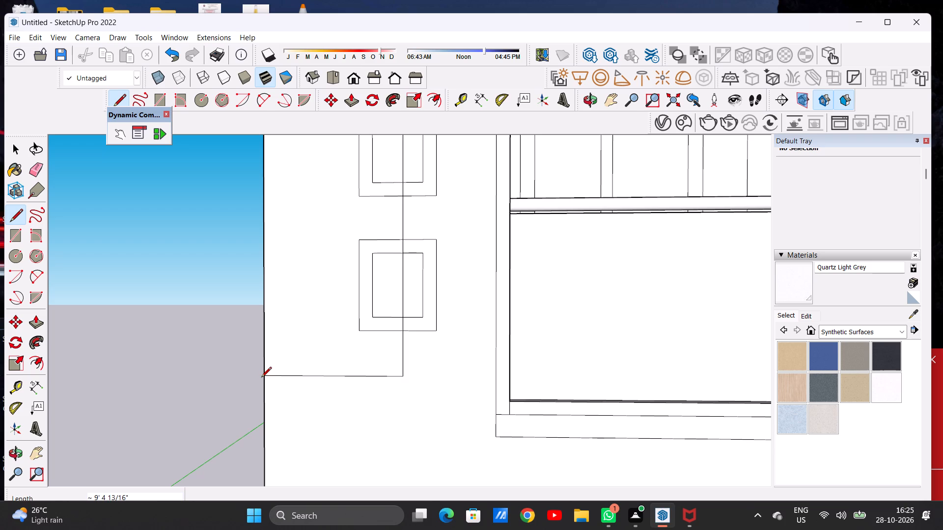
Draw an inner parallel line about 26' 6 1/4" down from the top square frame, then about 8' 8 3/4" across to the wall edge.
key("space")
type("L")
scroll(333, 374, "down", 11)
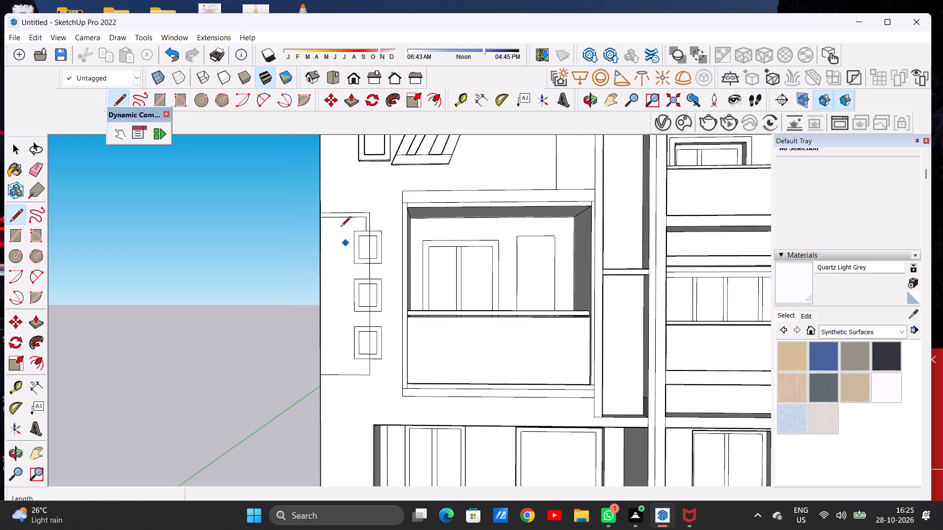
scroll(370, 250, "up", 13)
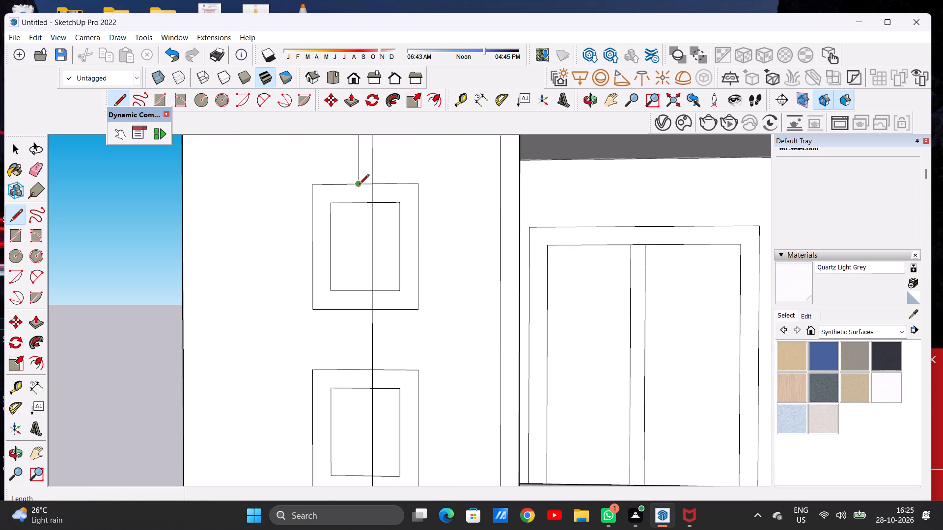
left_click(359, 185)
scroll(361, 227, "down", 14)
scroll(361, 273, "down", 6)
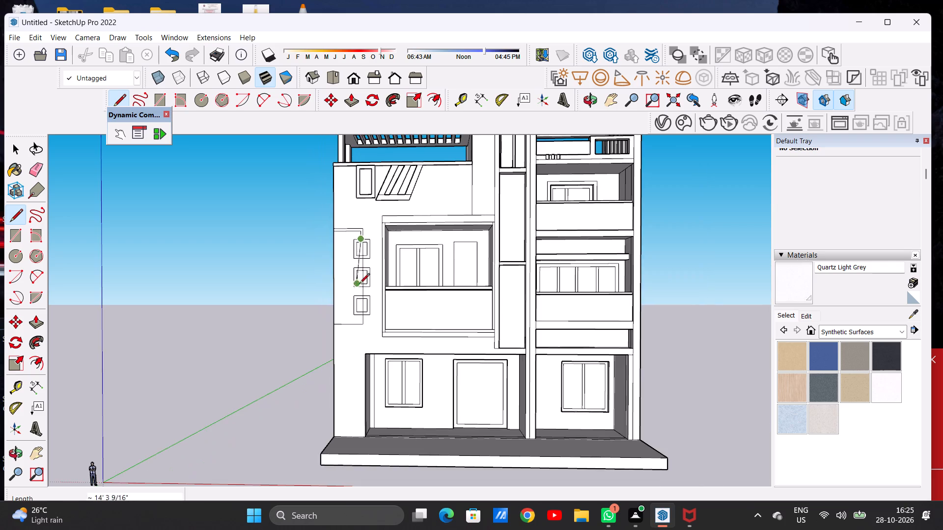
scroll(360, 321, "up", 4)
scroll(360, 324, "down", 1)
scroll(360, 324, "up", 12)
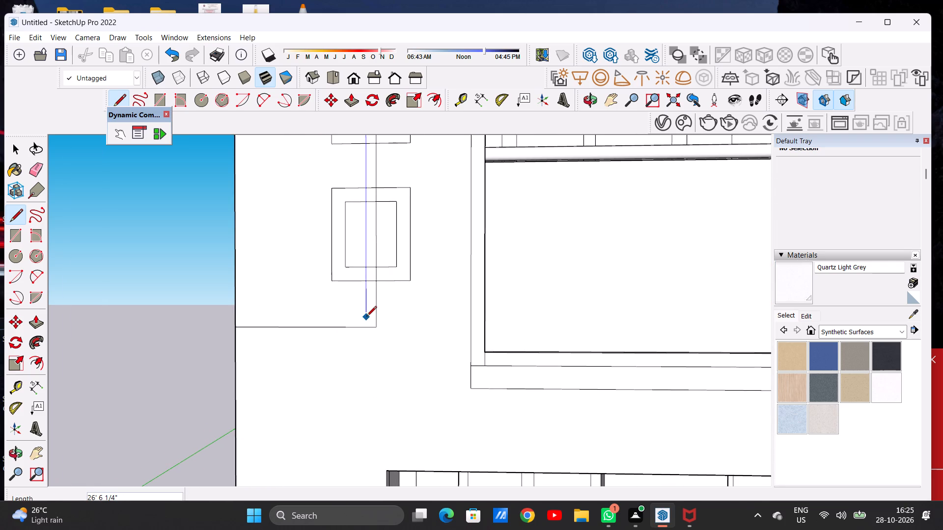
left_click(366, 317)
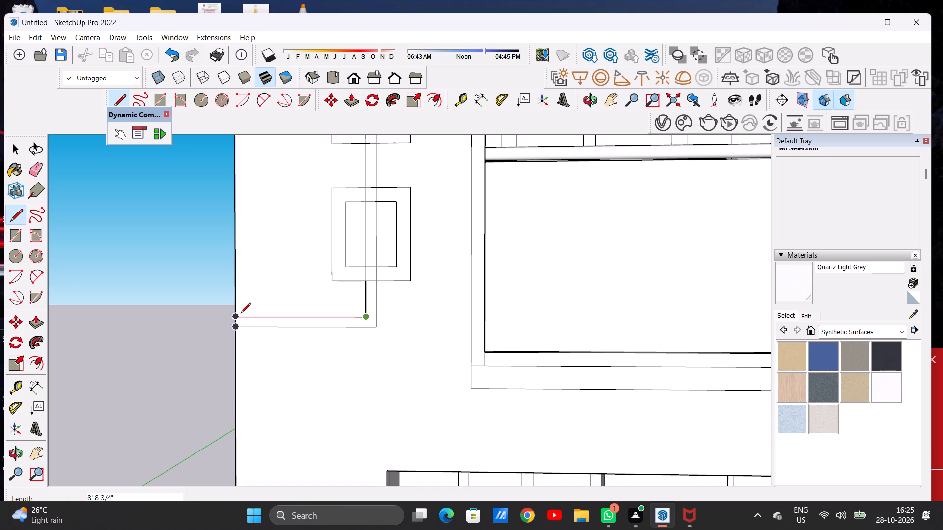
left_click(241, 314)
key("space")
Erase the two vertical line segments crossing the top square frame, both inside its opening and across its border.
scroll(345, 308, "down", 7)
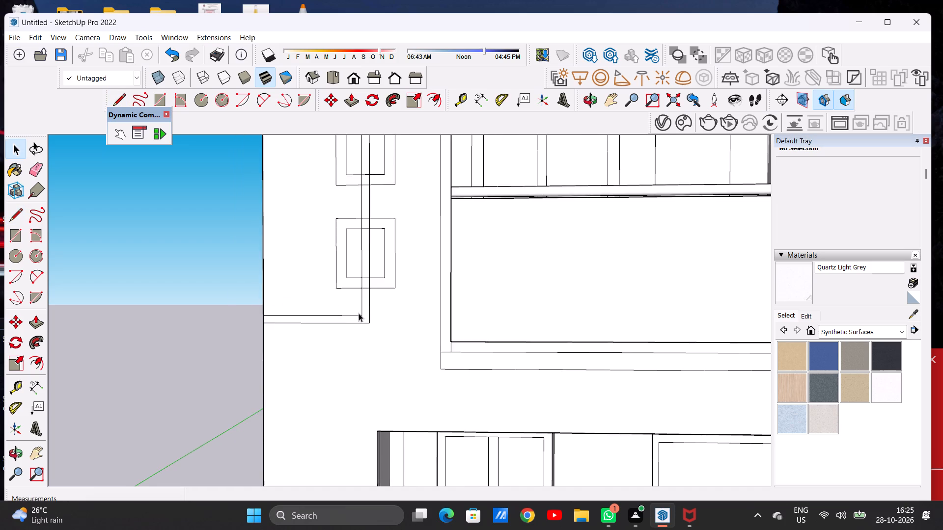
scroll(359, 313, "down", 5)
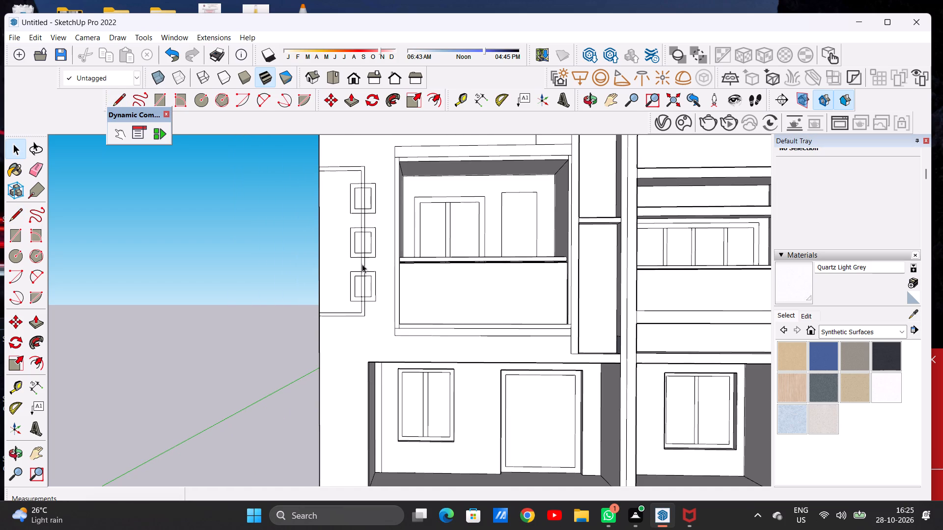
scroll(368, 202, "up", 5)
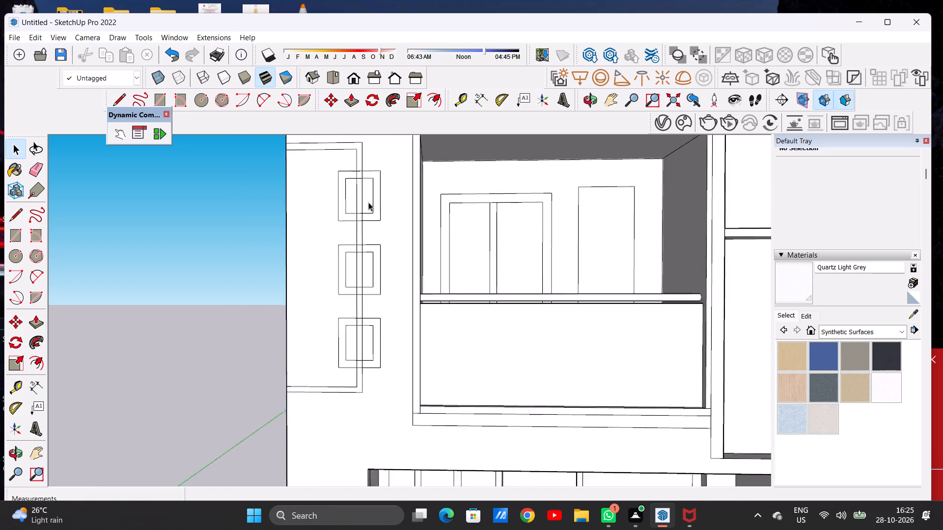
scroll(368, 202, "up", 1)
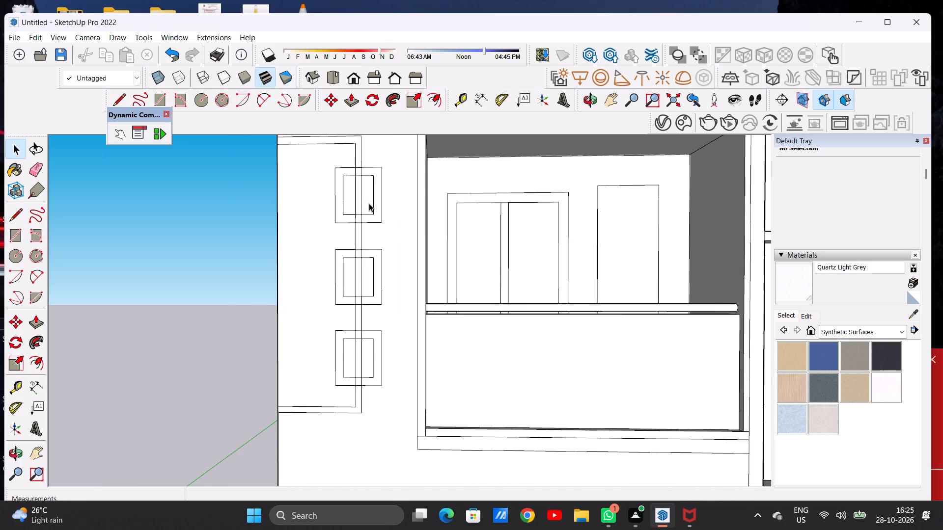
scroll(367, 204, "up", 2)
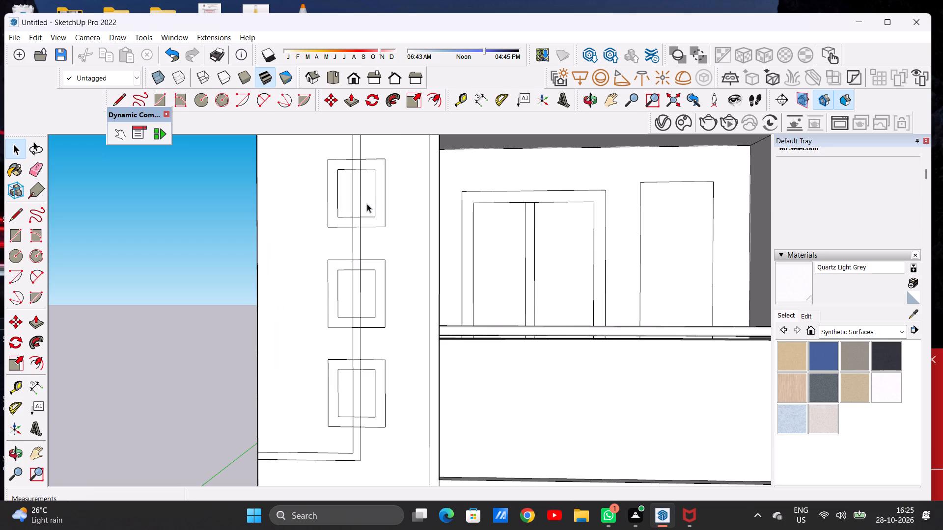
key("e")
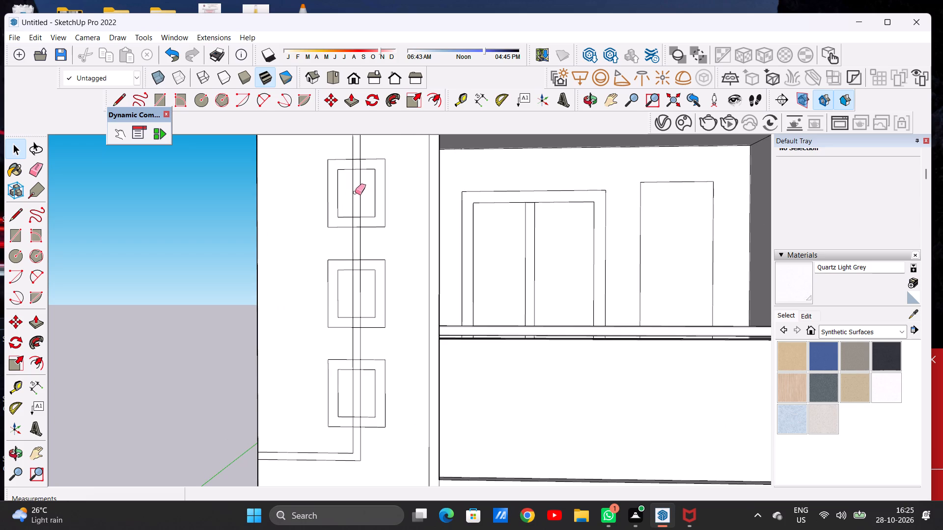
left_click(358, 190)
left_click(360, 196)
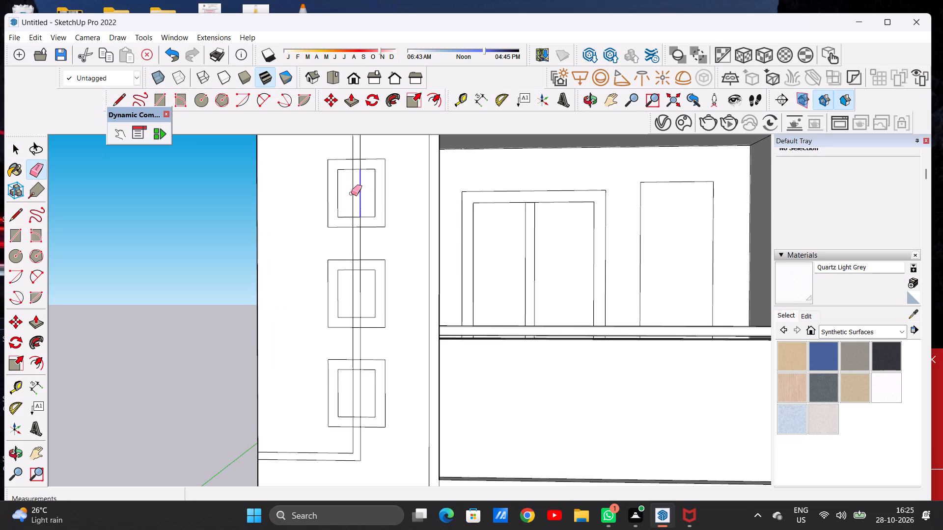
left_click(351, 193)
scroll(360, 226, "up", 6)
left_click_drag(346, 220, 363, 219)
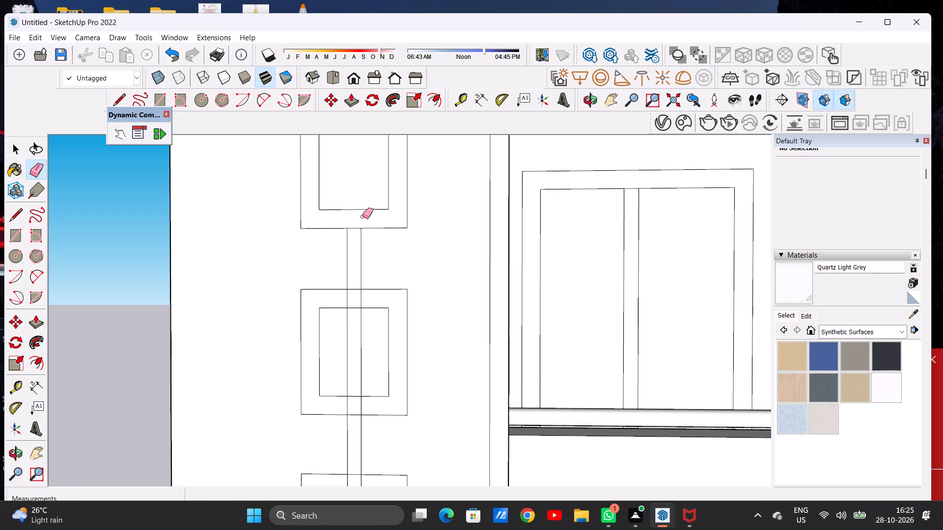
scroll(362, 216, "down", 11)
scroll(370, 196, "up", 15)
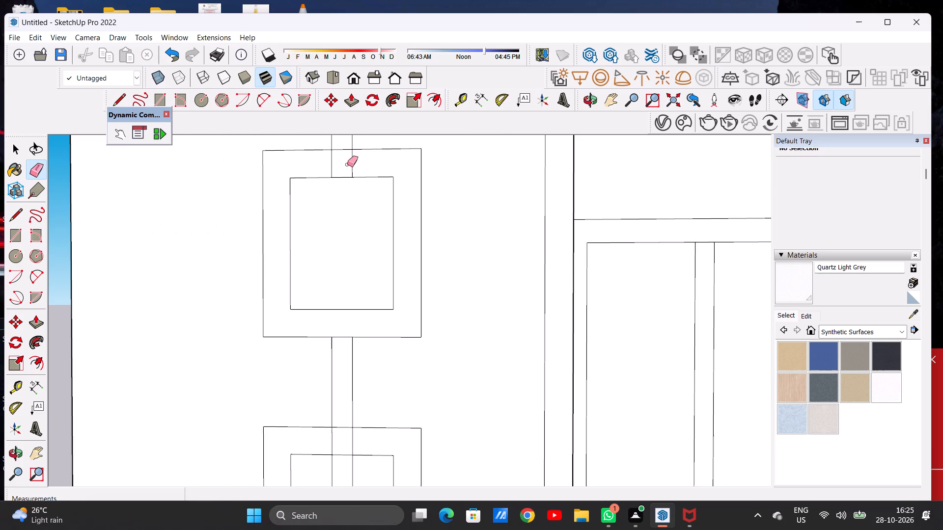
left_click_drag(326, 166, 354, 163)
Erase the two vertical line segments crossing the middle square frame's opening and border.
scroll(363, 175, "down", 18)
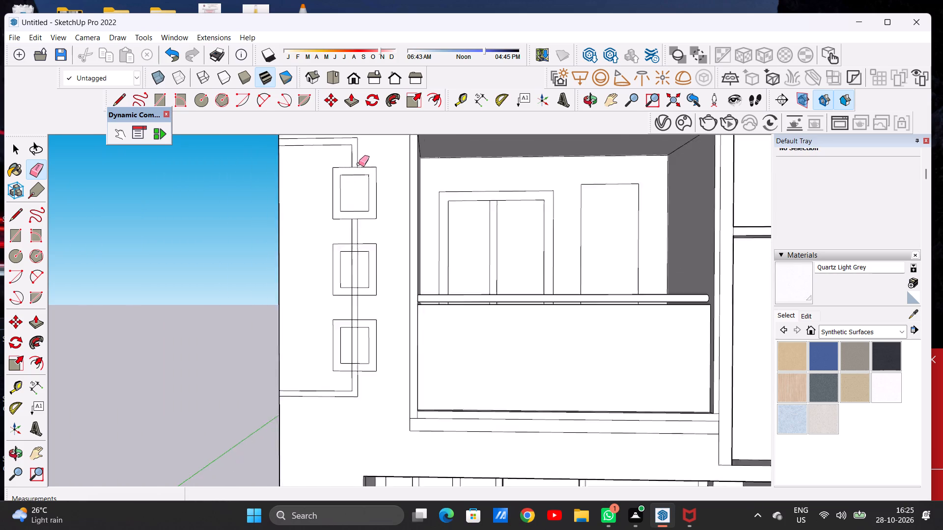
scroll(359, 164, "down", 2)
scroll(359, 231, "up", 14)
scroll(355, 201, "down", 1)
scroll(355, 201, "up", 3)
scroll(356, 201, "down", 1)
scroll(356, 201, "up", 4)
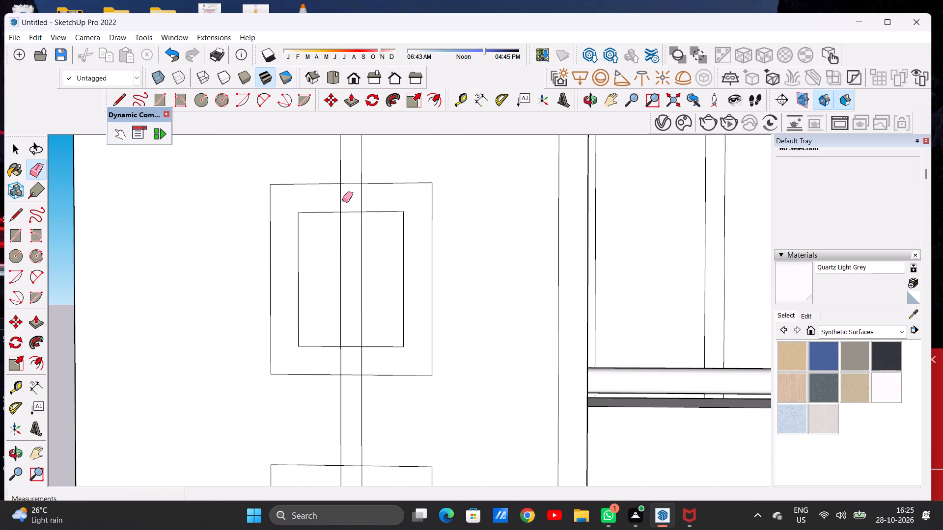
left_click_drag(336, 199, 364, 201)
left_click_drag(339, 260, 365, 260)
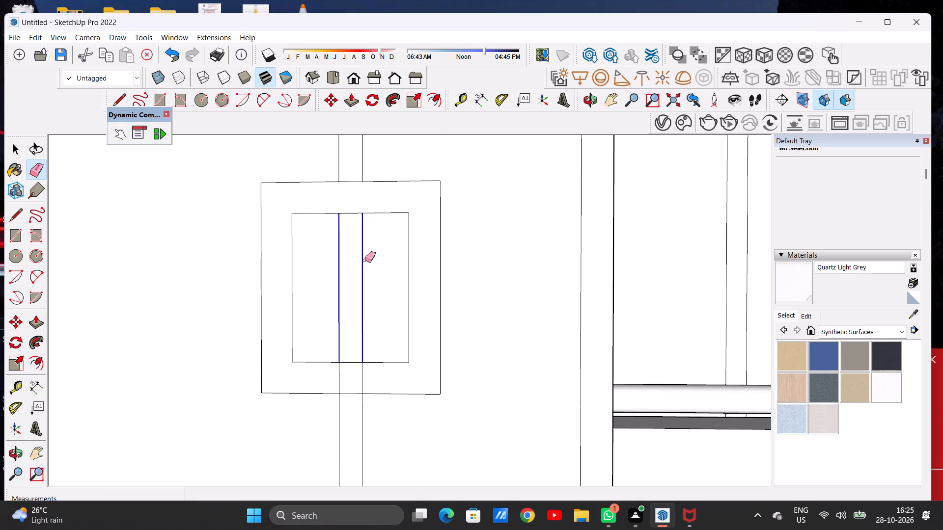
scroll(349, 236, "down", 11)
scroll(363, 288, "up", 13)
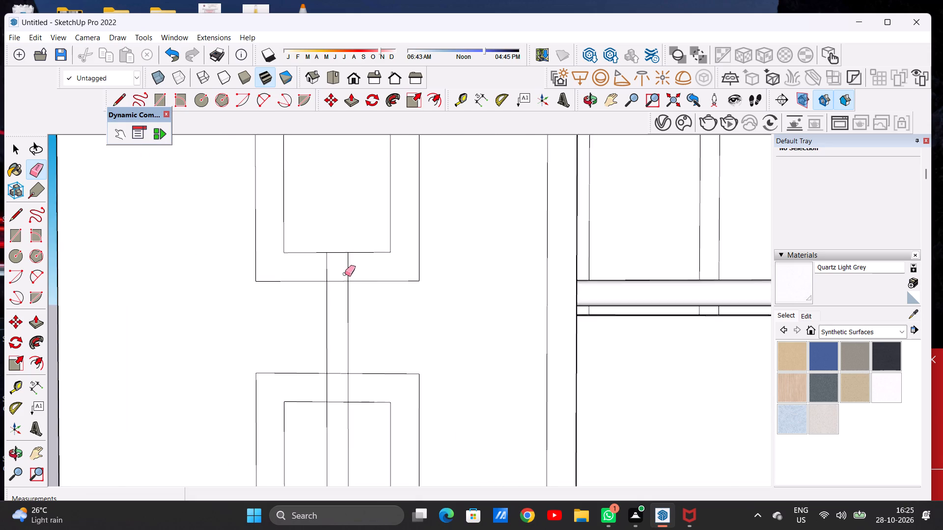
scroll(345, 274, "up", 3)
left_click(308, 261)
left_click_drag(300, 263, 322, 262)
left_click_drag(342, 259, 366, 259)
Erase the two vertical line segments crossing the bottom square frame's opening and border.
scroll(374, 253, "down", 9)
scroll(378, 238, "up", 1)
scroll(378, 238, "down", 17)
scroll(363, 292, "up", 12)
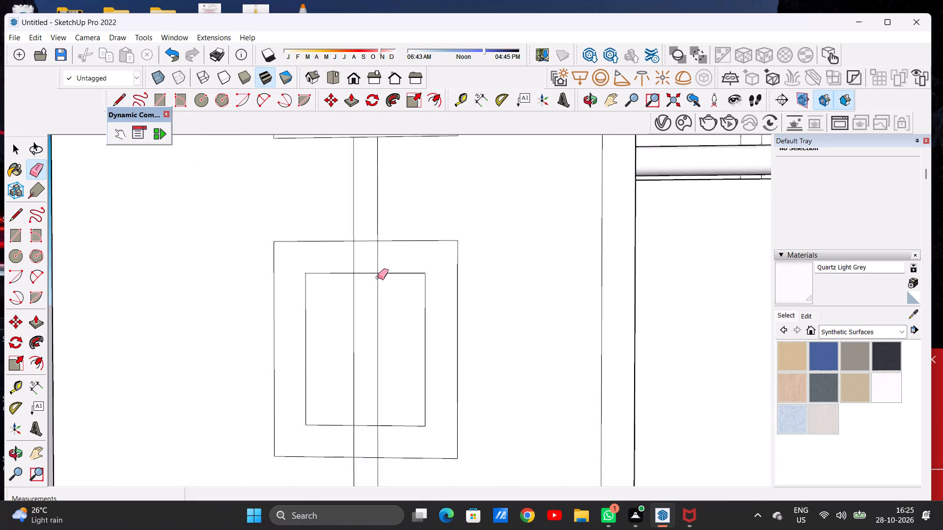
scroll(378, 277, "up", 8)
left_click(327, 259)
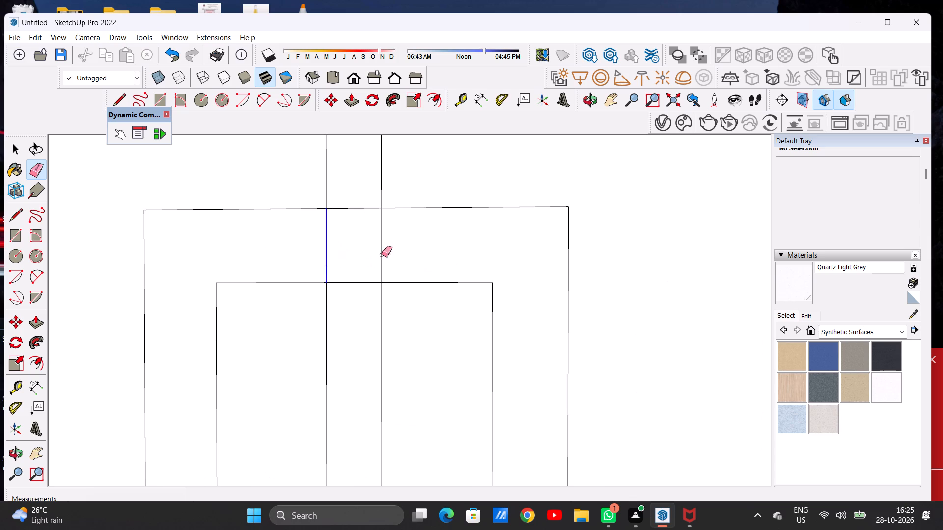
left_click_drag(393, 254, 375, 260)
scroll(392, 249, "down", 13)
scroll(365, 314, "up", 5)
left_click_drag(365, 314, 403, 321)
scroll(349, 290, "down", 8)
scroll(380, 351, "up", 10)
scroll(361, 363, "down", 1)
scroll(361, 363, "up", 4)
left_click(314, 361)
left_click_drag(310, 364, 322, 365)
left_click(369, 364)
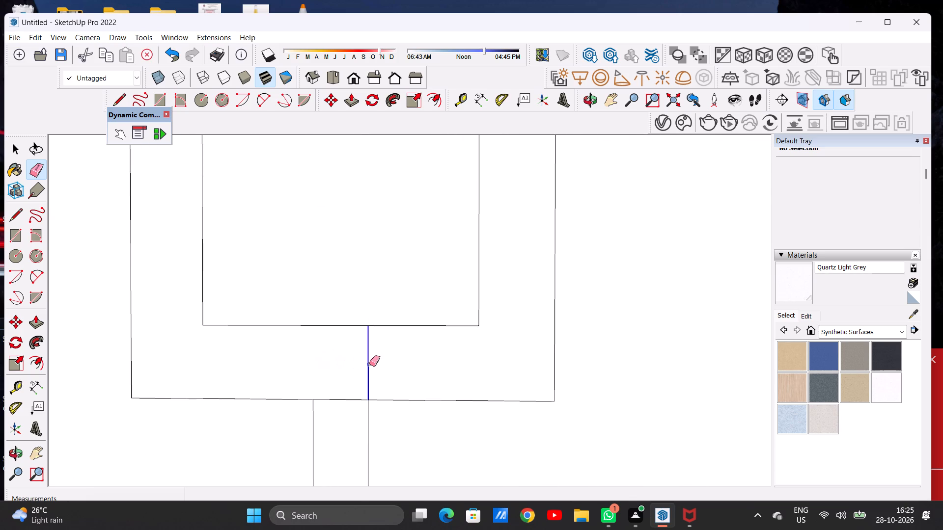
key("space")
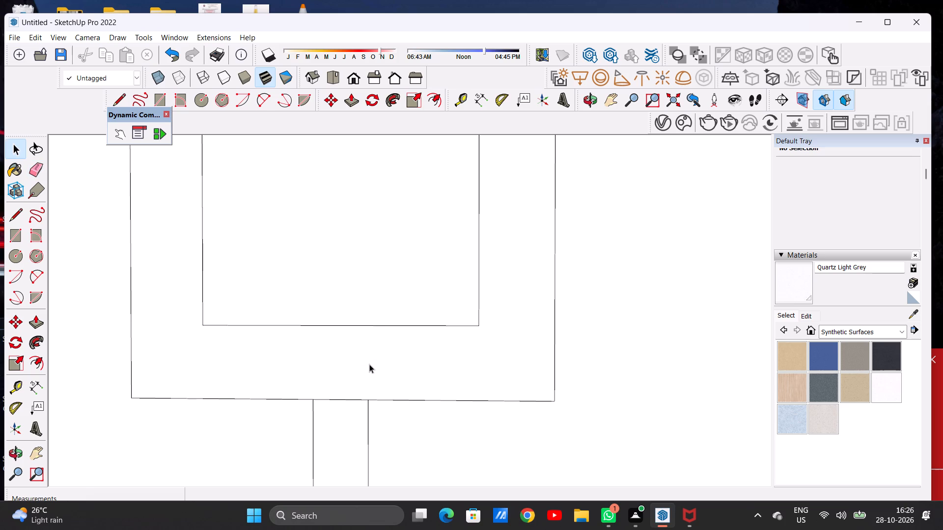
Push/Pull the border face of the top square frame outward about 4 5/8" from the wall.
scroll(359, 356, "down", 20)
scroll(359, 356, "down", 12)
scroll(347, 345, "up", 1)
scroll(347, 345, "down", 6)
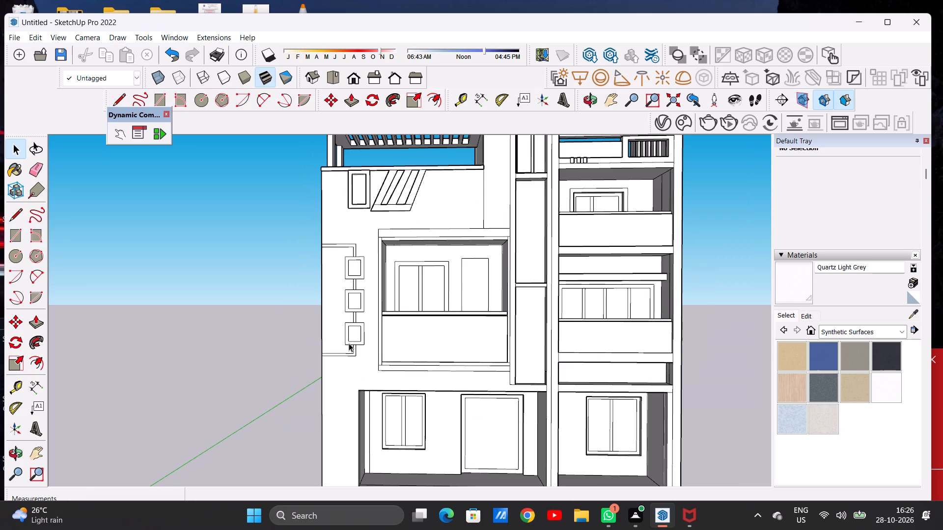
scroll(349, 343, "down", 8)
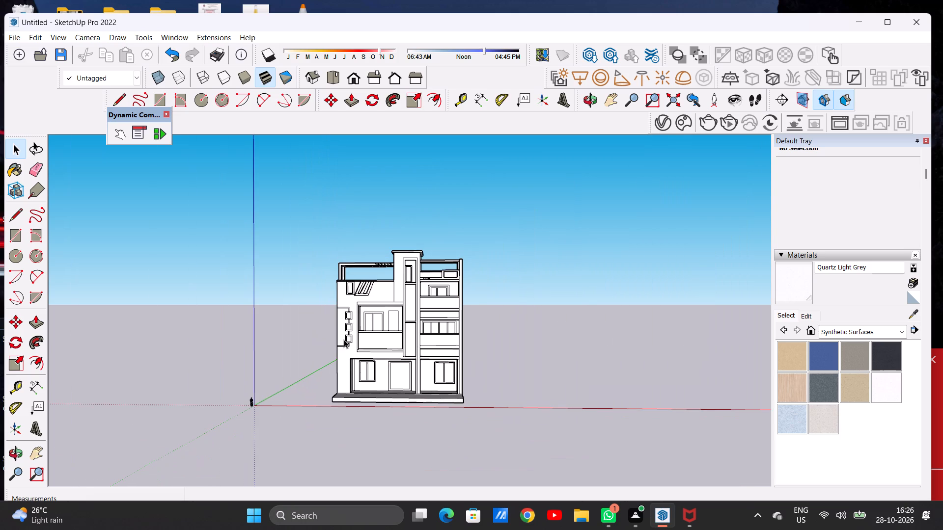
middle_click_drag(361, 339, 249, 355)
scroll(344, 309, "up", 3)
scroll(356, 310, "down", 1)
scroll(357, 311, "up", 1)
scroll(358, 311, "down", 1)
scroll(358, 311, "up", 2)
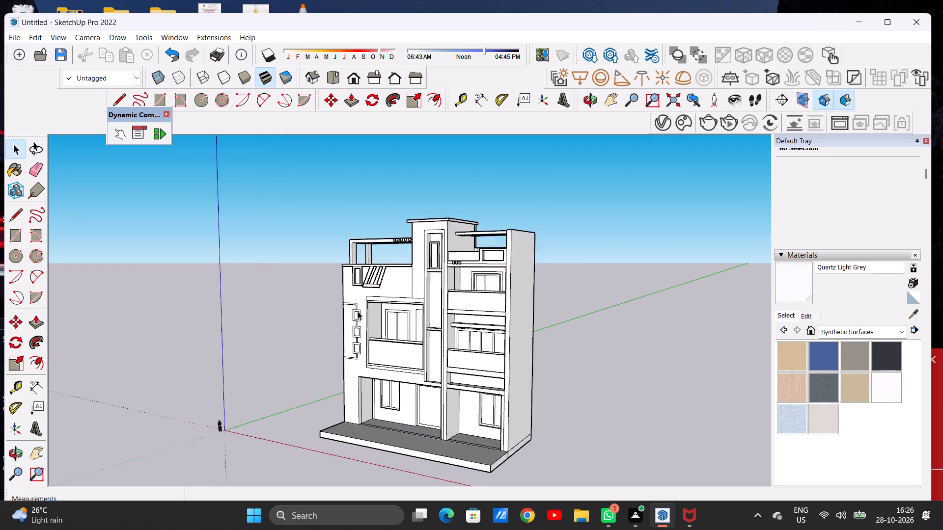
scroll(358, 311, "up", 16)
middle_click_drag(366, 335, 344, 335)
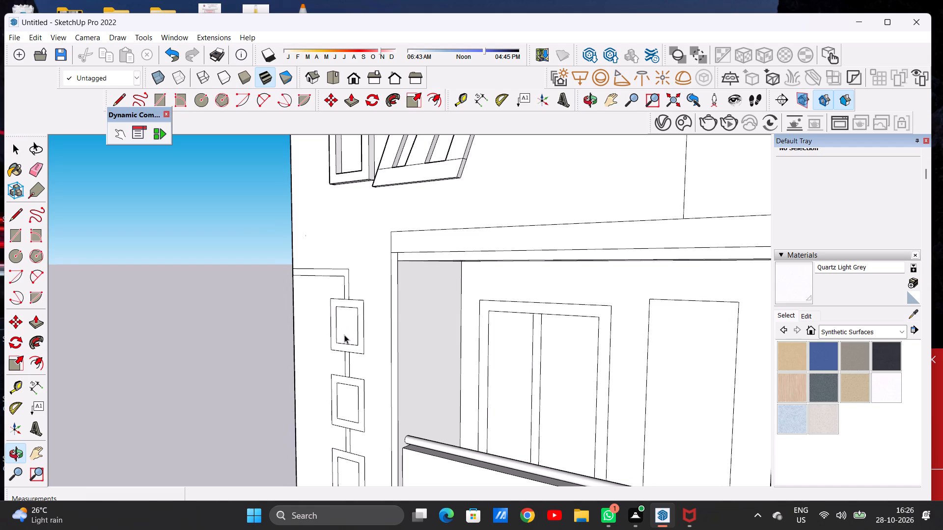
scroll(344, 335, "up", 1)
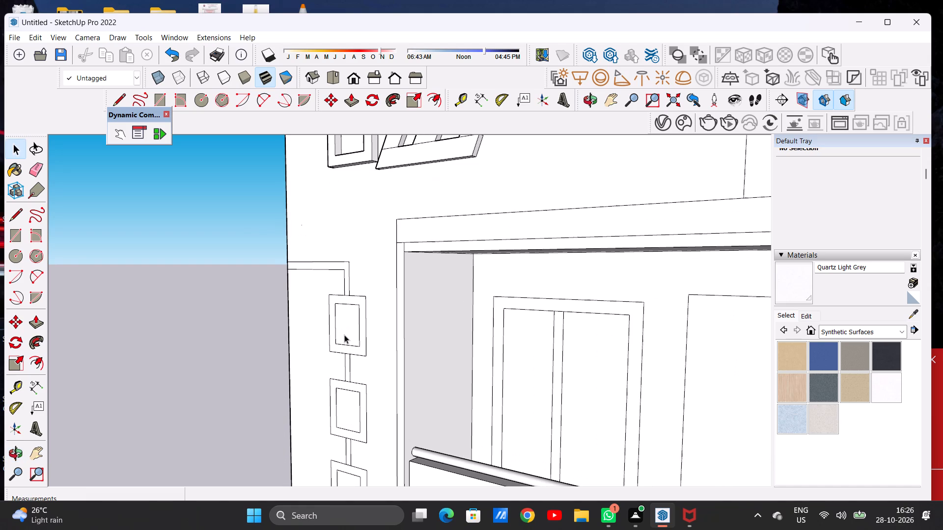
key("p")
scroll(338, 316, "down", 8)
scroll(353, 296, "up", 7)
scroll(338, 308, "down", 1)
scroll(338, 309, "up", 5)
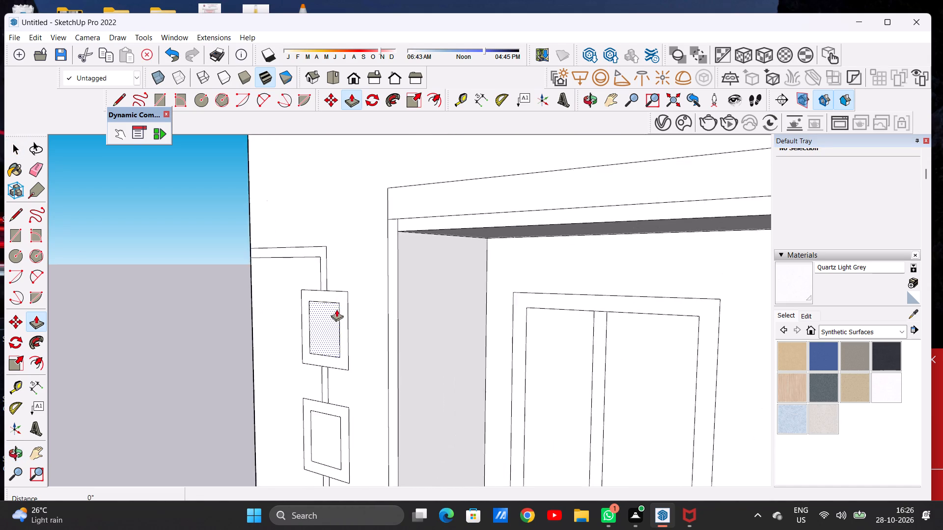
middle_click_drag(338, 316, 297, 333)
scroll(334, 307, "up", 10)
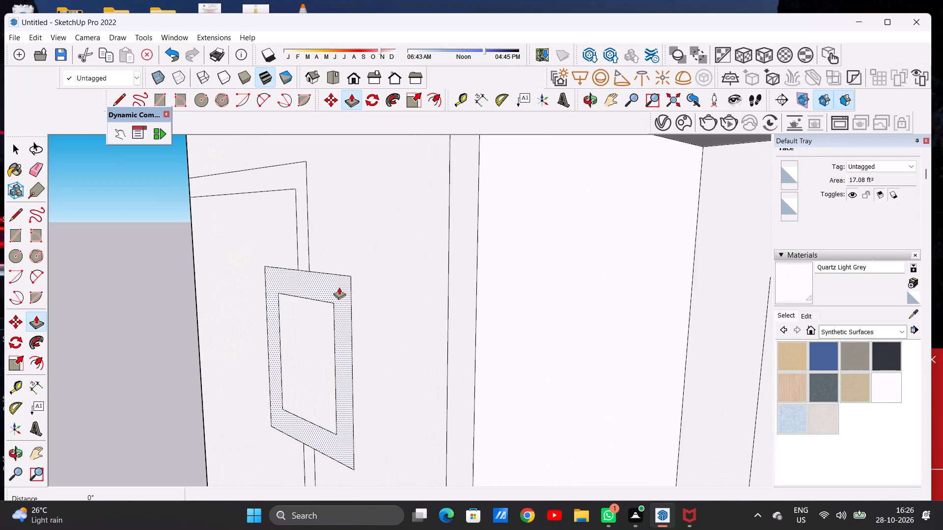
left_click(344, 283)
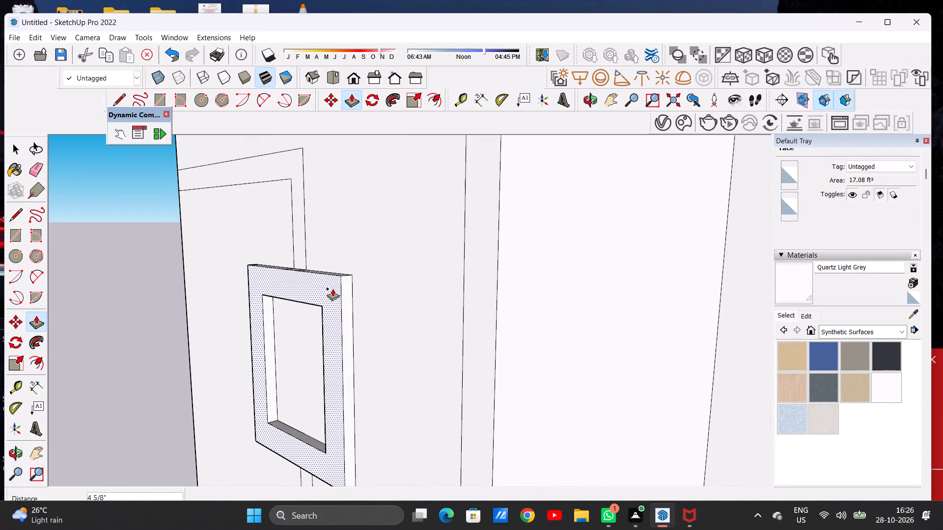
left_click(333, 289)
Extrude the upper L-shaped strip and the connector between the top and middle frames 4 5/8", flush with the top frame.
left_click(301, 253)
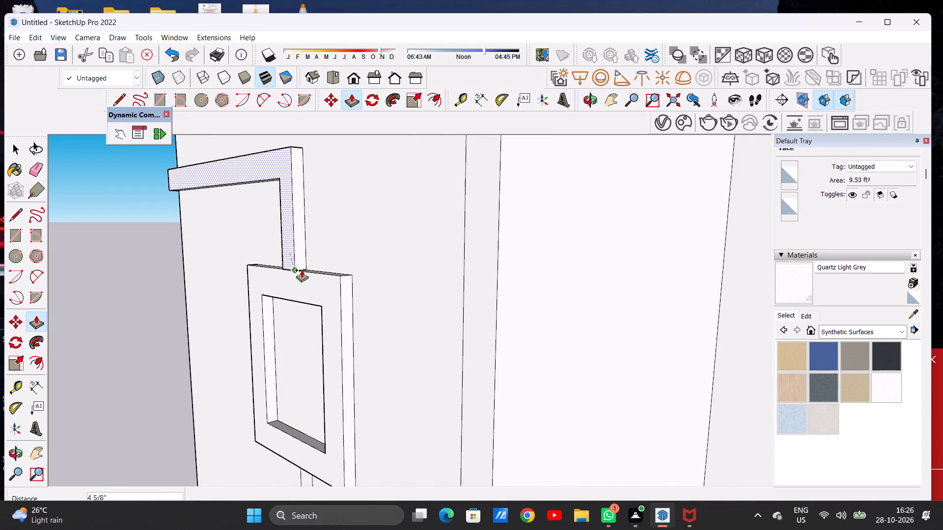
left_click(302, 270)
scroll(336, 263, "down", 18)
scroll(348, 301, "down", 1)
scroll(349, 302, "up", 6)
scroll(338, 299, "down", 1)
scroll(338, 296, "up", 12)
left_click(333, 279)
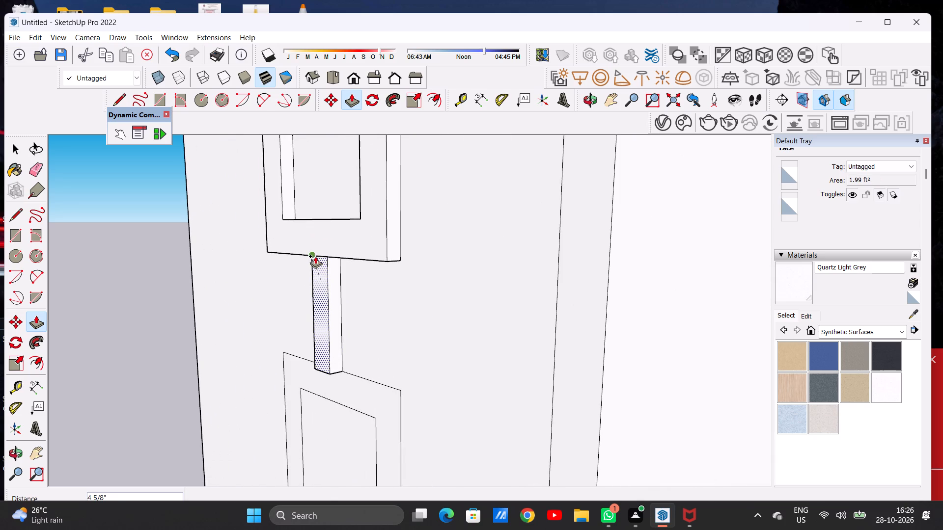
left_click(315, 256)
Extrude the border face of the middle square frame 4 5/8", flush with the connector above it.
scroll(350, 260, "down", 7)
scroll(361, 327, "up", 5)
left_click(364, 331)
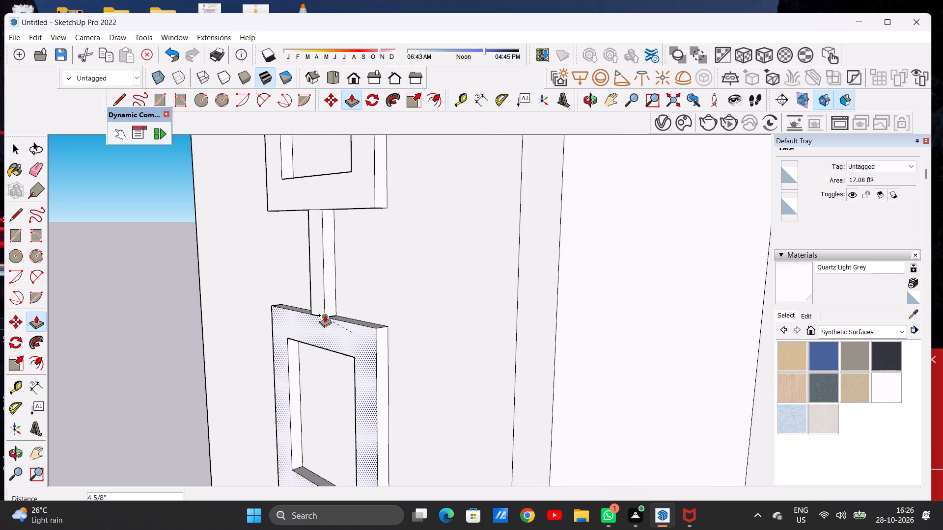
left_click(325, 315)
scroll(369, 291, "down", 3)
scroll(372, 289, "up", 1)
scroll(373, 288, "down", 13)
scroll(369, 349, "up", 3)
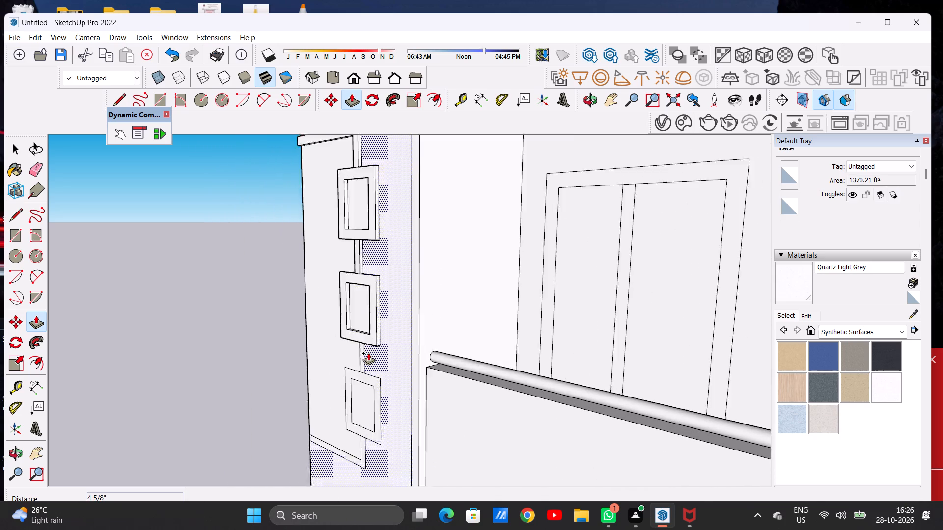
Extrude the connector strip between the middle and bottom square frames 4 5/8", flush with the middle frame.
scroll(368, 353, "up", 13)
scroll(359, 343, "down", 1)
scroll(359, 343, "up", 4)
left_click(358, 343)
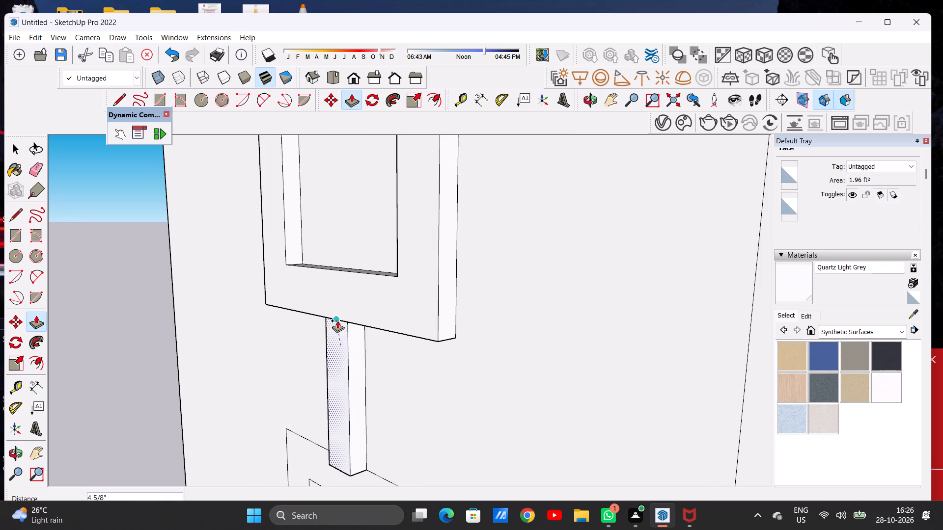
left_click(328, 319)
Extrude the border face of the bottom square frame 4 5/8", flush with the connector above it.
scroll(369, 303, "down", 14)
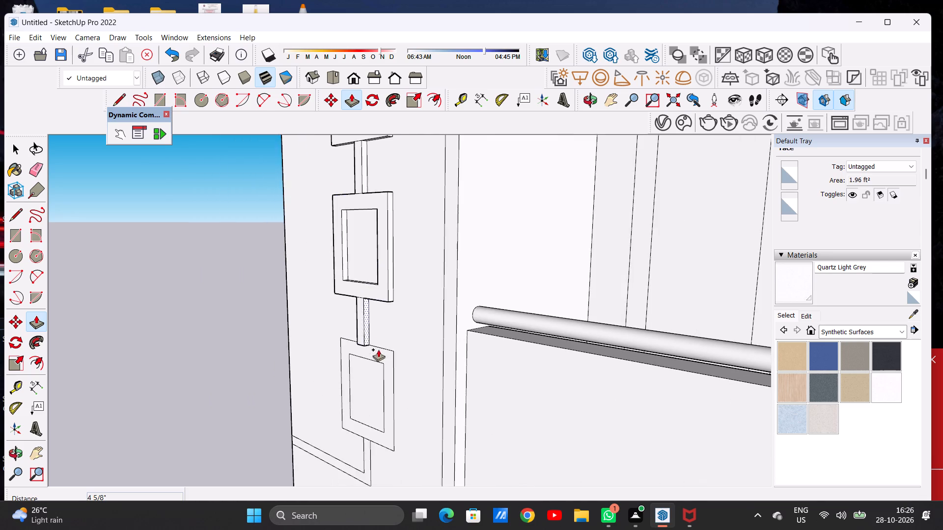
scroll(381, 355, "up", 11)
left_click(384, 351)
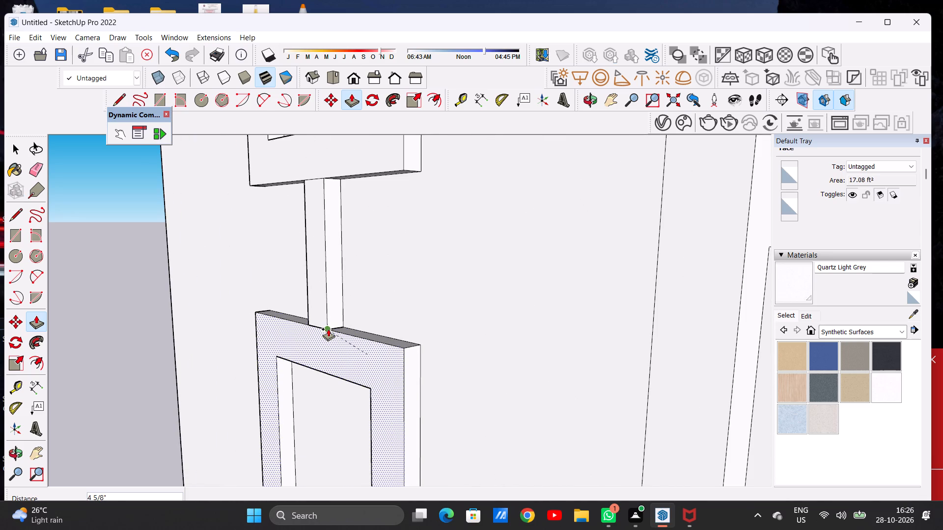
left_click(328, 329)
Extrude the lower L-shaped strip below the bottom square frame 4 5/8", flush with that frame.
scroll(357, 319, "down", 17)
scroll(369, 388, "up", 6)
scroll(353, 362, "down", 1)
scroll(353, 362, "up", 2)
scroll(353, 362, "down", 1)
scroll(352, 361, "up", 7)
left_click(352, 361)
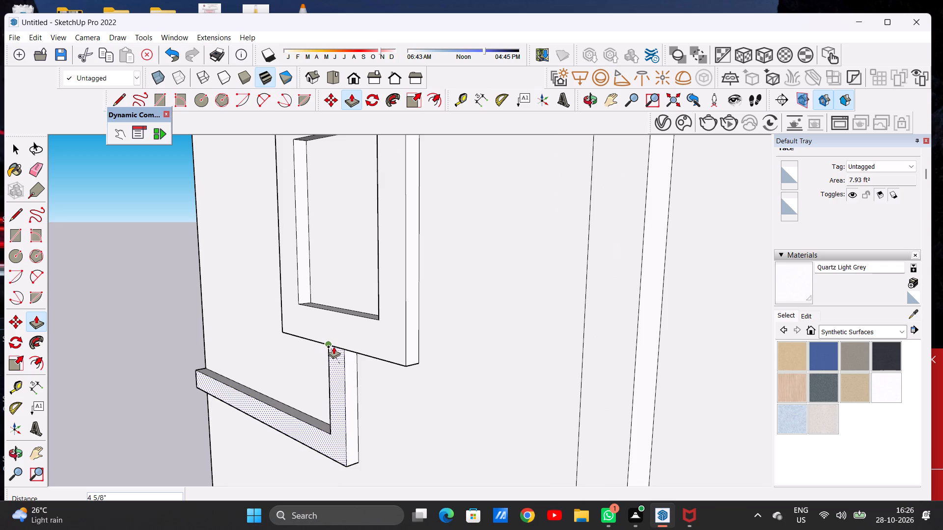
left_click(333, 346)
key("space")
Examine the whole front facade with its raised band from different distances and angles.
scroll(400, 348, "down", 11)
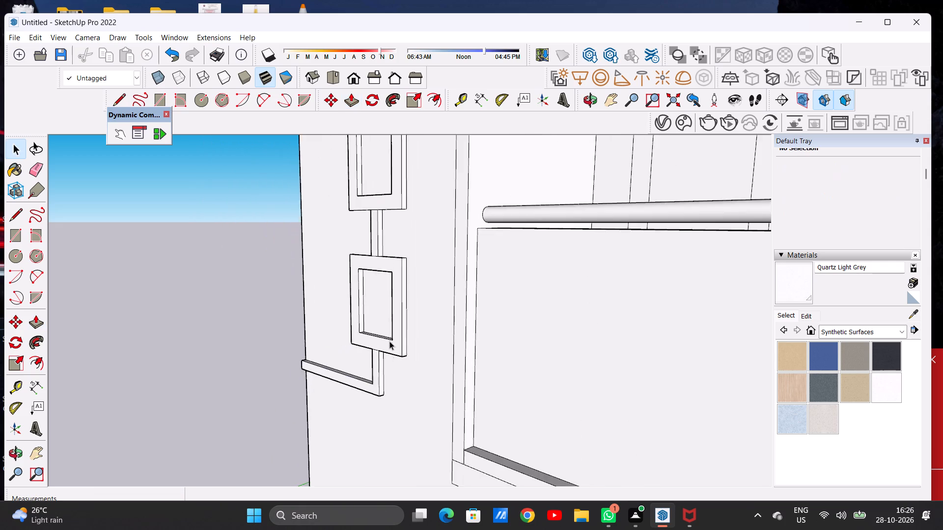
scroll(389, 341, "down", 14)
middle_click_drag(444, 320, 607, 294)
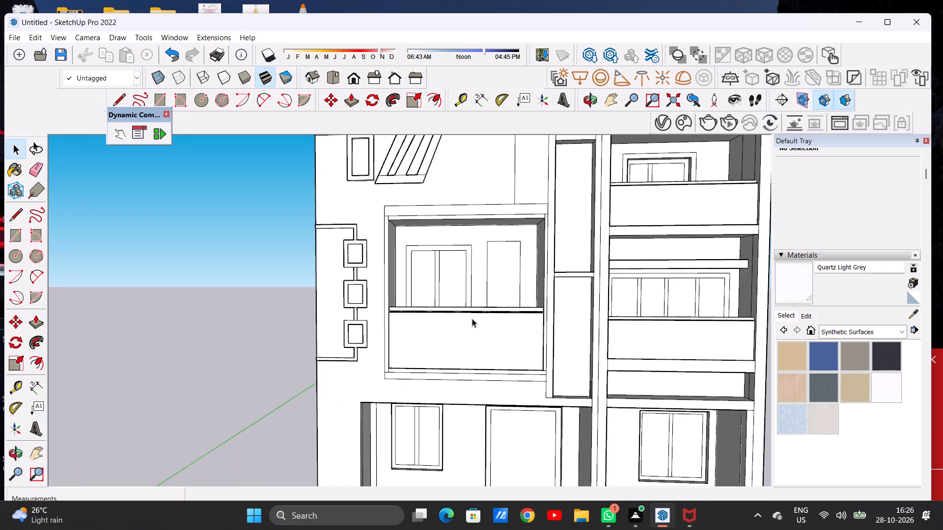
scroll(470, 315, "down", 7)
middle_click(374, 325)
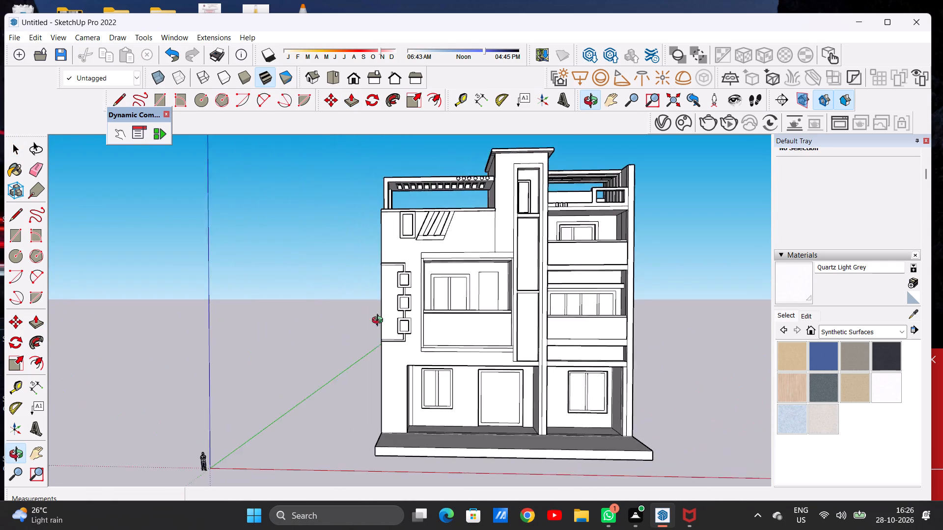
scroll(344, 343, "down", 7)
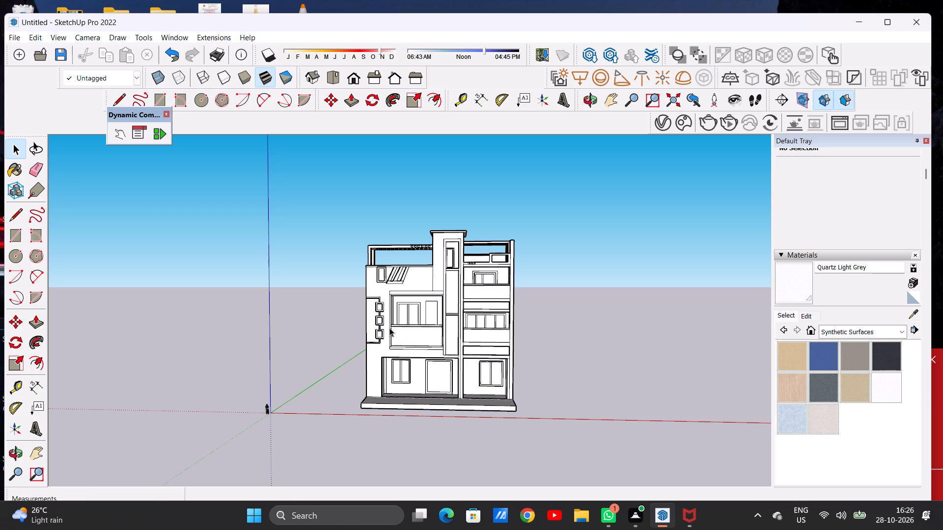
scroll(389, 310, "up", 3)
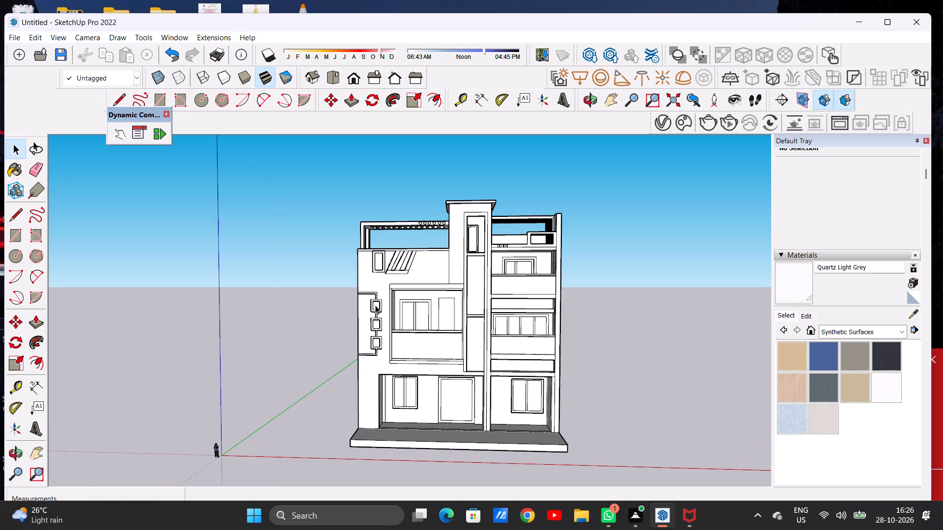
scroll(371, 333, "down", 2)
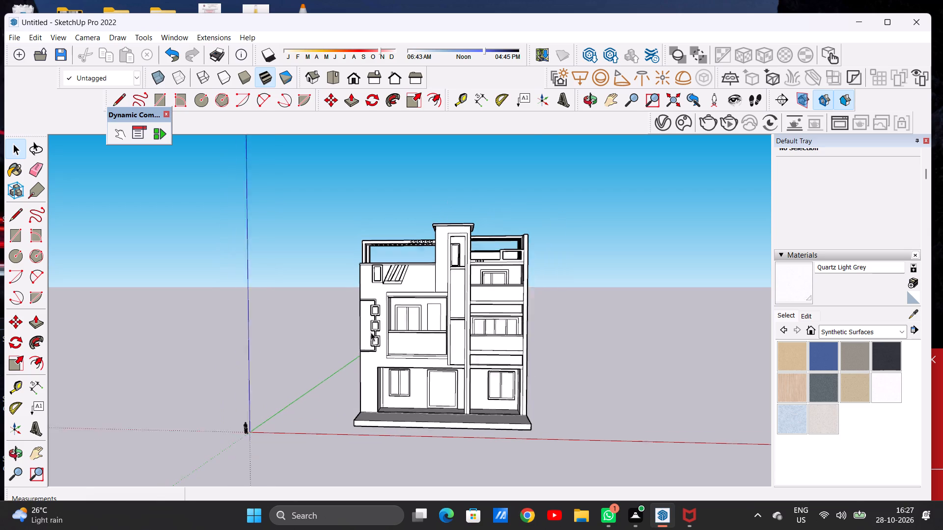
scroll(371, 332, "down", 13)
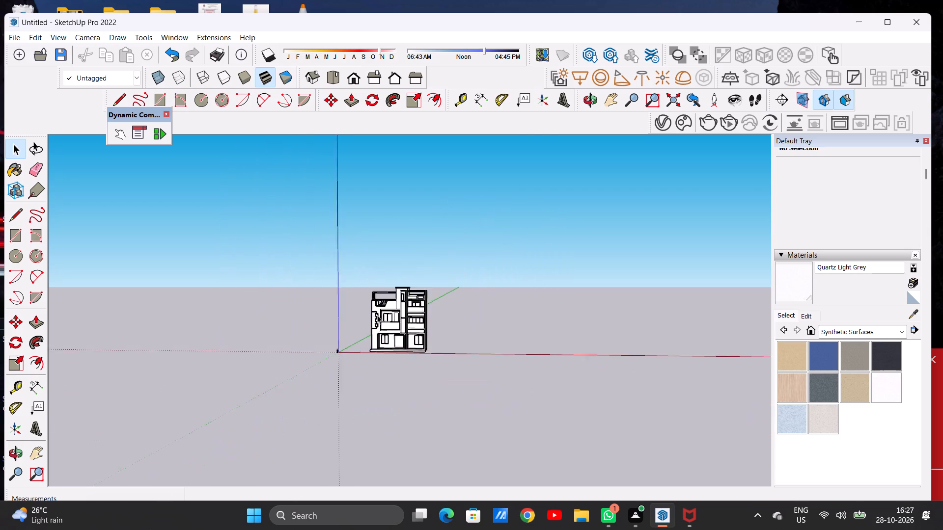
scroll(377, 315, "down", 10)
scroll(391, 321, "up", 3)
scroll(391, 321, "down", 1)
scroll(391, 322, "up", 1)
scroll(390, 322, "down", 1)
scroll(389, 323, "up", 19)
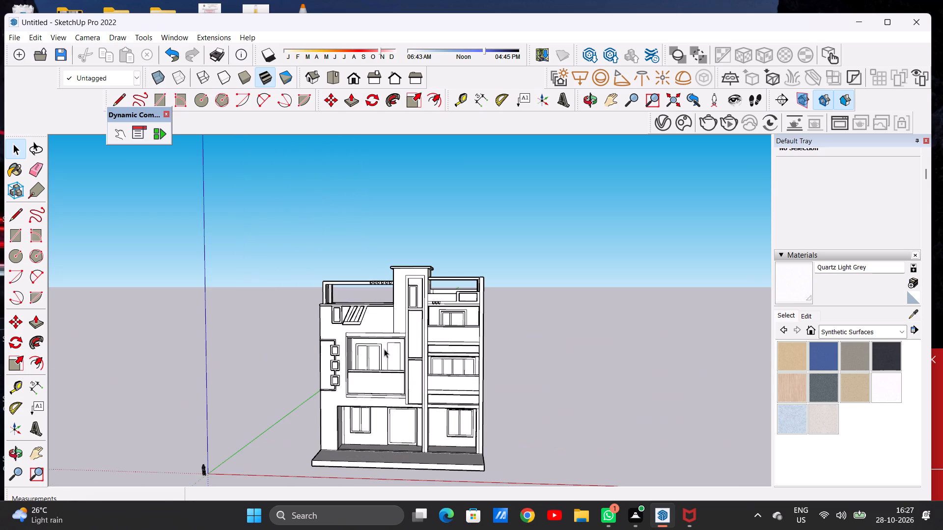
middle_click_drag(385, 363, 384, 351)
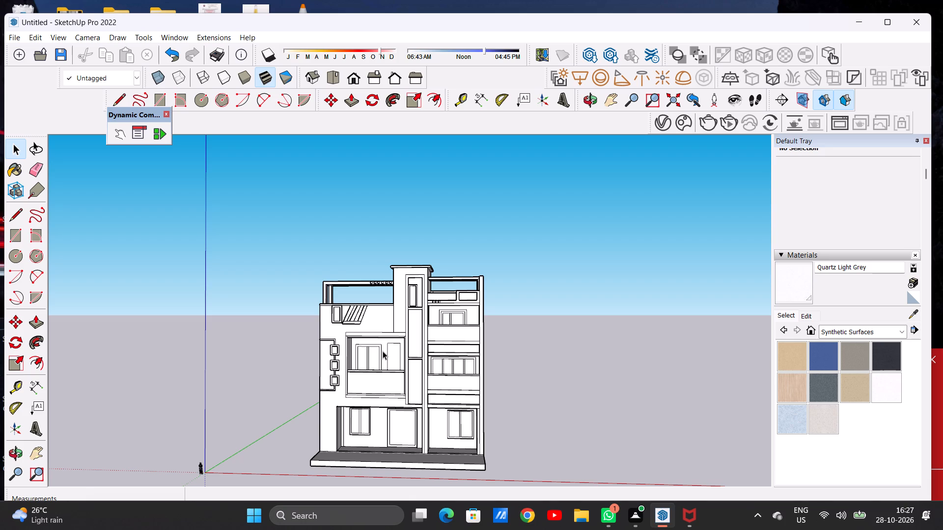
scroll(351, 299, "down", 11)
scroll(373, 357, "up", 5)
scroll(371, 357, "down", 1)
scroll(369, 356, "up", 3)
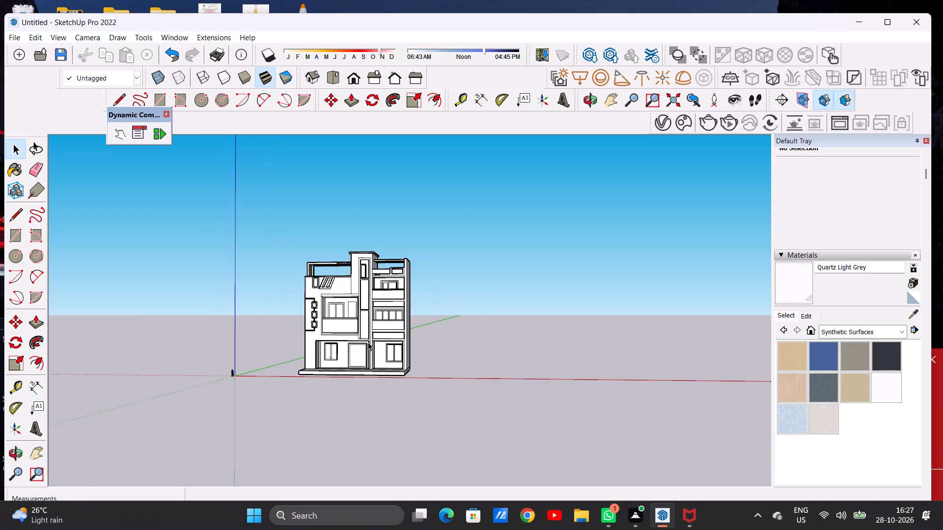
scroll(368, 342, "up", 4)
middle_click_drag(371, 367, 388, 374)
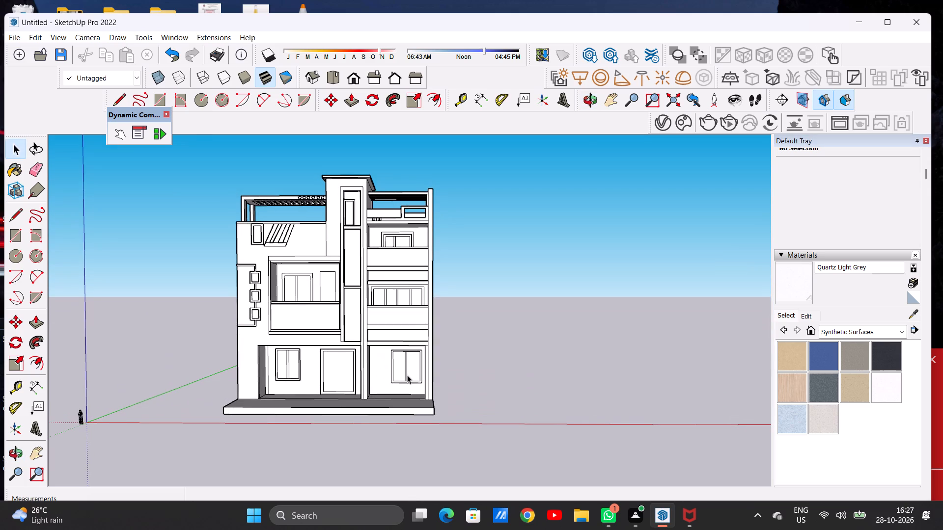
scroll(383, 353, "down", 3)
middle_click_drag(383, 372, 382, 383)
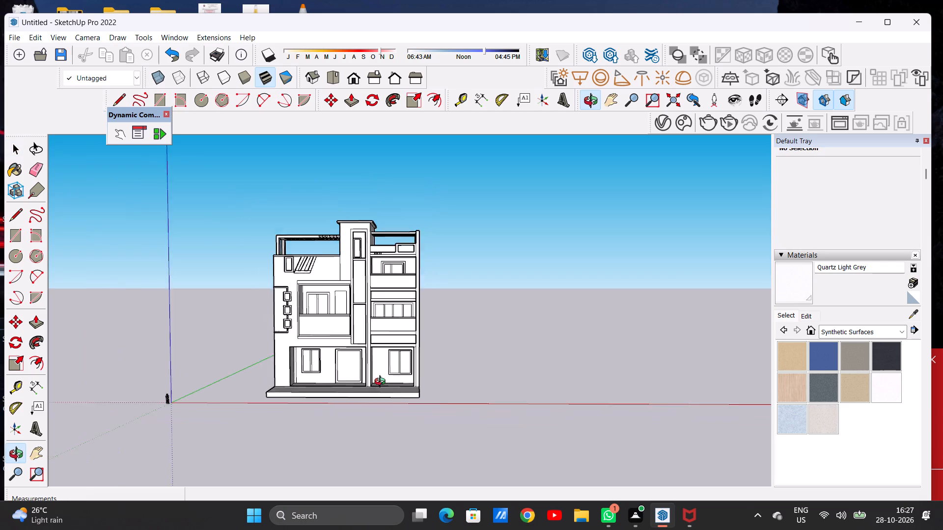
middle_click_drag(382, 383, 374, 478)
scroll(461, 361, "down", 3)
scroll(410, 378, "up", 1)
scroll(410, 378, "down", 1)
scroll(410, 378, "up", 6)
scroll(410, 378, "down", 1)
scroll(410, 378, "up", 1)
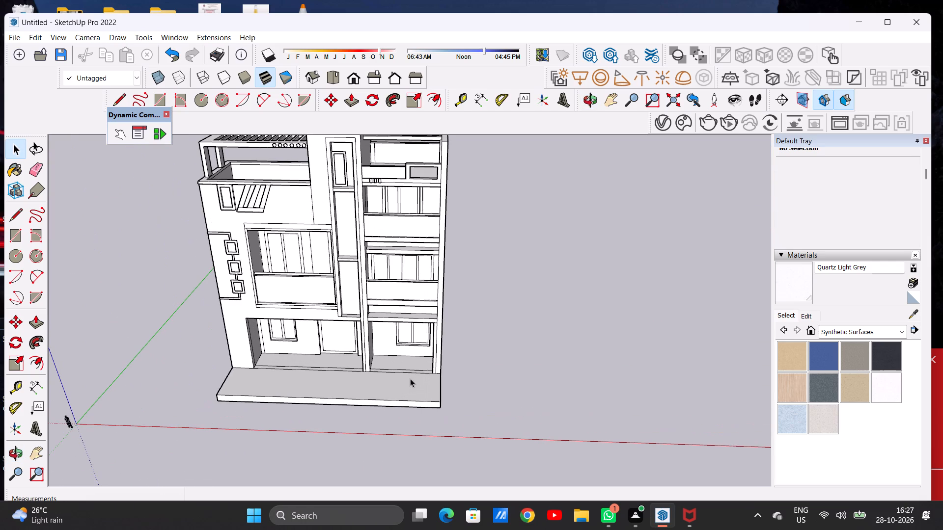
Inspect the house in the standard Top and Front views, and the entrance platform from above.
left_click(331, 73)
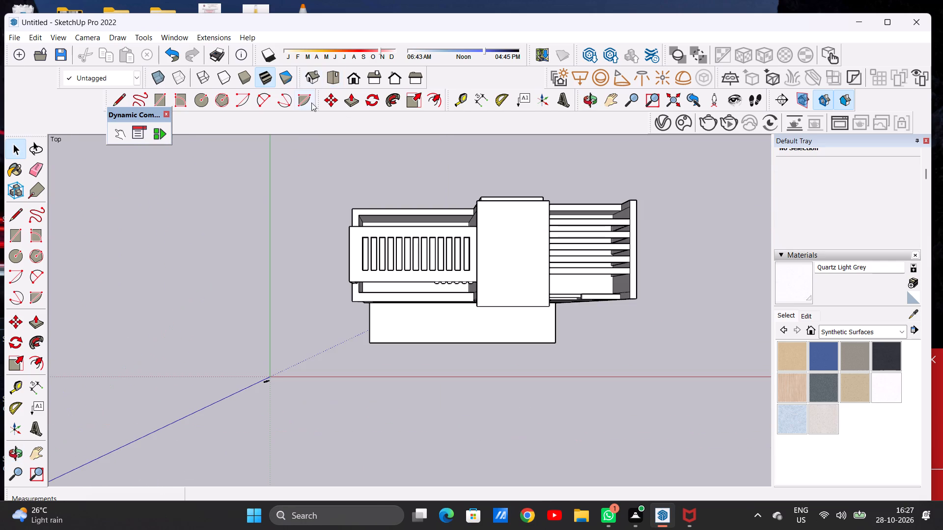
left_click(356, 77)
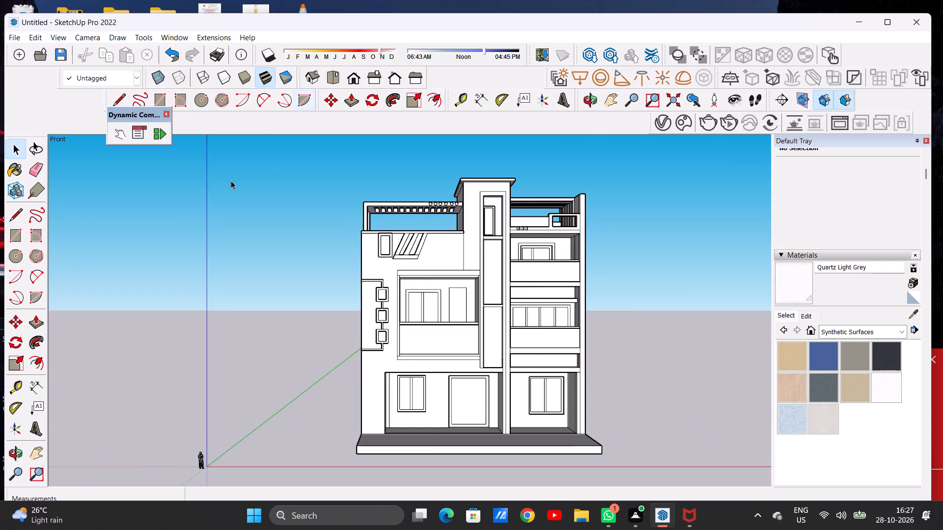
scroll(169, 203, "up", 7)
scroll(153, 213, "down", 20)
scroll(153, 213, "down", 3)
scroll(312, 280, "up", 8)
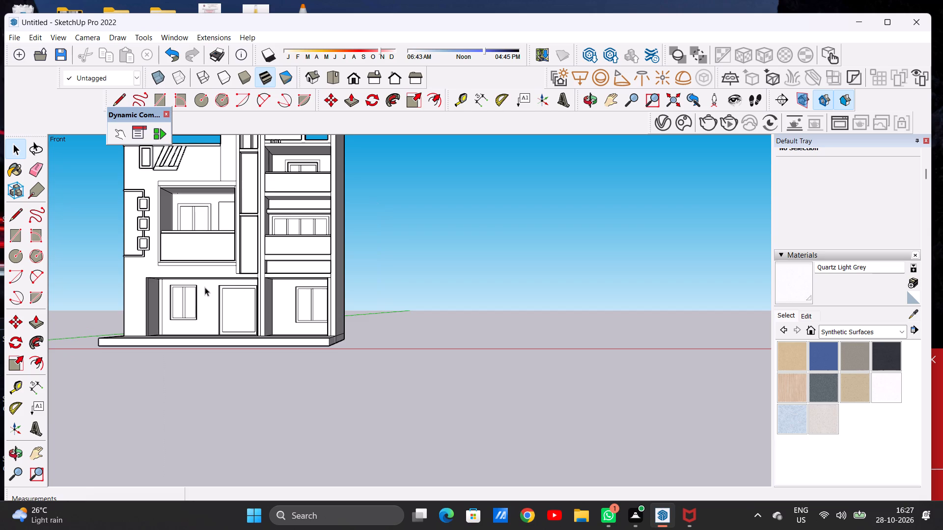
scroll(504, 227, "down", 6)
scroll(349, 263, "up", 5)
middle_click_drag(324, 255, 338, 369)
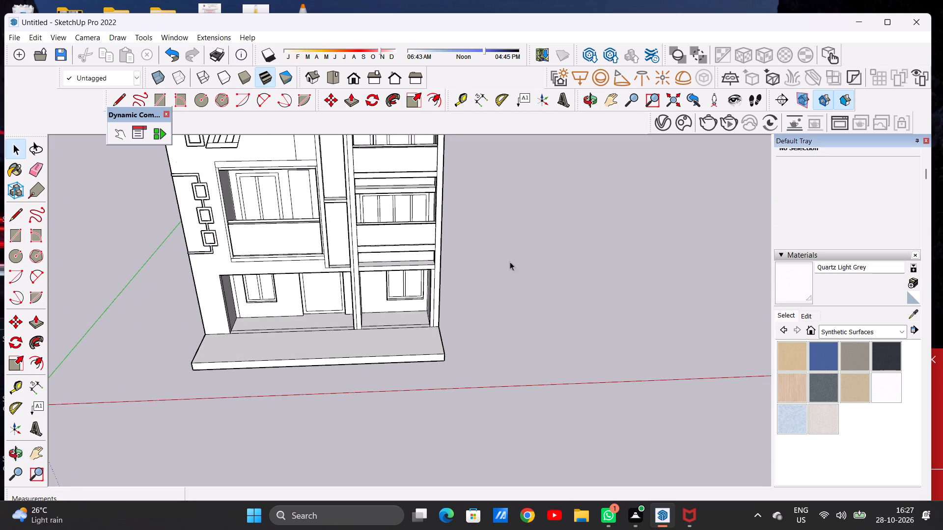
scroll(534, 253, "down", 4)
middle_click_drag(438, 318, 402, 406)
scroll(348, 299, "up", 6)
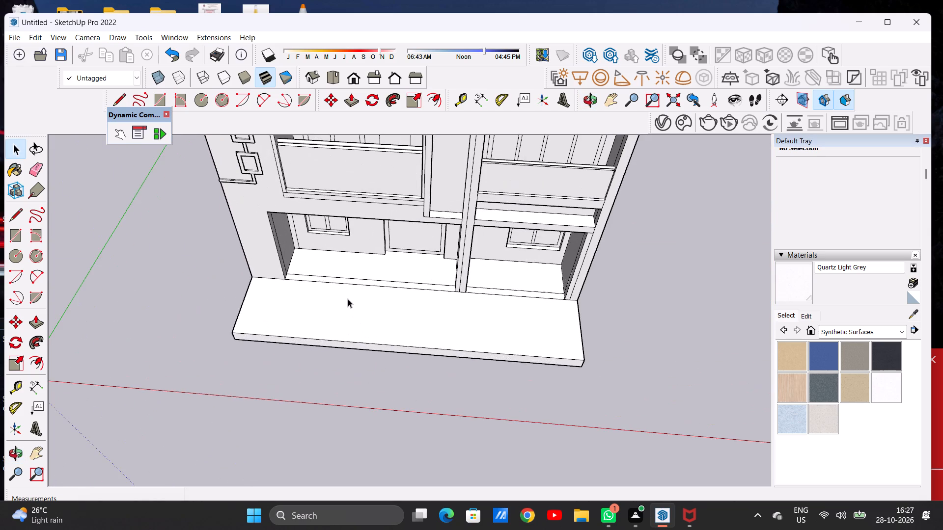
middle_click_drag(333, 297, 345, 313)
scroll(345, 309, "up", 1)
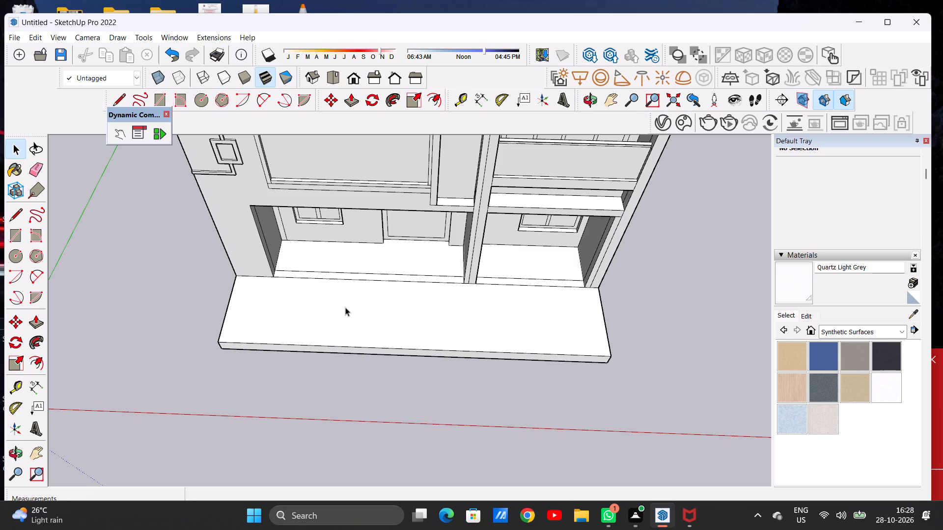
scroll(337, 270, "down", 7)
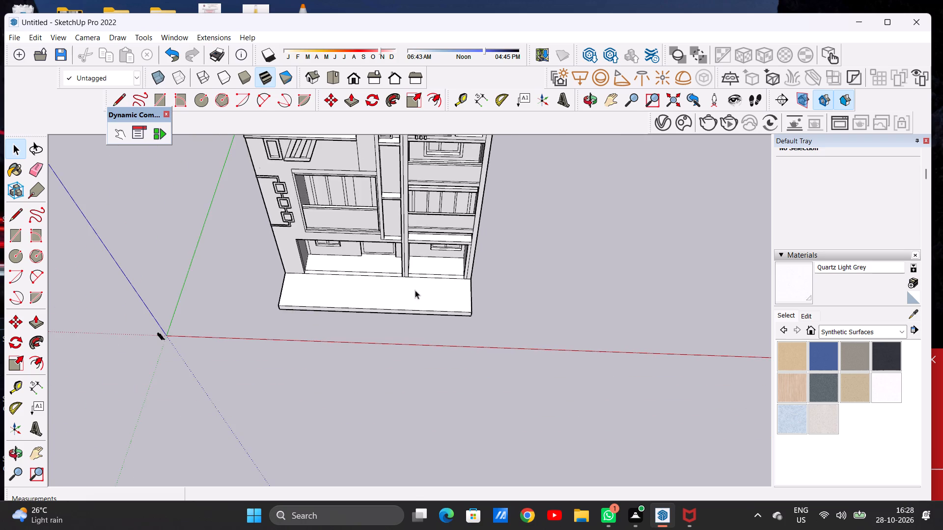
middle_click_drag(415, 296, 301, 294)
scroll(463, 342, "up", 2)
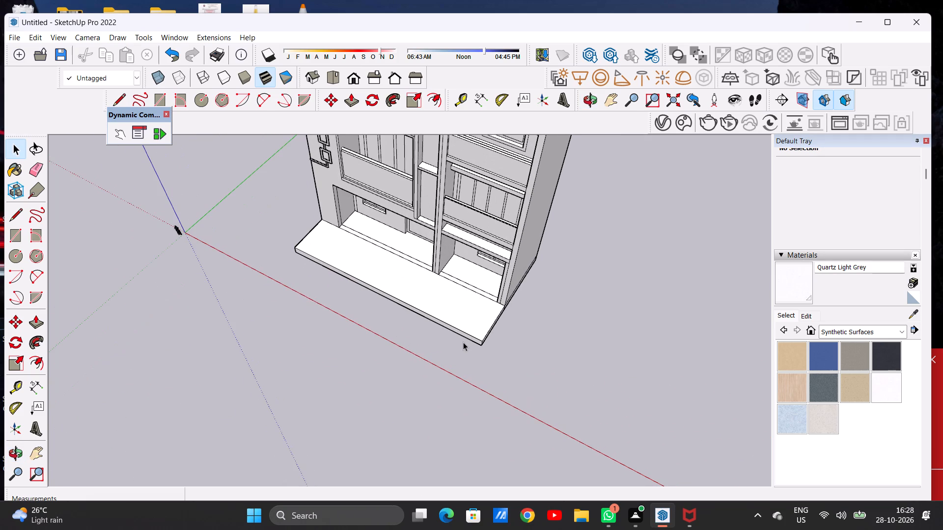
Move the whole connected house about 163' farther back from the origin, using the platform's front corner as the base point.
scroll(480, 319, "down", 2)
scroll(382, 338, "down", 7)
middle_click_drag(364, 336, 444, 319)
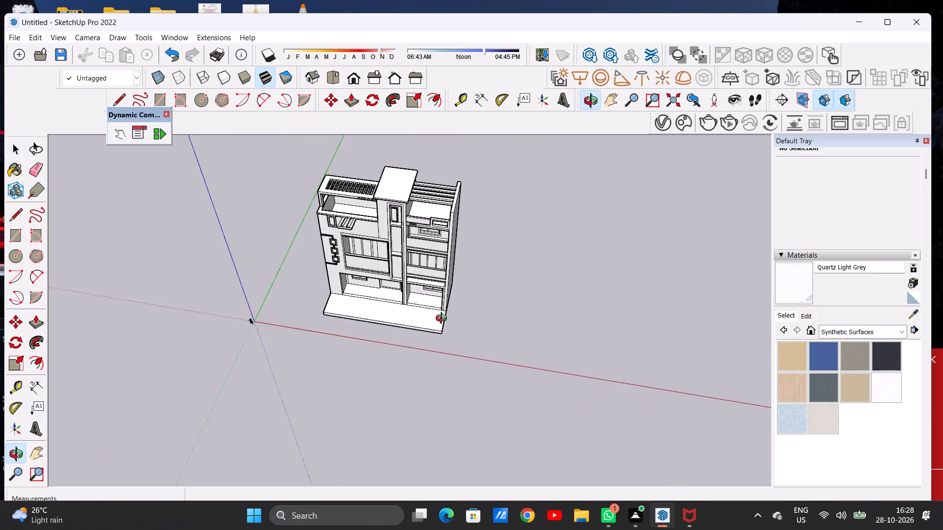
middle_click_drag(444, 319, 454, 315)
scroll(344, 312, "down", 6)
middle_click_drag(391, 324, 427, 321)
scroll(384, 322, "up", 5)
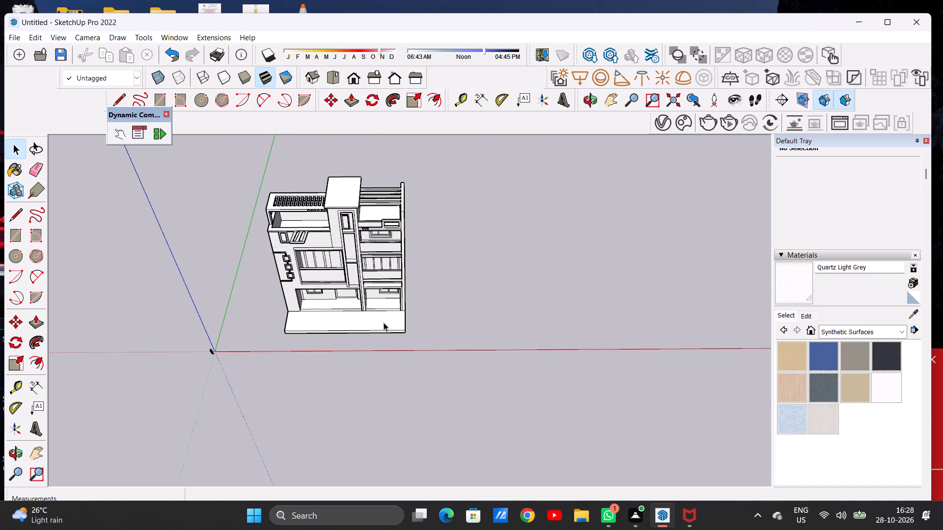
triple_click(397, 327)
triple_click(397, 327)
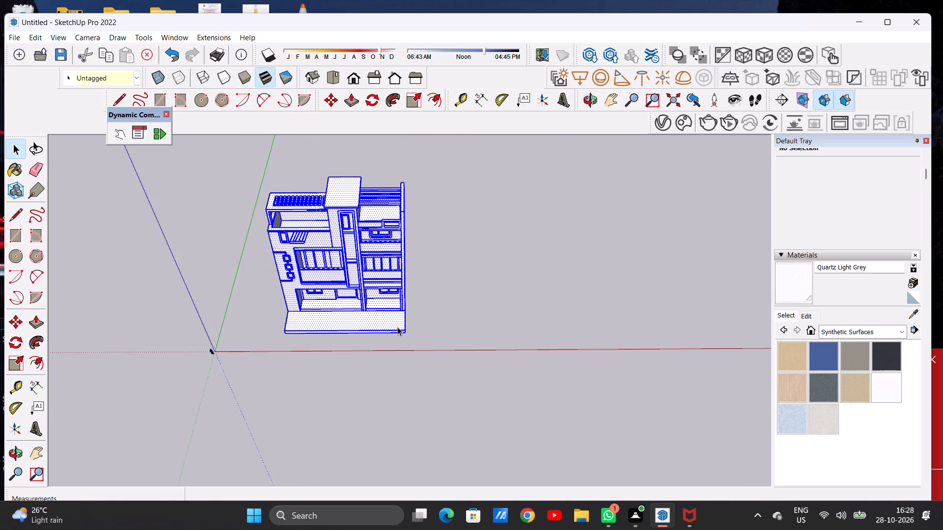
key("m")
left_click(404, 334)
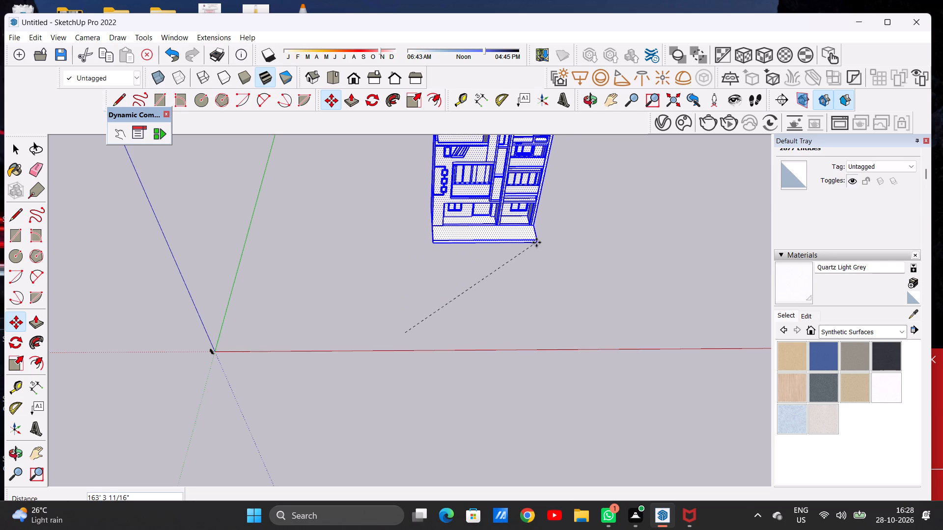
left_click(536, 242)
key("space")
left_click(653, 212)
Push/Pull the front face of the entrance platform outward to deepen the platform in front of the house.
scroll(361, 271, "down", 6)
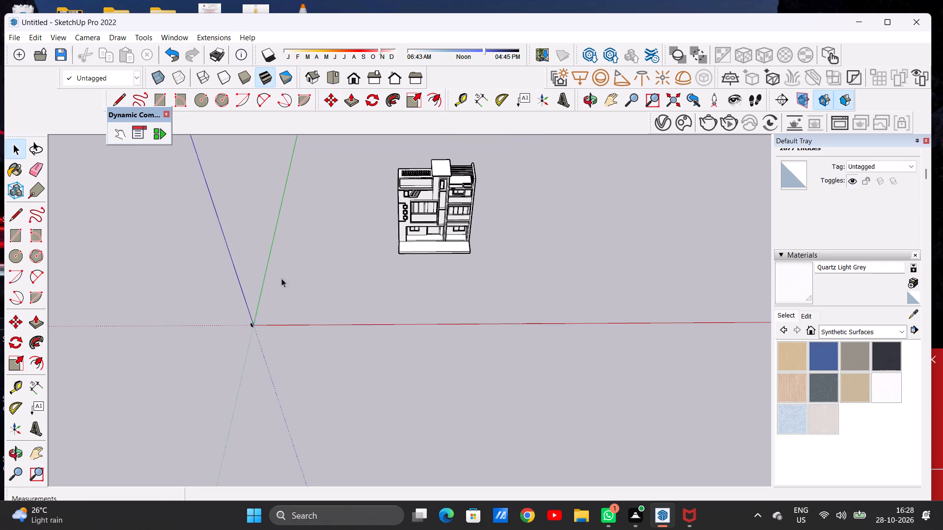
scroll(339, 264, "down", 6)
scroll(402, 234, "up", 6)
middle_click_drag(400, 266, 400, 243)
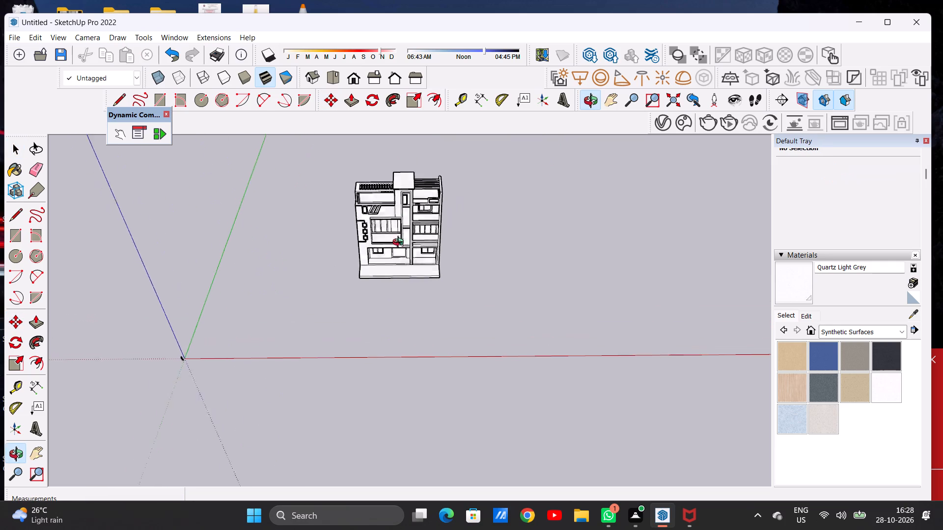
middle_click_drag(400, 243, 401, 212)
scroll(402, 281, "up", 7)
middle_click_drag(388, 283, 325, 306)
scroll(495, 289, "up", 4)
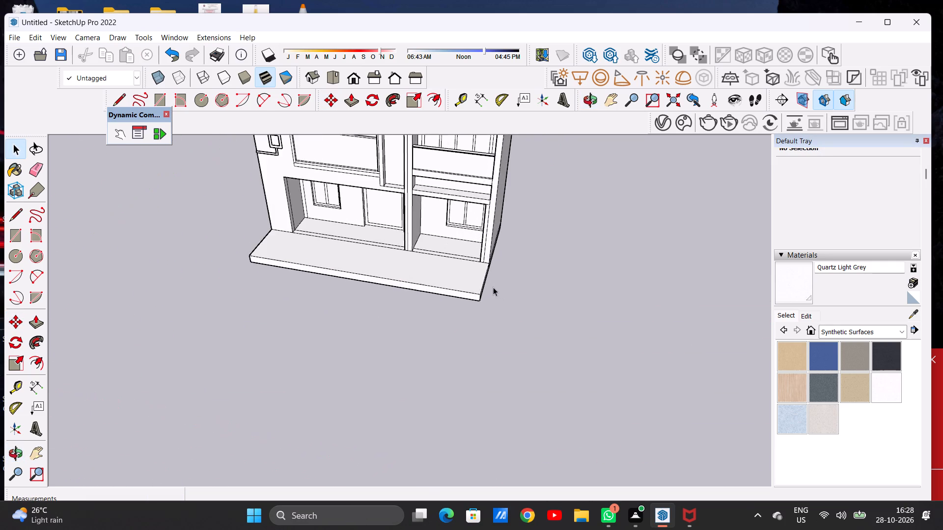
scroll(493, 287, "up", 7)
key("p")
left_click(479, 292)
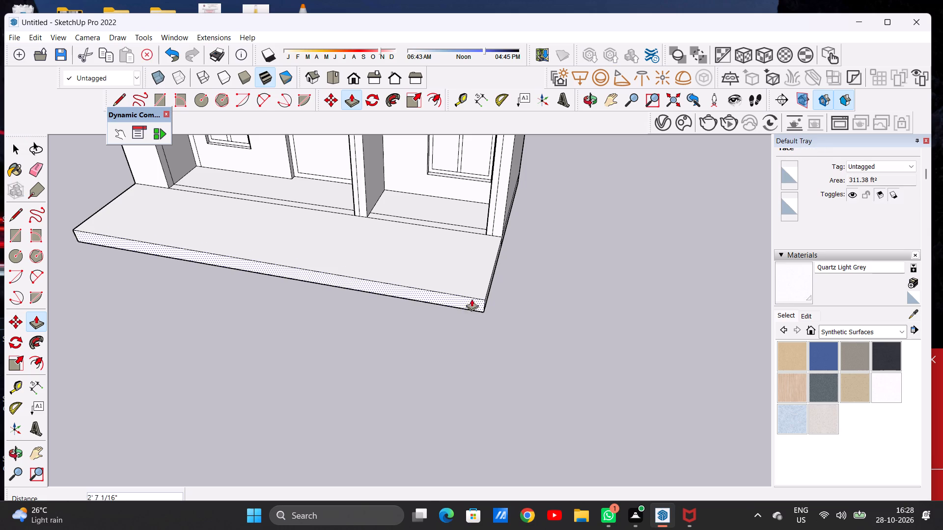
left_click(454, 338)
left_click(454, 338)
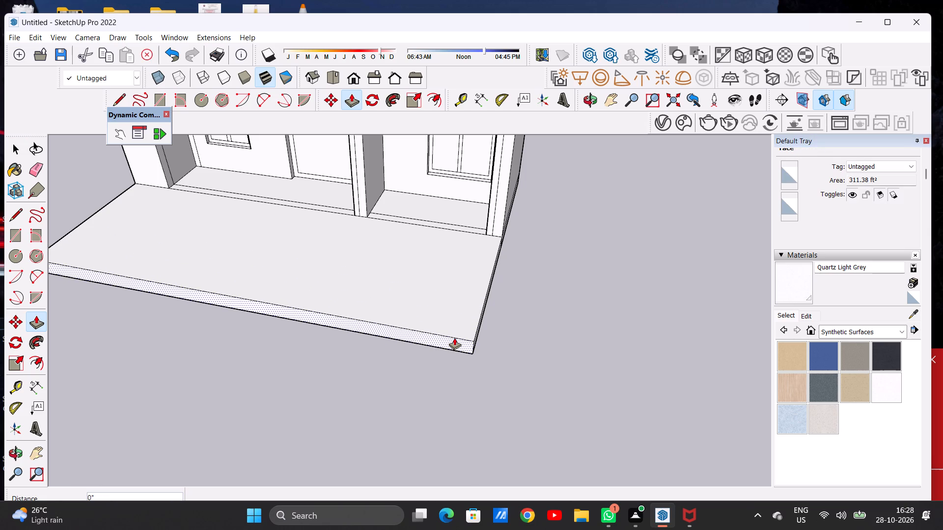
key("space")
scroll(532, 274, "down", 8)
middle_click_drag(392, 268, 408, 295)
scroll(523, 264, "down", 9)
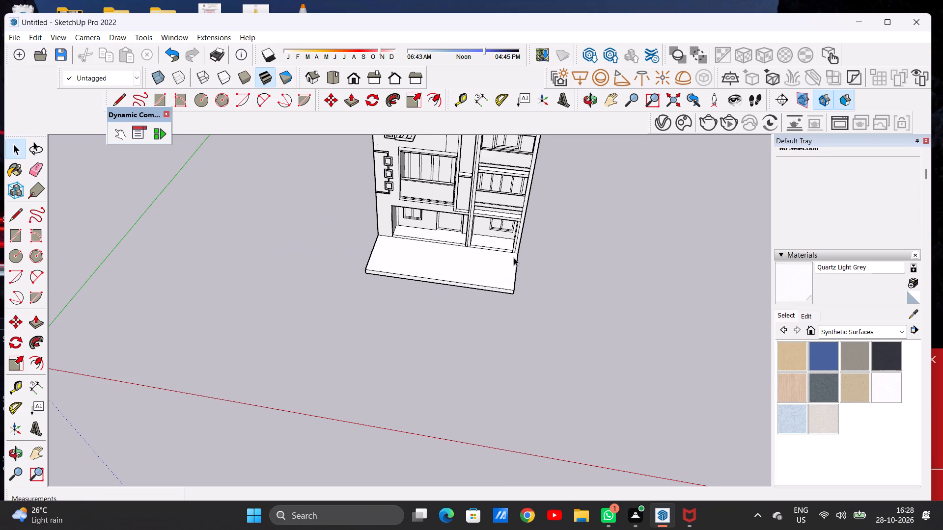
Draw a line about 32' 8" long on the entrance platform's top from the right-hand pillar base, parallel to the side edge.
scroll(356, 272, "down", 3)
scroll(494, 270, "up", 1)
scroll(494, 270, "down", 1)
scroll(494, 270, "up", 2)
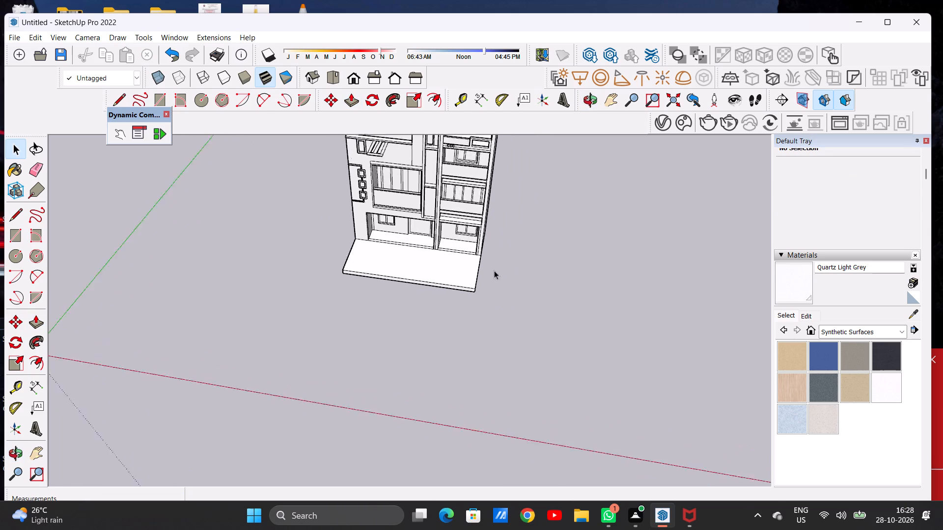
scroll(494, 270, "up", 2)
scroll(453, 265, "up", 5)
middle_click_drag(489, 274, 548, 300)
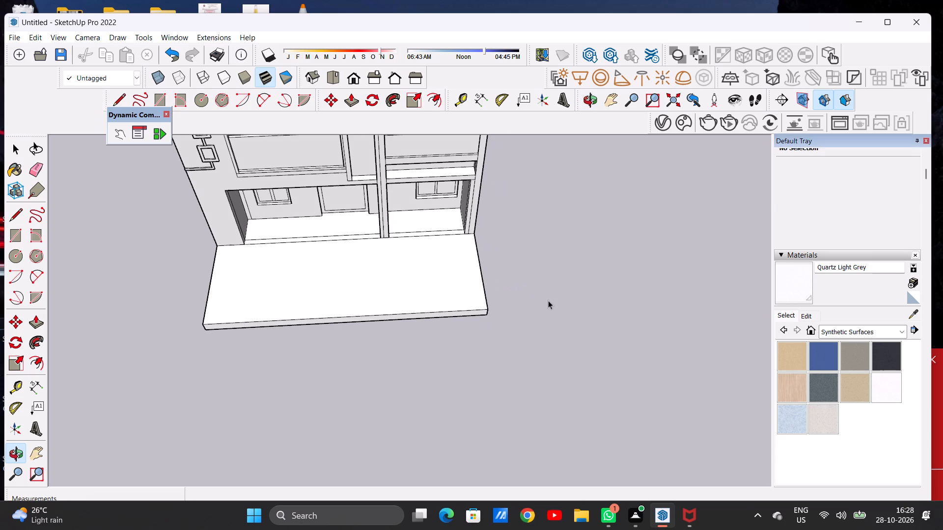
key("l")
scroll(462, 254, "up", 2)
scroll(462, 254, "down", 1)
scroll(462, 254, "up", 4)
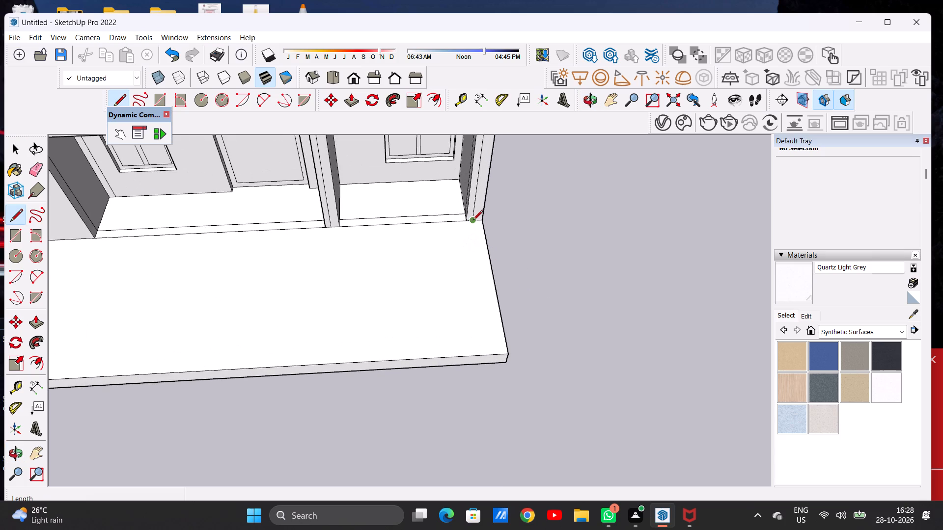
left_click(473, 221)
scroll(474, 268, "down", 4)
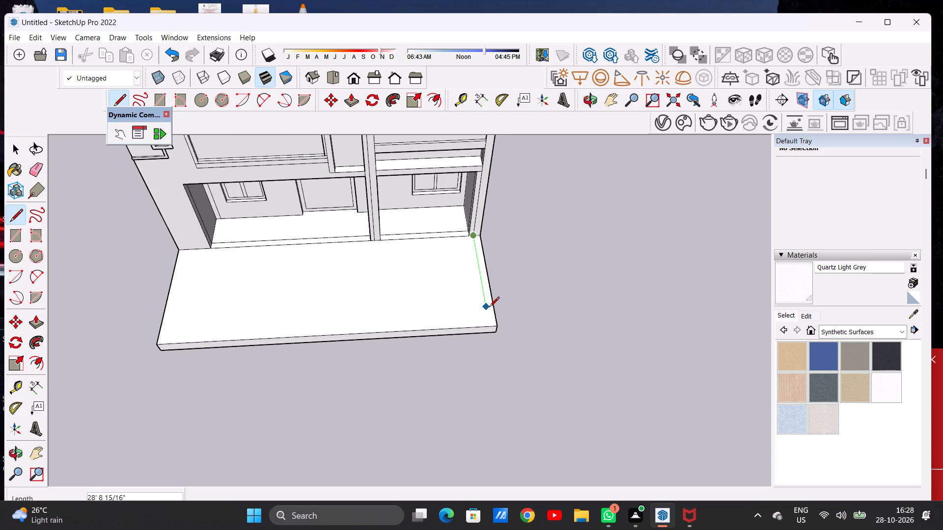
scroll(489, 308, "up", 9)
scroll(489, 308, "down", 1)
scroll(489, 308, "up", 3)
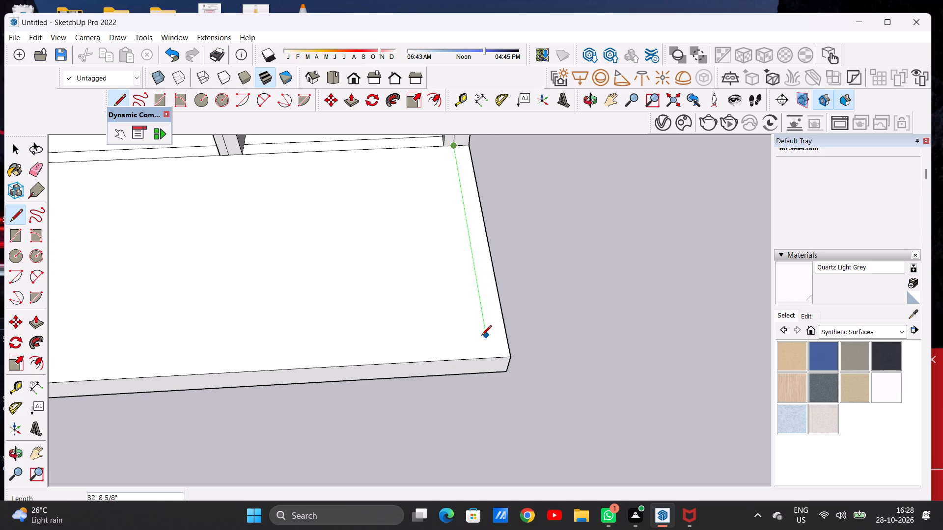
left_click(481, 336)
scroll(498, 325, "down", 15)
scroll(286, 321, "up", 5)
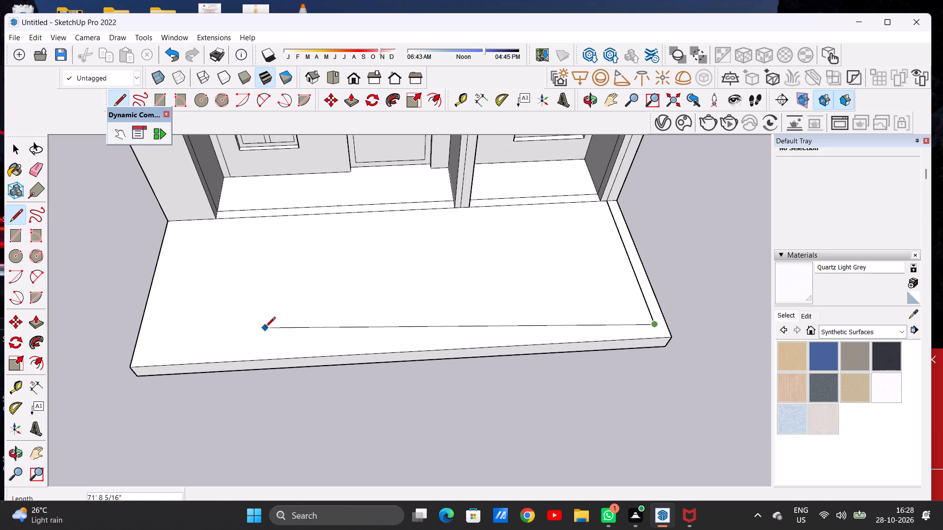
scroll(267, 334, "down", 4)
scroll(198, 334, "up", 5)
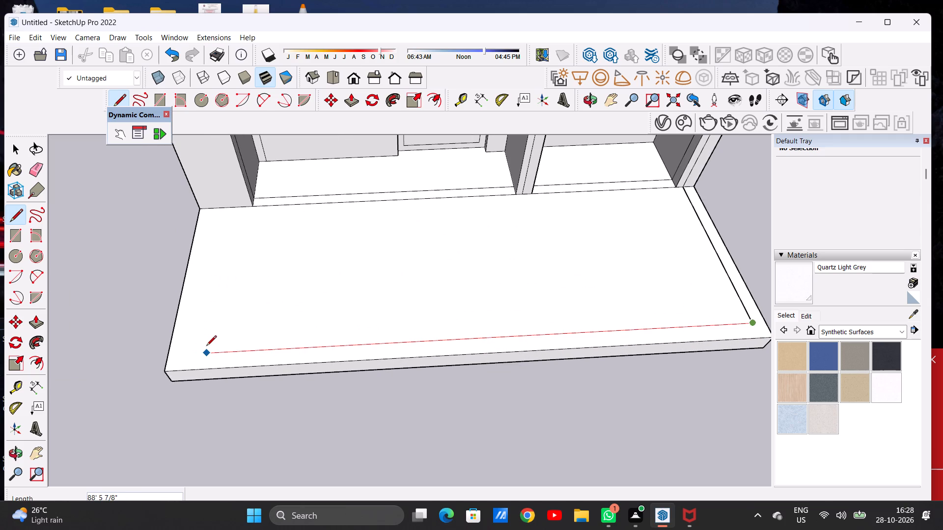
key("space")
Continue the platform's inset outline with a line about 90' along the front and one about 30' 6" back to the facade.
scroll(222, 300, "down", 6)
scroll(494, 315, "up", 2)
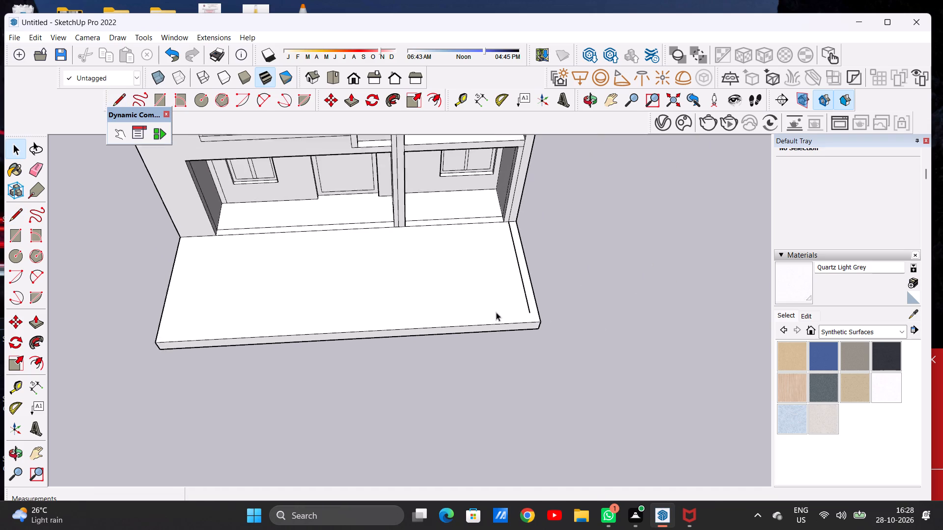
scroll(496, 312, "up", 3)
key("p")
key("space")
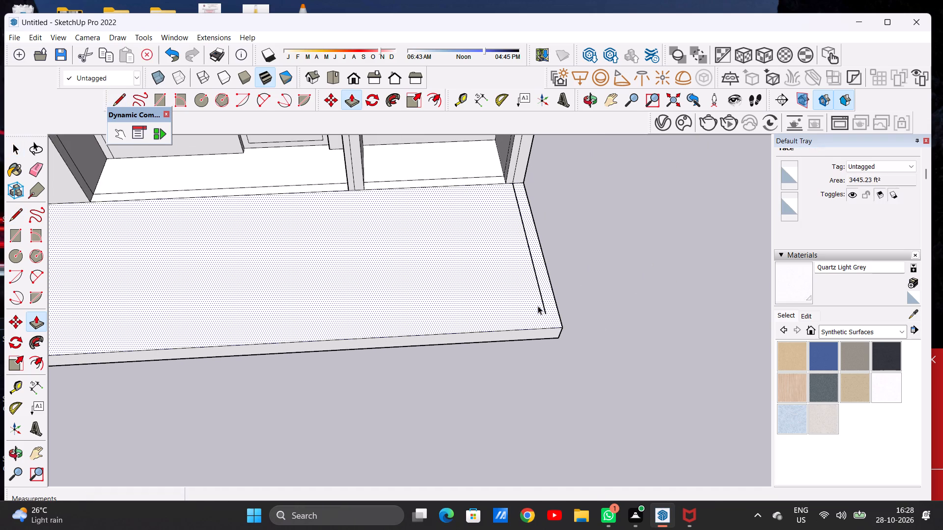
type("L")
scroll(544, 293, "up", 6)
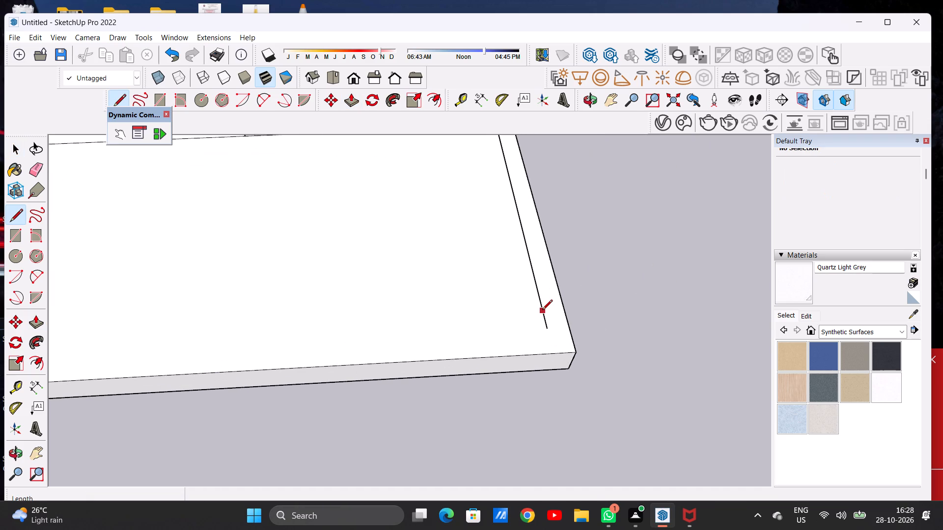
left_click(542, 311)
scroll(549, 292, "down", 13)
scroll(217, 314, "up", 7)
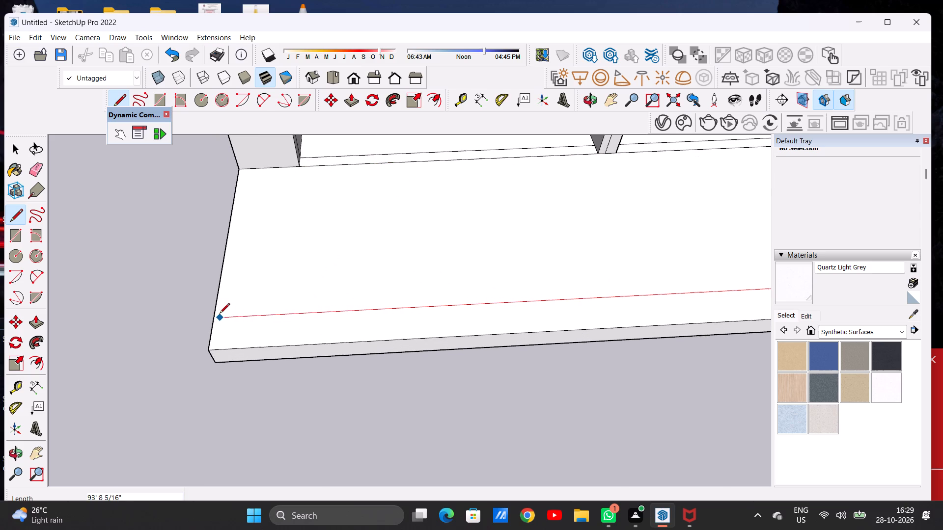
left_click(246, 316)
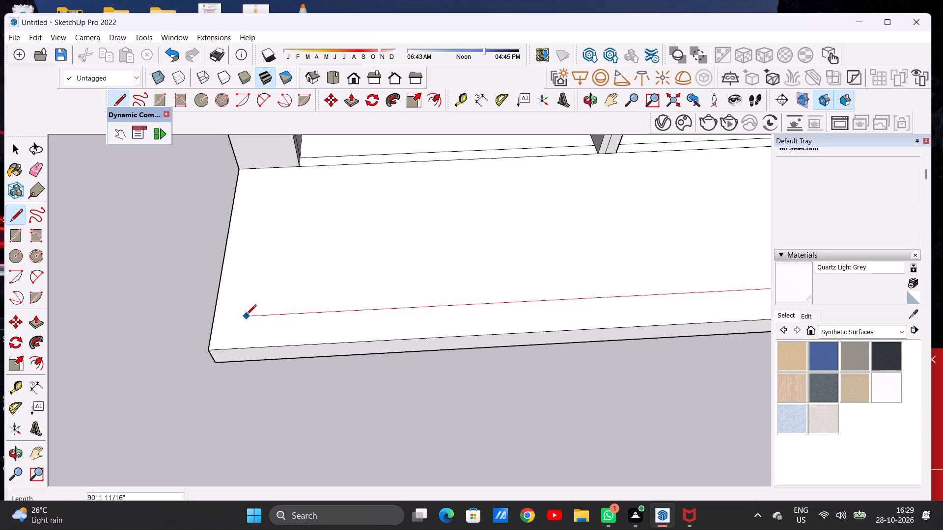
left_click(262, 169)
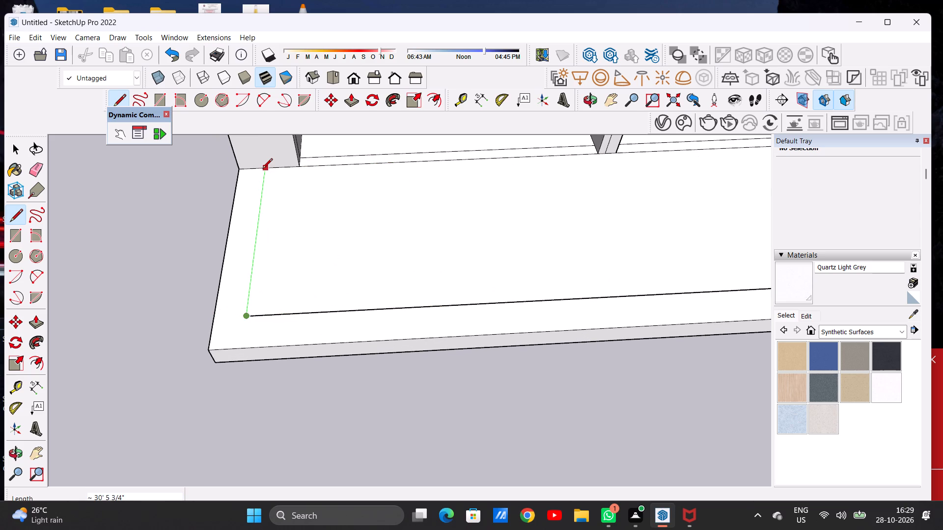
key("space")
Erase the stub of the right-hand side line that overshoots the inset outline's front corner.
scroll(283, 216, "down", 13)
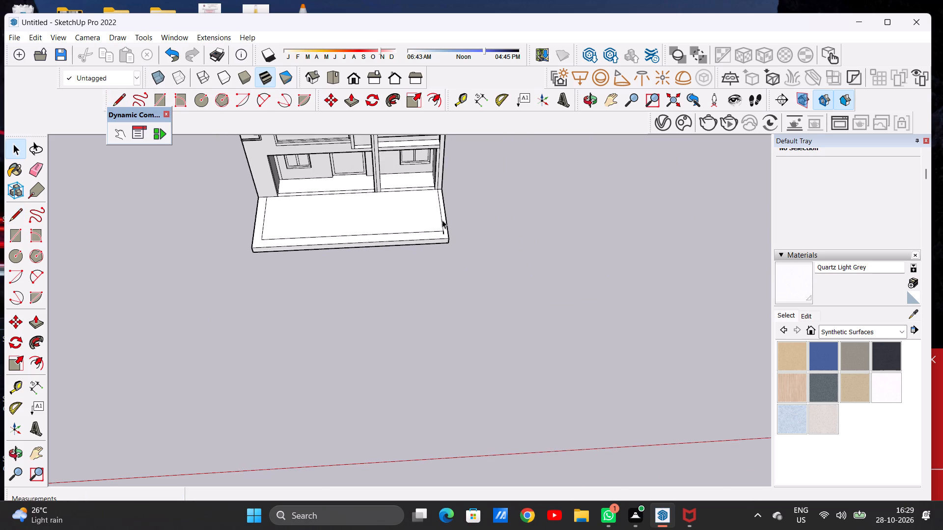
scroll(443, 224, "up", 17)
key("e")
scroll(452, 241, "up", 4)
left_click_drag(450, 241, 441, 242)
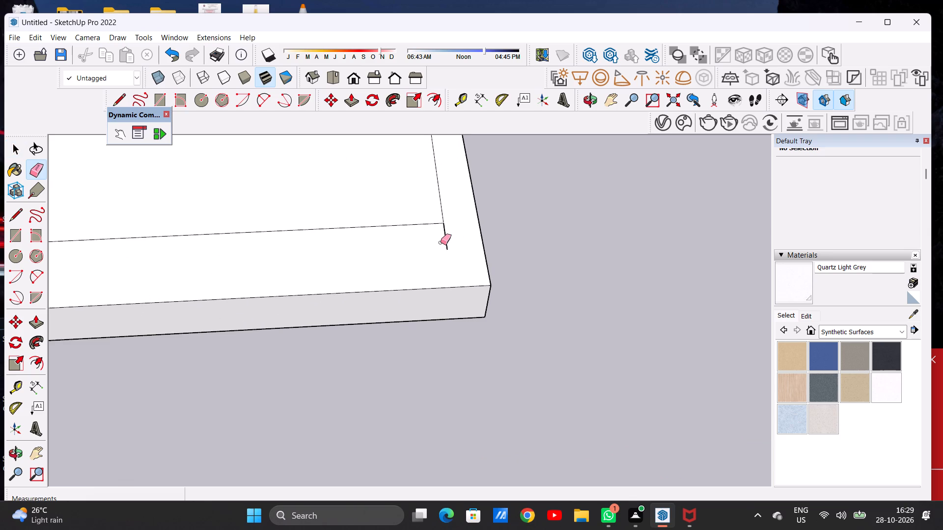
left_click_drag(441, 242, 440, 242)
key("space")
Examine the platform's inset outline in front of the house from low and high angles.
scroll(514, 243, "down", 3)
scroll(515, 243, "up", 1)
scroll(515, 243, "down", 8)
scroll(419, 256, "up", 1)
scroll(419, 256, "down", 12)
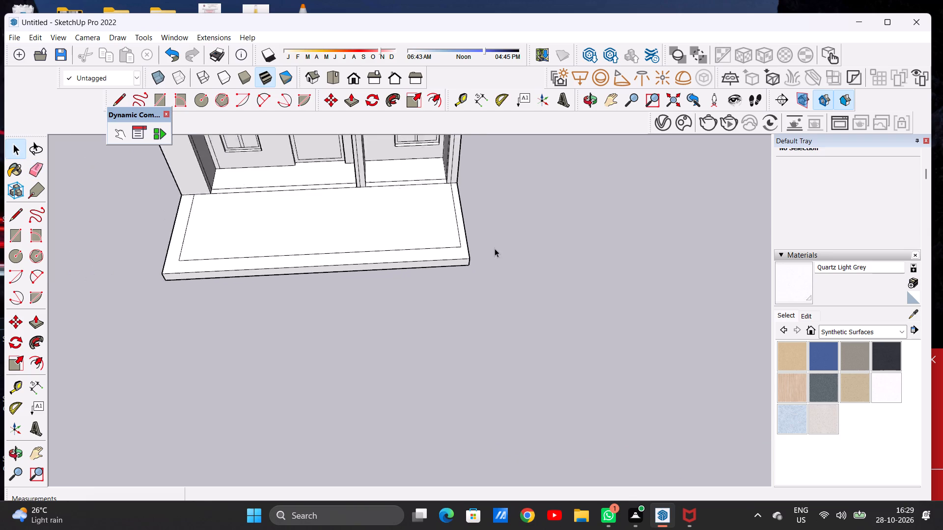
scroll(495, 248, "down", 3)
middle_click_drag(455, 269, 439, 227)
middle_click_drag(490, 246, 487, 210)
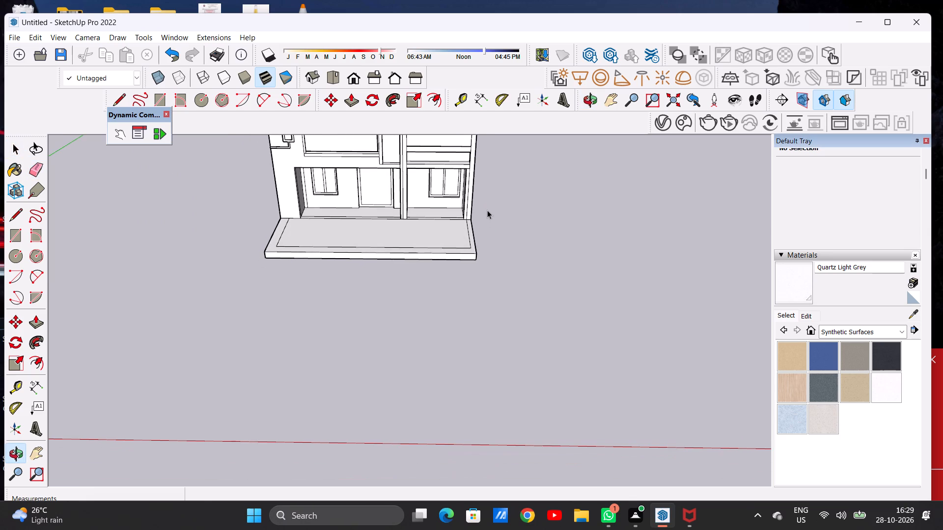
scroll(407, 283, "down", 4)
scroll(398, 257, "up", 5)
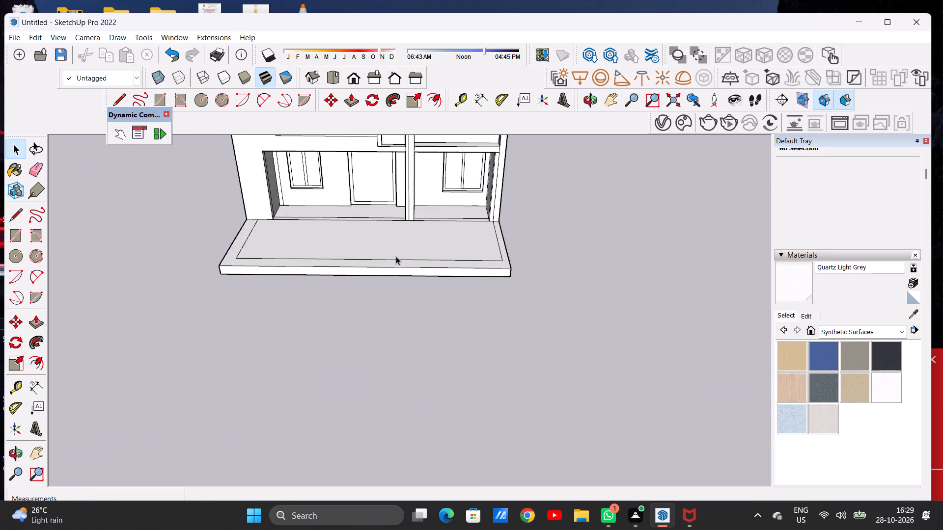
scroll(396, 256, "up", 3)
middle_click_drag(409, 251, 404, 342)
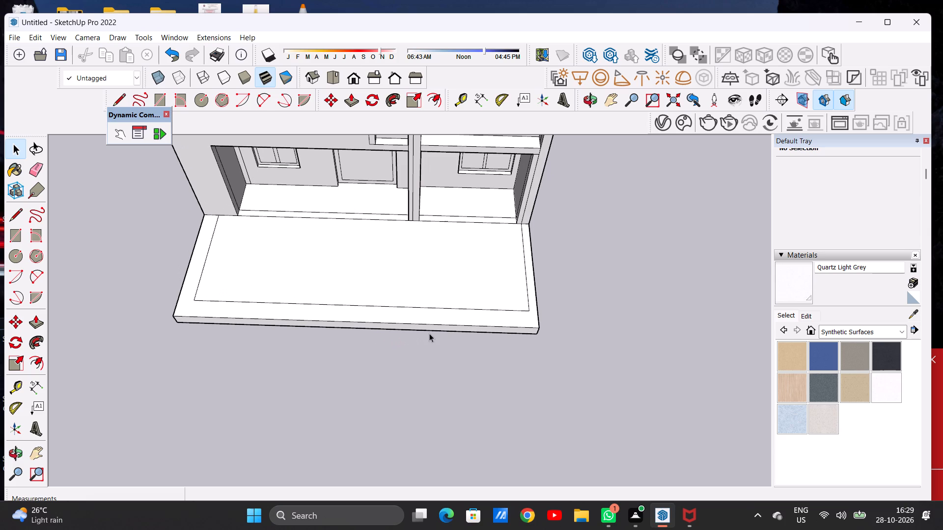
scroll(449, 306, "down", 5)
middle_click_drag(326, 304, 323, 347)
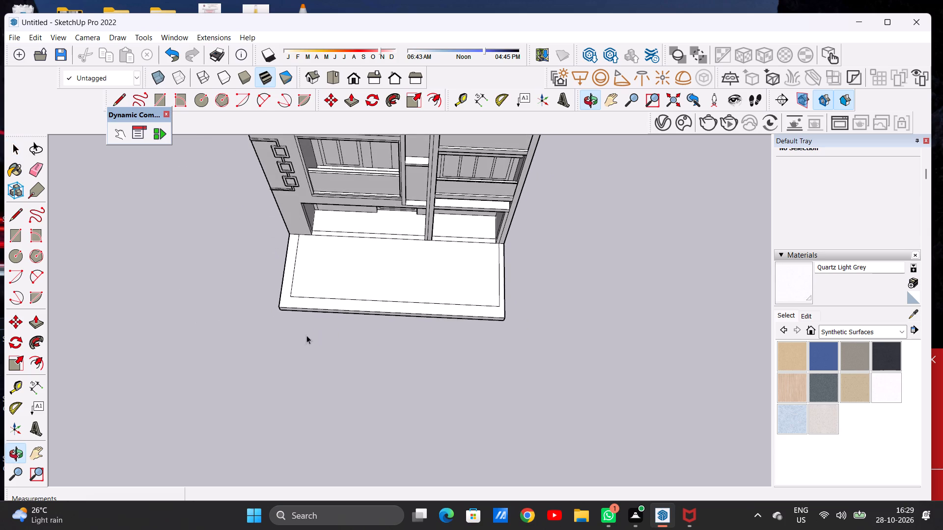
Draw a line about 5' 2" long across the platform's front border strip, near its left end.
scroll(290, 300, "up", 7)
middle_click_drag(293, 301, 320, 311)
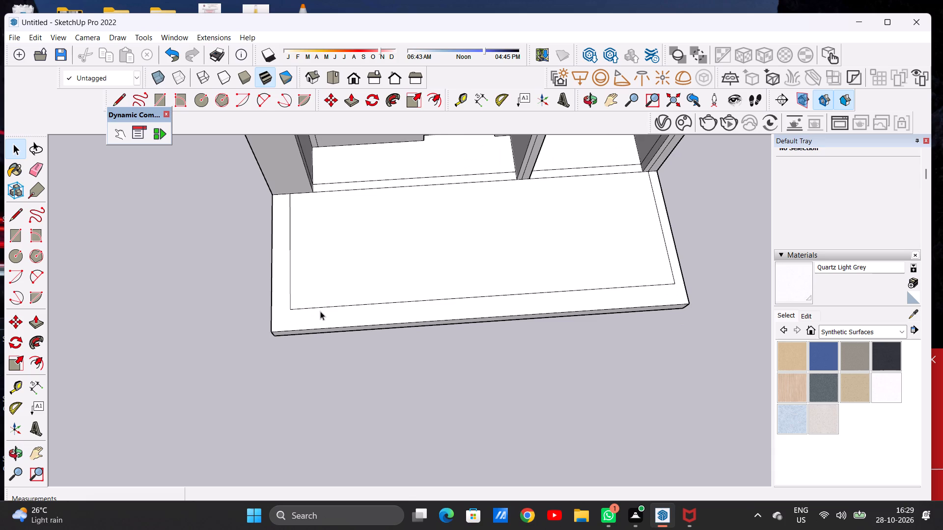
key("l")
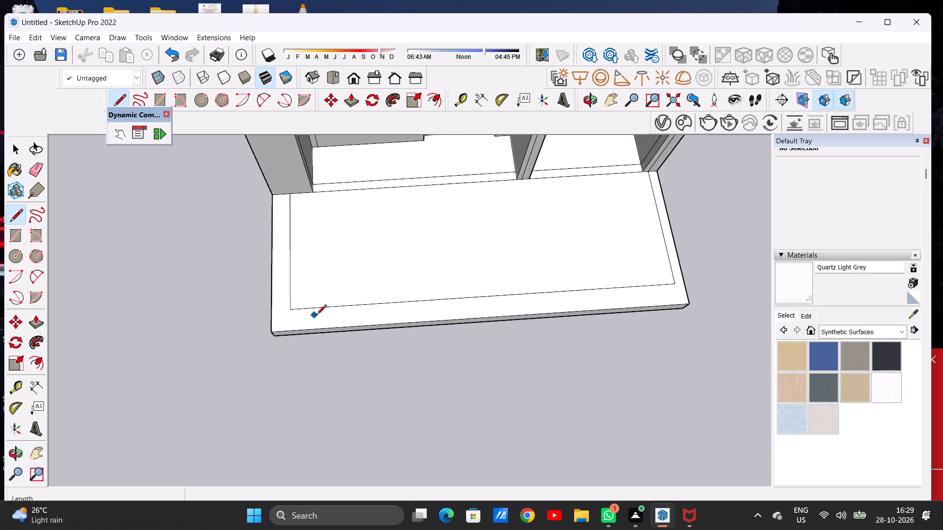
left_click(337, 307)
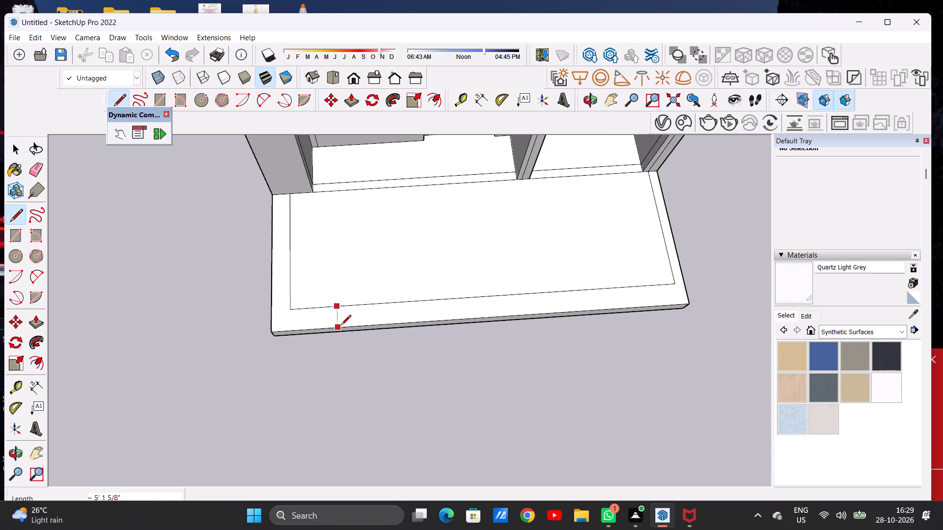
left_click(341, 326)
scroll(258, 318, "down", 5)
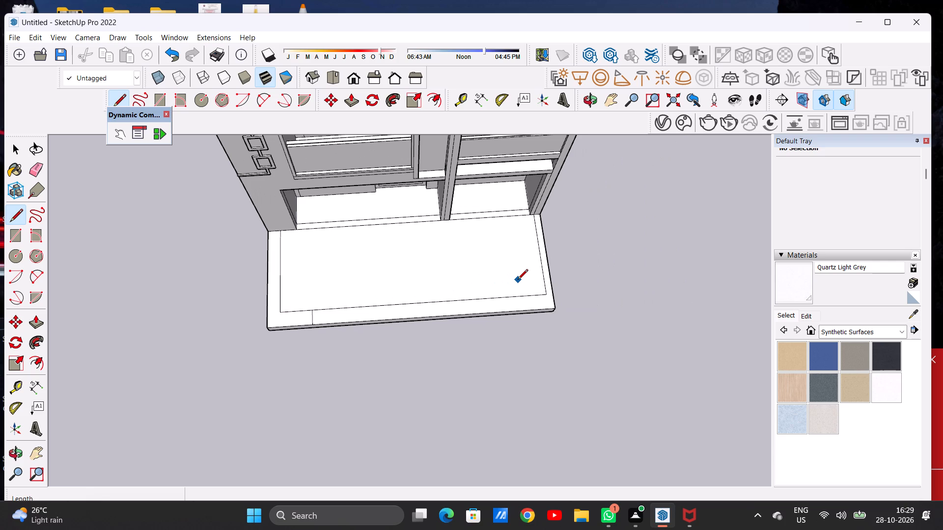
key("space")
Examine the whole house with its extended entrance platform from a distance and from different angles.
scroll(513, 269, "down", 5)
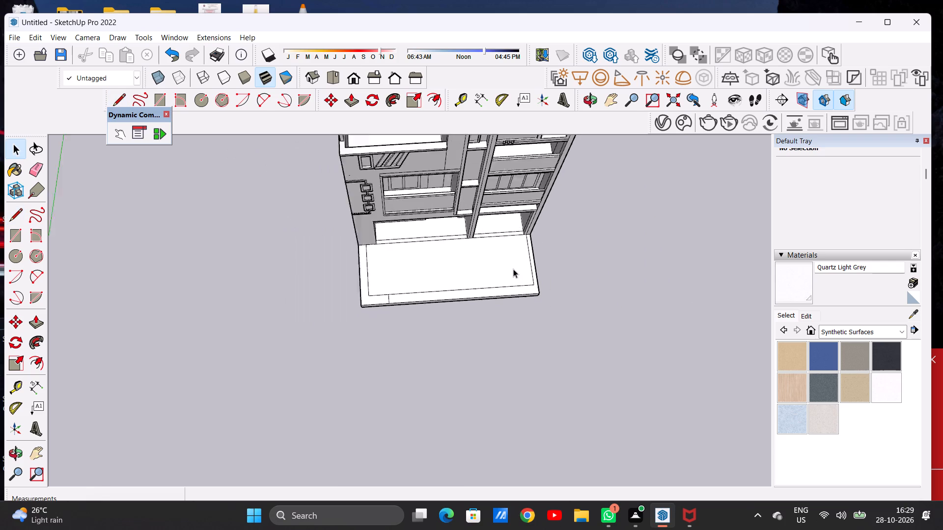
scroll(513, 269, "down", 2)
middle_click_drag(543, 276, 528, 203)
scroll(402, 281, "down", 7)
middle_click_drag(441, 316, 437, 293)
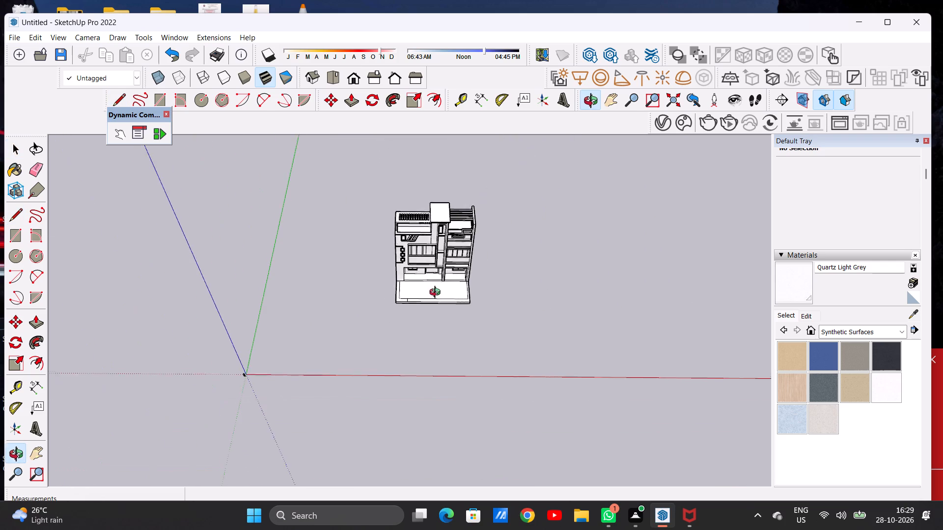
middle_click_drag(437, 293, 437, 235)
scroll(481, 283, "up", 9)
scroll(463, 307, "down", 1)
scroll(463, 307, "up", 1)
scroll(463, 307, "down", 1)
scroll(463, 307, "up", 4)
middle_click_drag(459, 322, 383, 331)
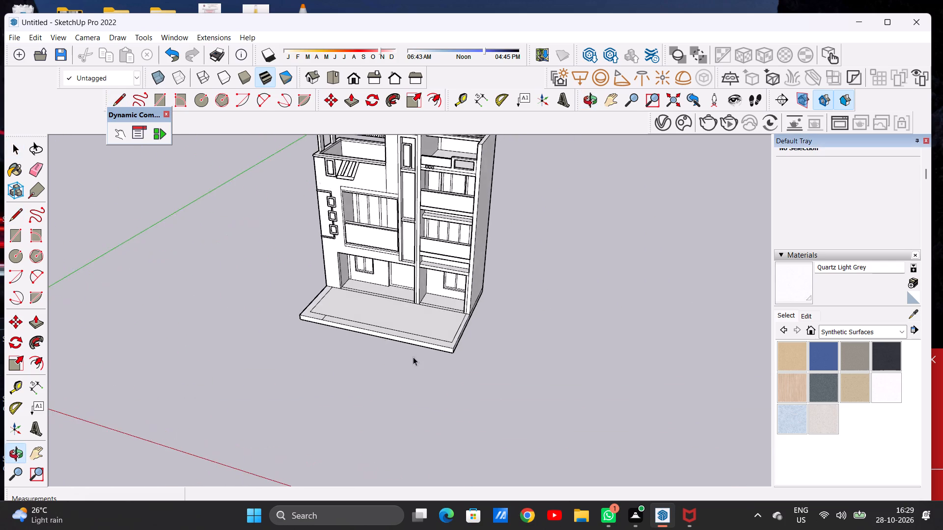
Draw a parallel line about 30' 6" long from the right-hand pillar's inner corner to the outline's front line.
scroll(426, 350, "up", 11)
middle_click_drag(421, 306, 437, 348)
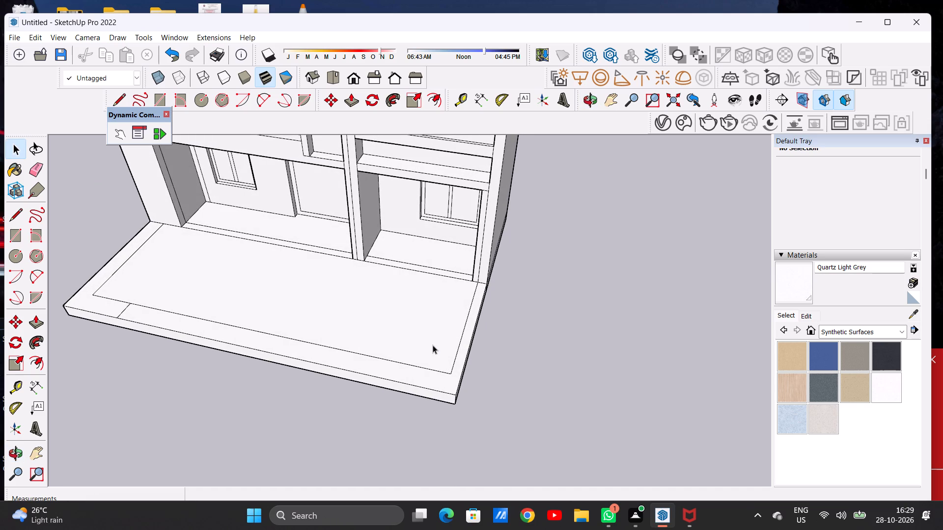
key("l")
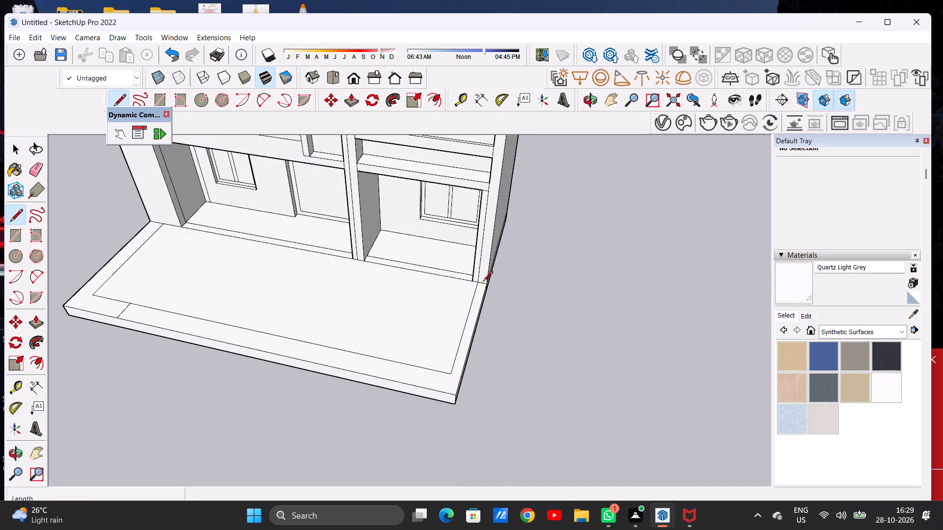
scroll(483, 284, "up", 8)
left_click(464, 277)
scroll(456, 308, "down", 5)
scroll(456, 308, "up", 1)
scroll(456, 308, "down", 8)
scroll(443, 361, "up", 7)
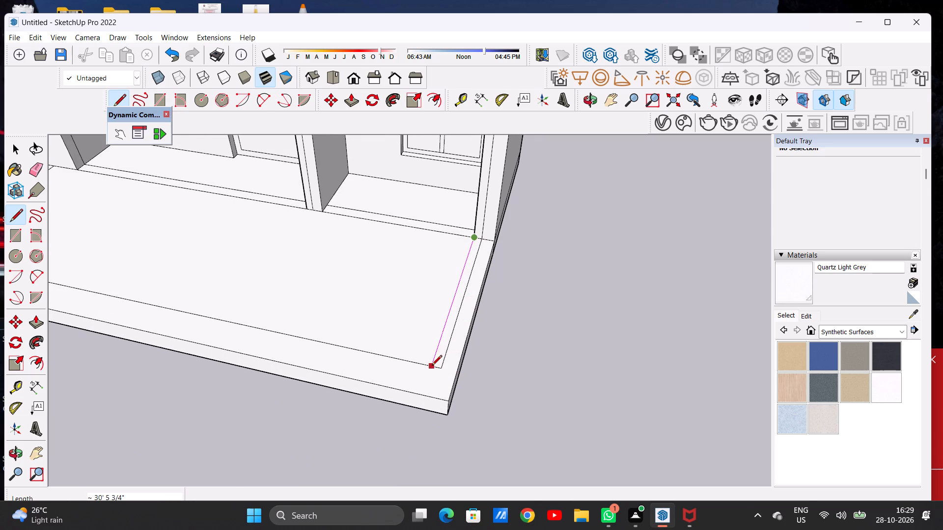
left_click(432, 369)
key("space")
Erase the outer of the two parallel right-hand side lines and the leftover front line segment beyond the new corner.
key("e")
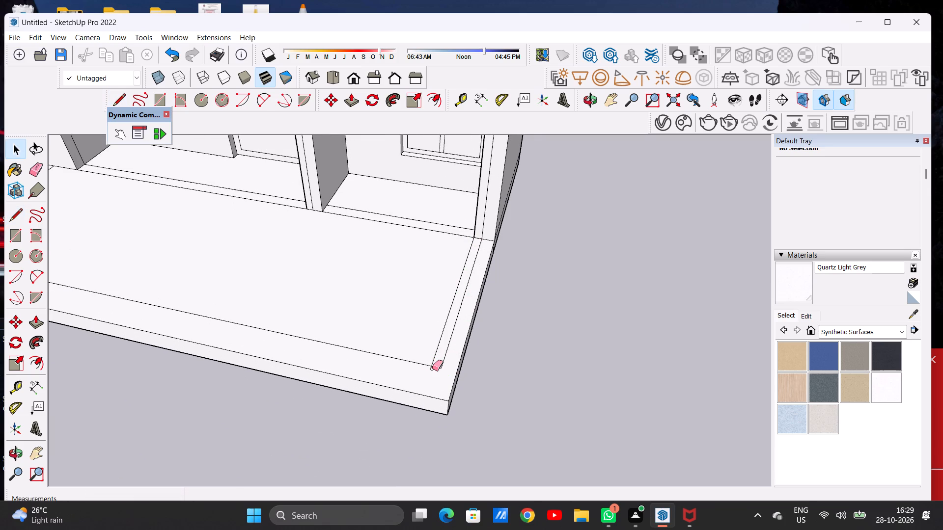
scroll(456, 347, "up", 4)
left_click_drag(440, 361, 443, 368)
left_click_drag(433, 376, 430, 387)
key("space")
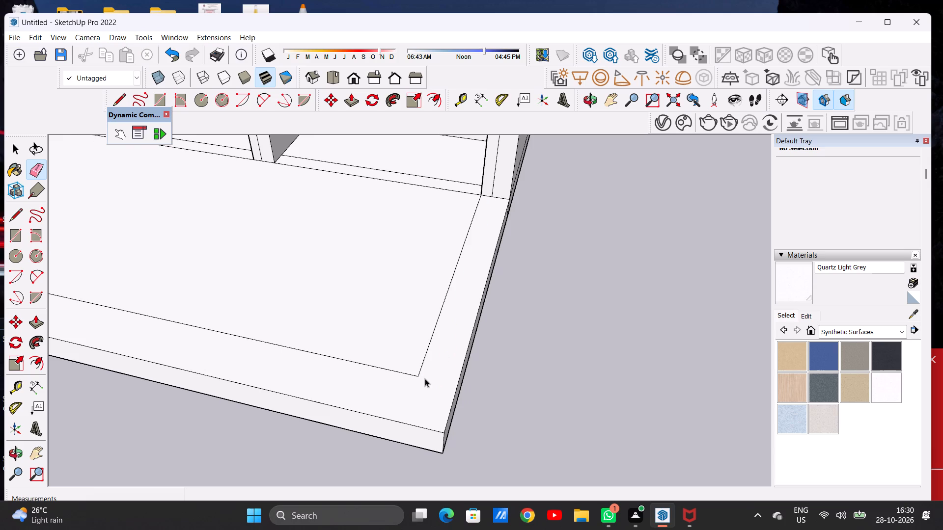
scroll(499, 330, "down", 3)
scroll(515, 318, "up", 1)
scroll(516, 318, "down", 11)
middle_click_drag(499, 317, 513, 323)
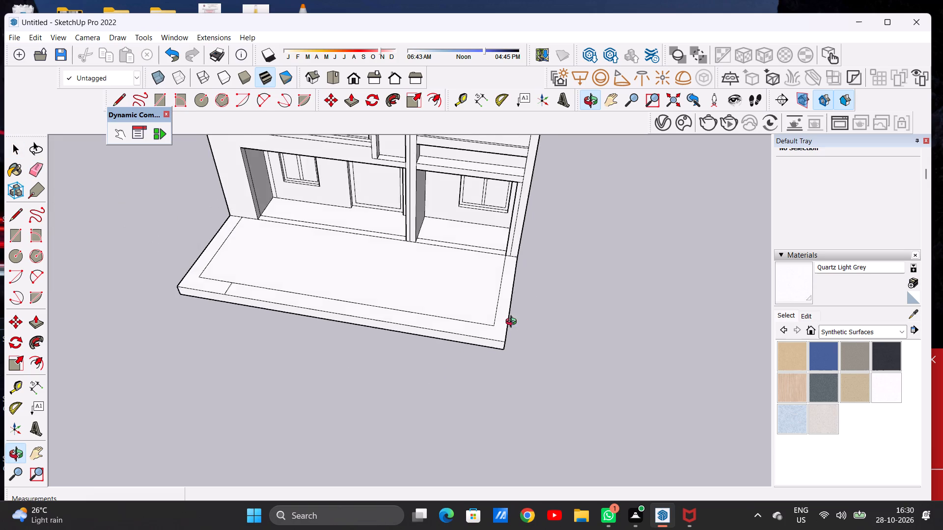
Draw a line about 5' 2" long across the platform's front border strip, near its right end.
middle_click_drag(513, 323, 533, 318)
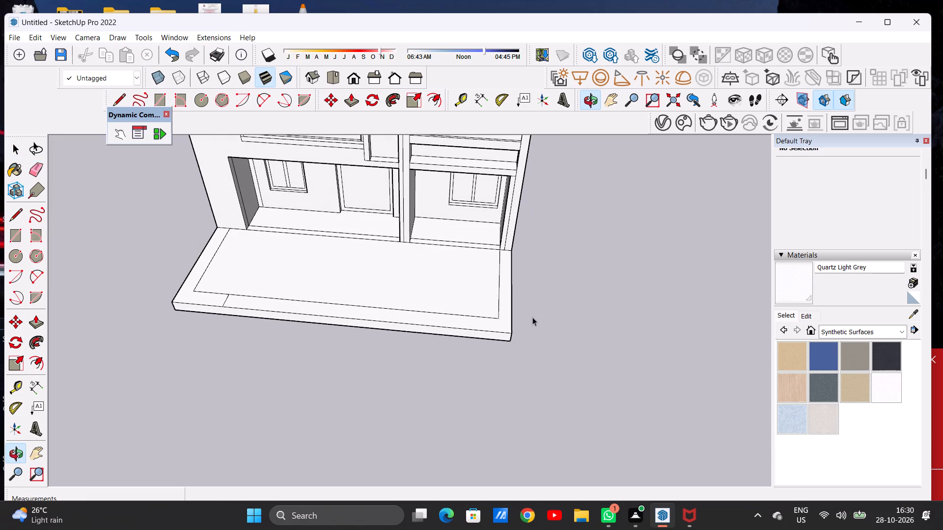
key("l")
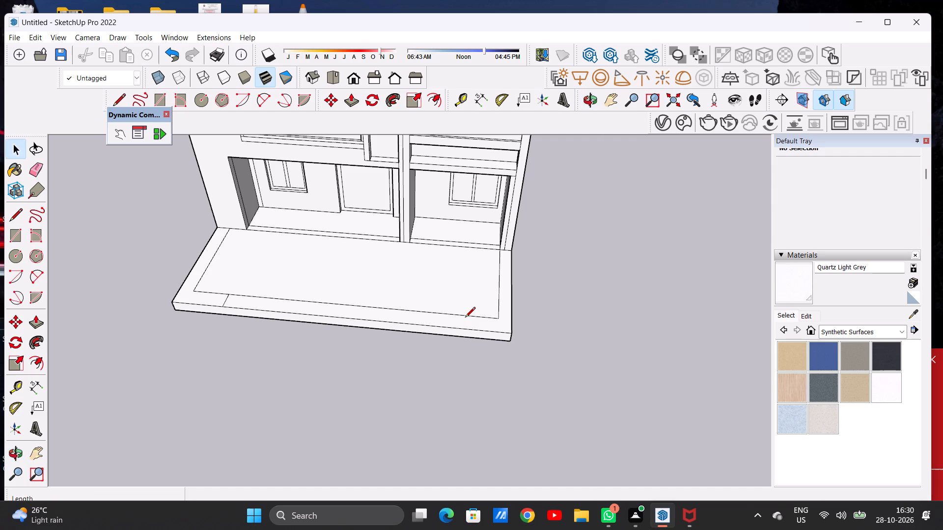
scroll(468, 318, "up", 4)
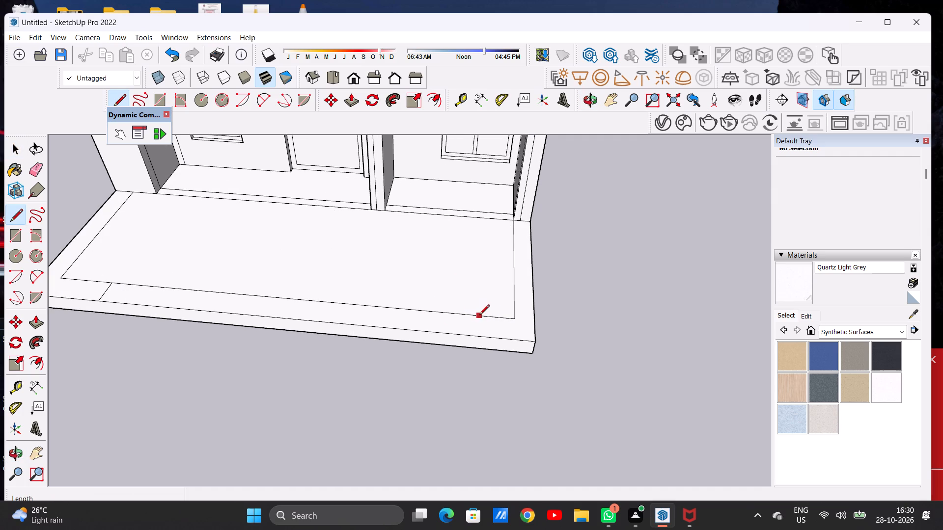
left_click(474, 316)
left_click(471, 339)
key("space")
Push/Pull the L-shaped border area at the platform's right corner up about 13' 8" into a boundary wall.
scroll(490, 344, "down", 7)
scroll(514, 336, "up", 1)
scroll(518, 334, "down", 2)
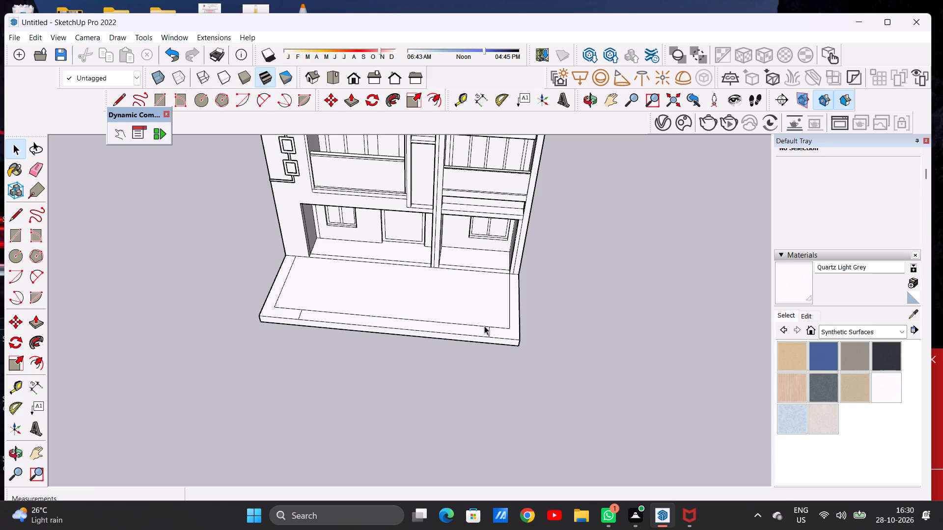
scroll(486, 316, "down", 5)
scroll(430, 326, "up", 3)
scroll(430, 326, "down", 1)
scroll(430, 326, "up", 1)
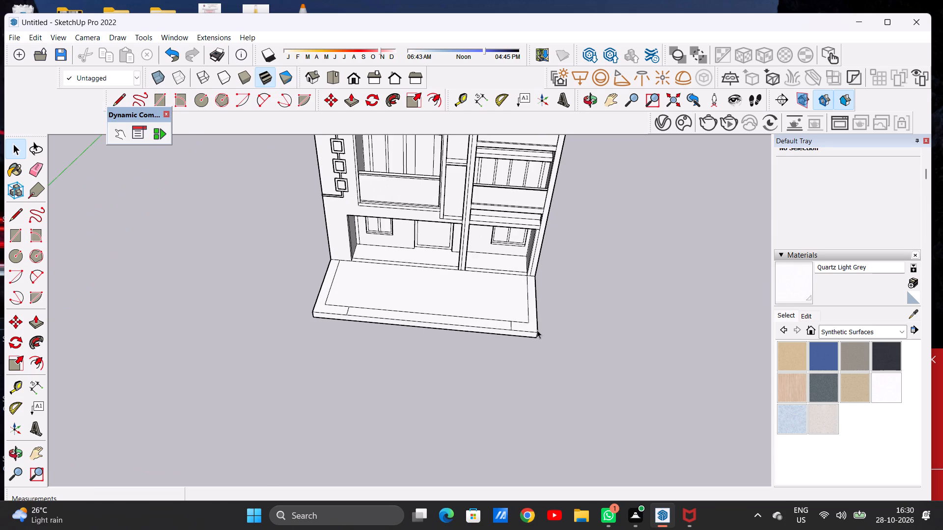
key("p")
middle_click_drag(534, 354, 410, 299)
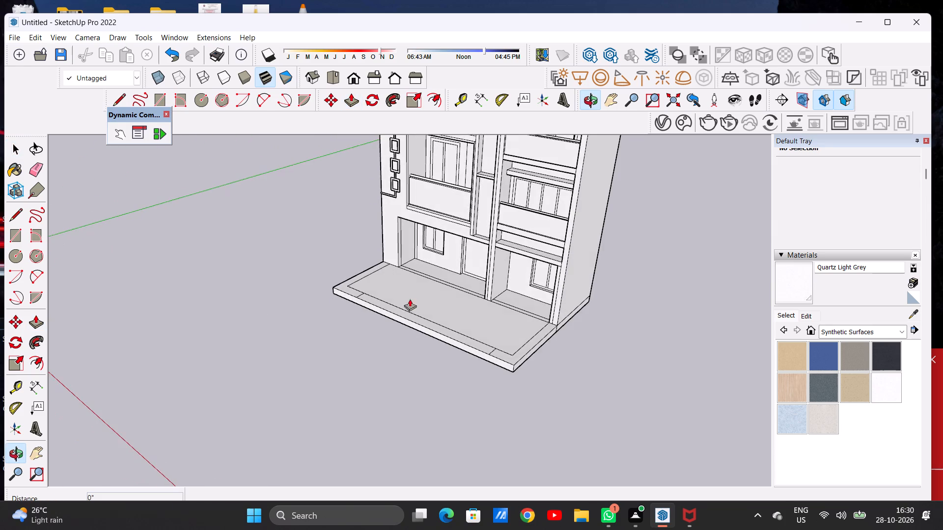
middle_click_drag(410, 299, 409, 298)
scroll(572, 342, "up", 6)
scroll(526, 332, "up", 9)
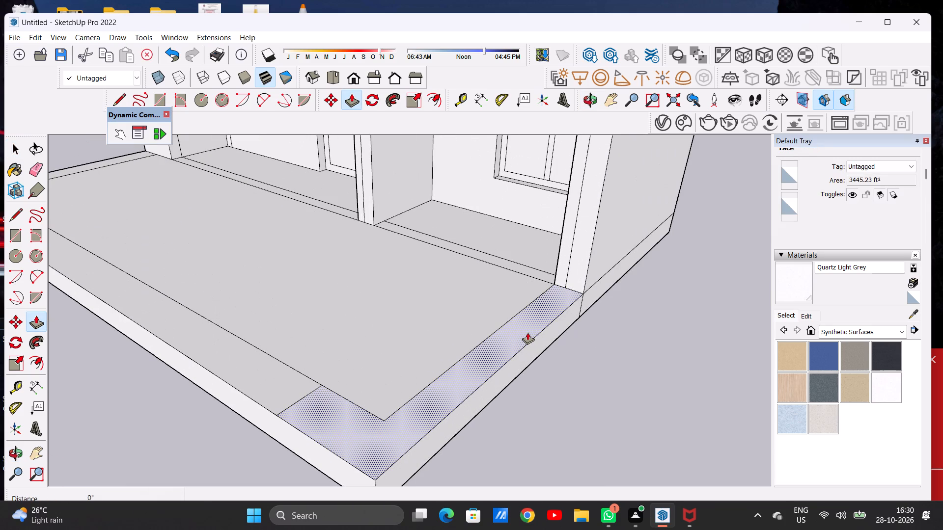
left_click(527, 332)
scroll(522, 325, "down", 9)
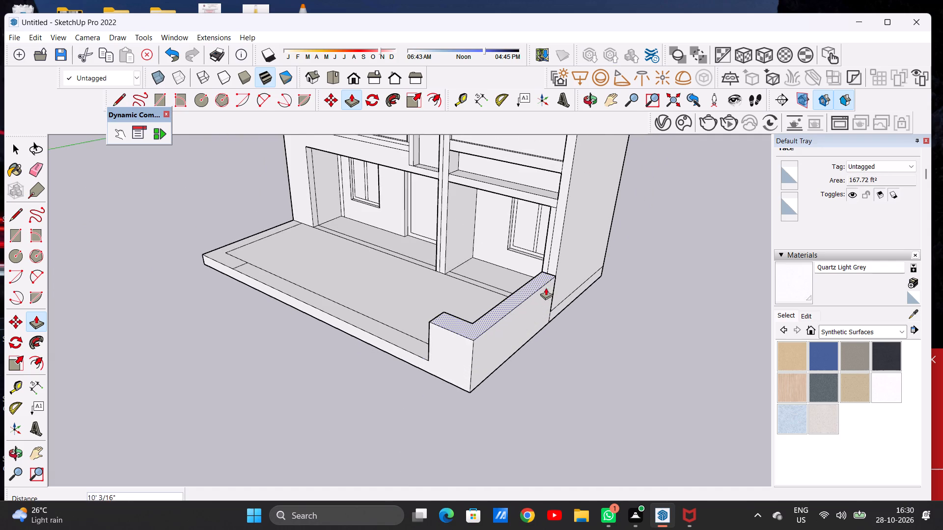
scroll(552, 278, "up", 4)
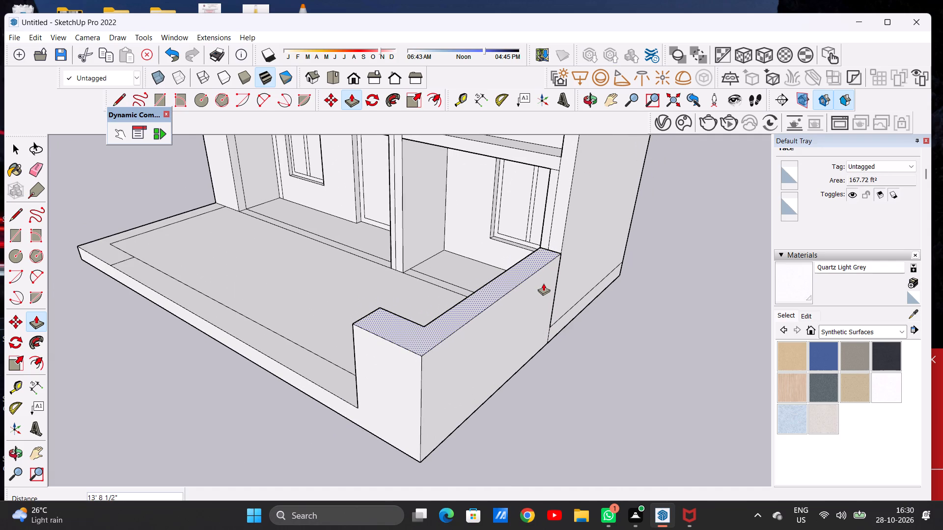
left_click(543, 283)
key("space")
Examine the raised corner wall against the house front and platform from several angles and distances.
scroll(454, 322, "down", 6)
middle_click_drag(405, 346, 425, 344)
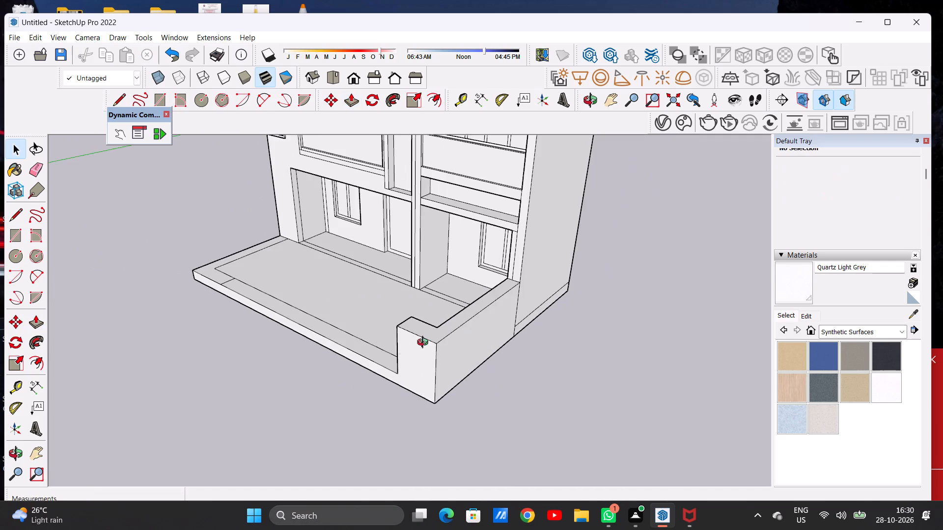
middle_click_drag(425, 344, 555, 278)
scroll(505, 302, "down", 6)
scroll(395, 334, "down", 3)
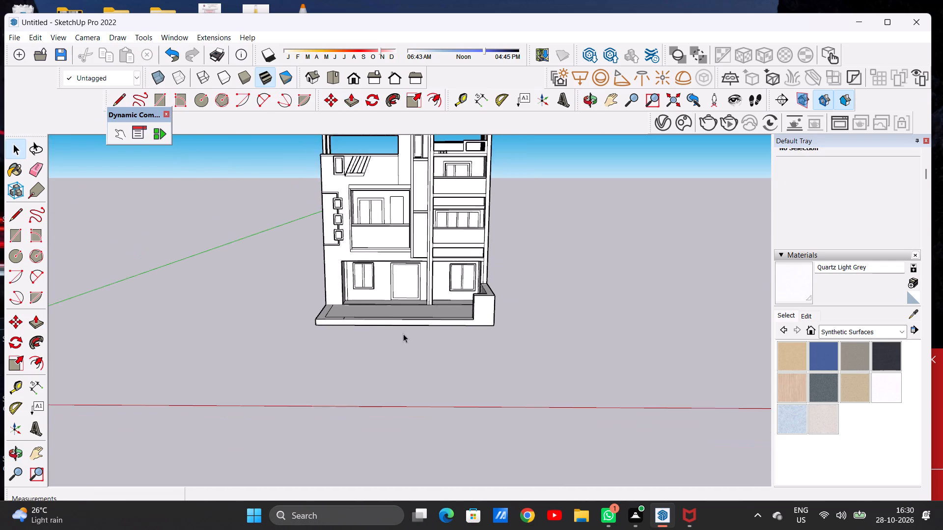
scroll(444, 307, "up", 5)
middle_click_drag(486, 313, 480, 268)
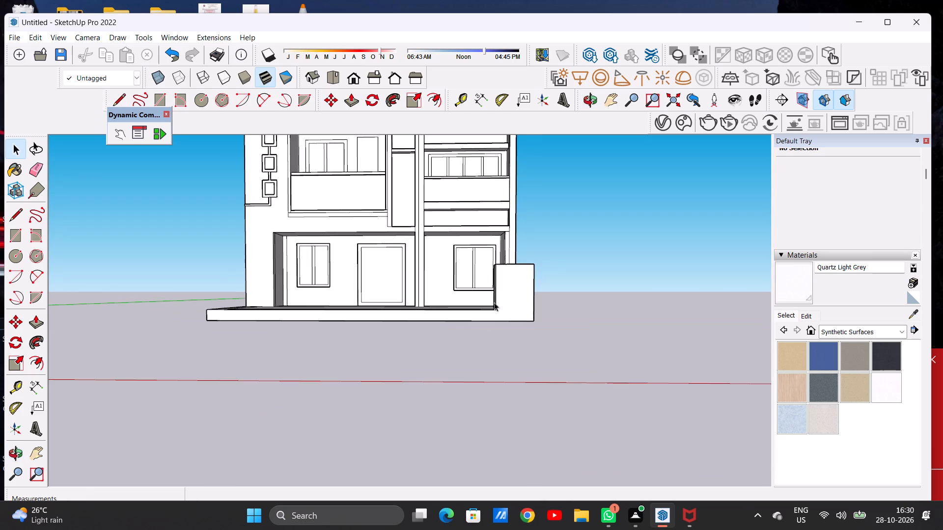
scroll(480, 338, "down", 14)
middle_click_drag(458, 322, 462, 420)
scroll(437, 349, "up", 5)
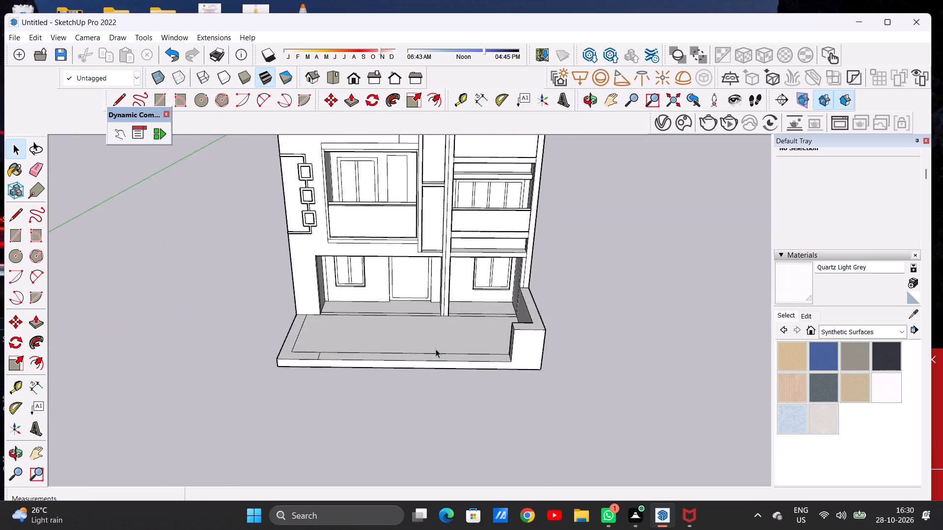
scroll(436, 349, "up", 2)
middle_click_drag(438, 344, 444, 399)
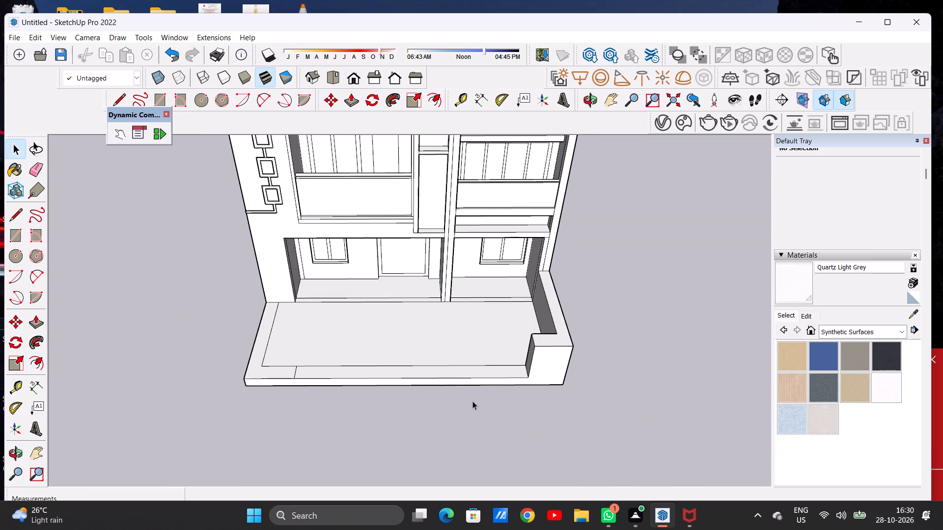
scroll(359, 387, "down", 2)
scroll(275, 367, "up", 4)
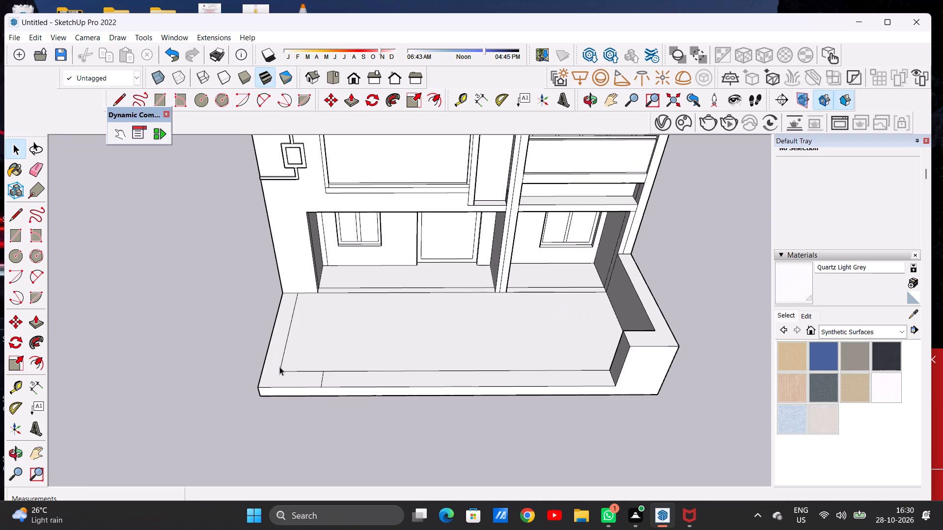
scroll(263, 386, "down", 3)
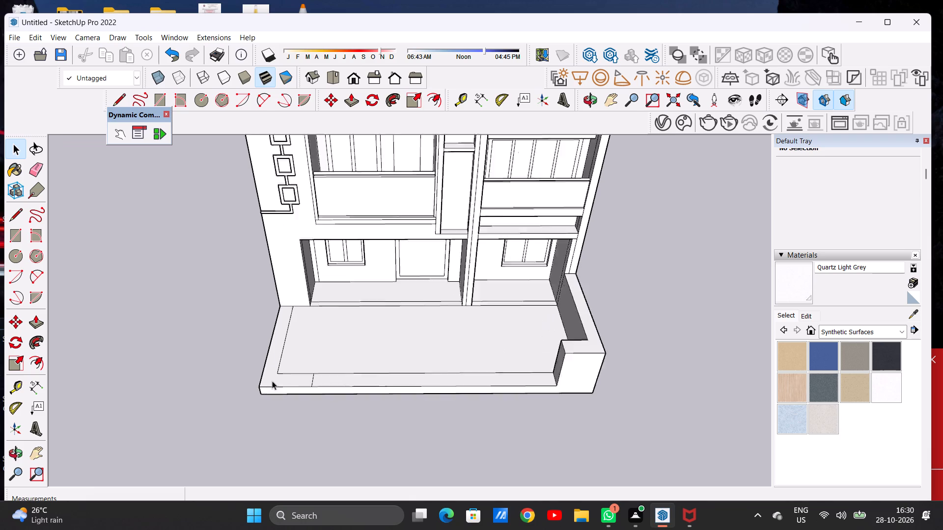
scroll(272, 381, "down", 3)
middle_click_drag(386, 380, 379, 370)
scroll(455, 377, "up", 5)
middle_click_drag(465, 384, 470, 322)
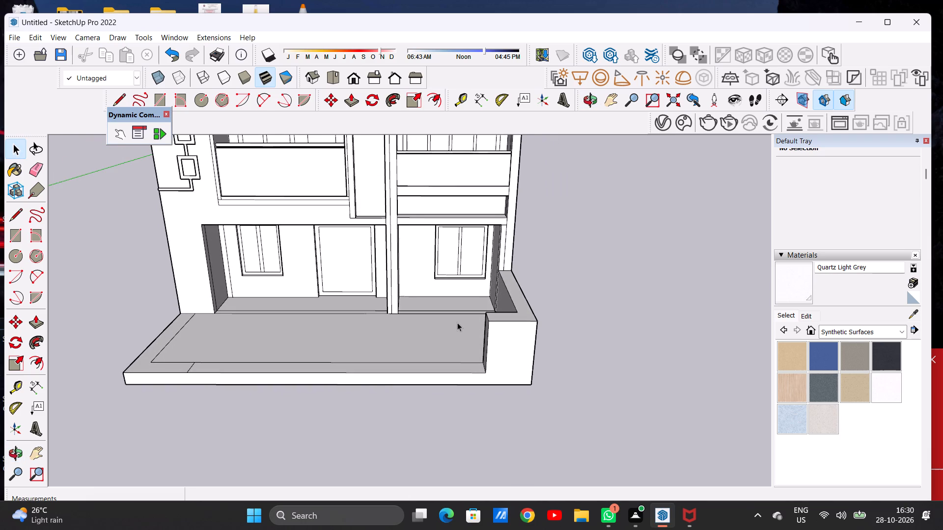
scroll(457, 322, "down", 3)
middle_click_drag(493, 336, 493, 368)
scroll(462, 357, "up", 1)
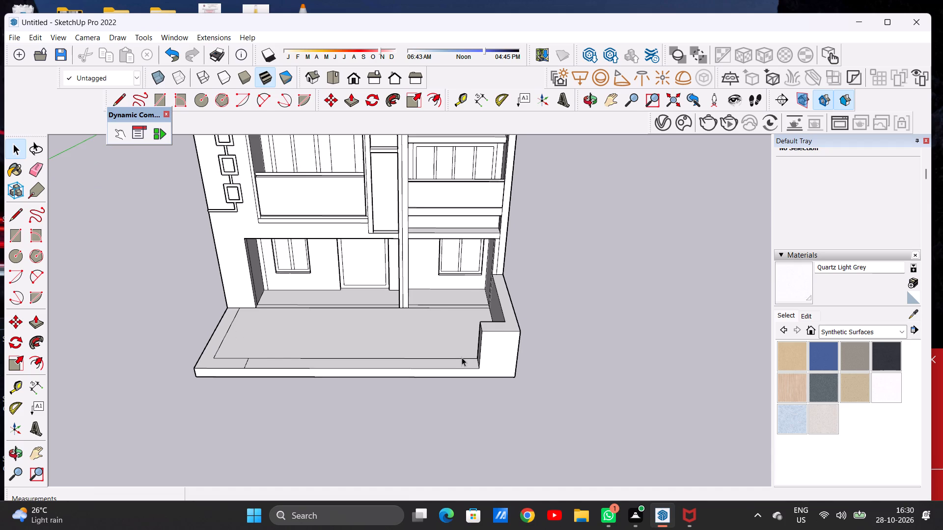
Push/Pull the end face of the wall's short front leg inward about 3' 3" to shorten it.
scroll(462, 346, "down", 4)
middle_click_drag(469, 346, 500, 344)
scroll(476, 340, "up", 7)
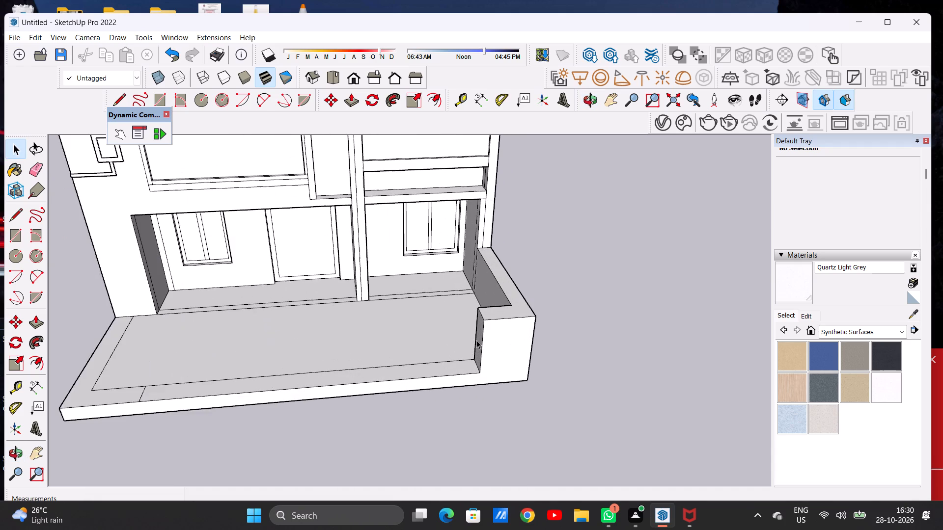
key("p")
scroll(479, 332, "up", 4)
left_click(479, 330)
left_click(501, 325)
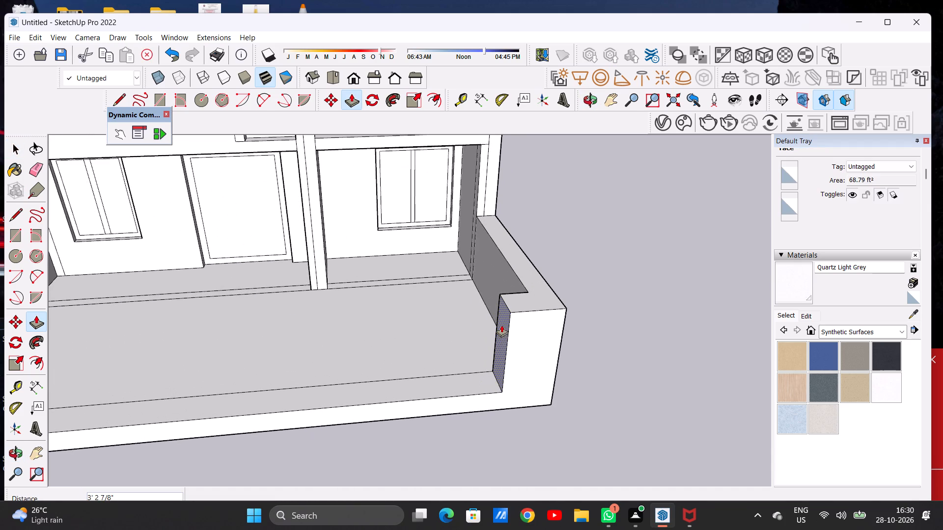
key("space")
Draw a line across the front border strip a short distance left of the shortened wall end.
middle_click_drag(479, 344, 461, 346)
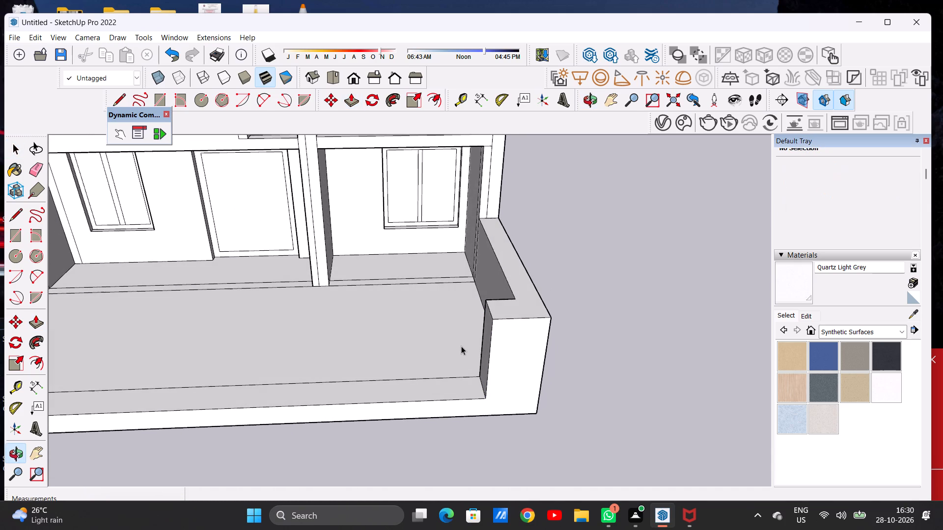
key("l")
middle_click_drag(455, 375, 455, 393)
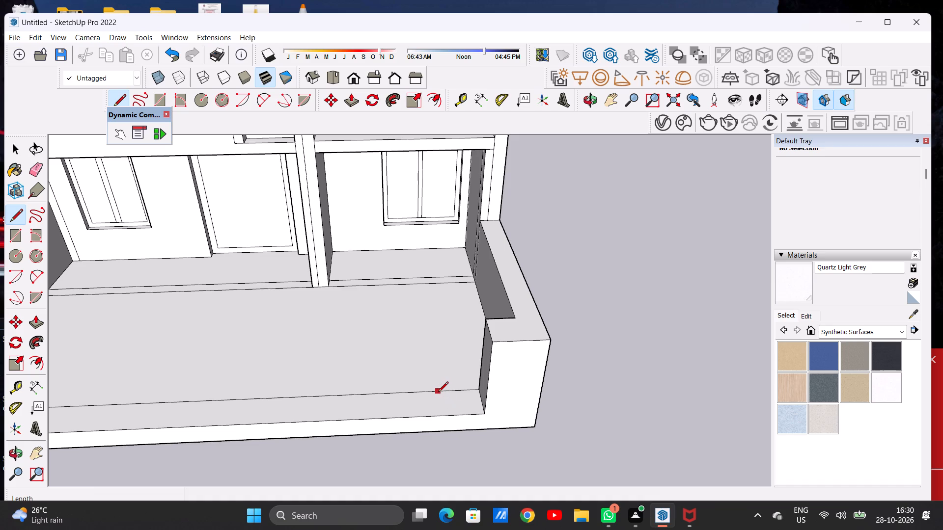
left_click(444, 392)
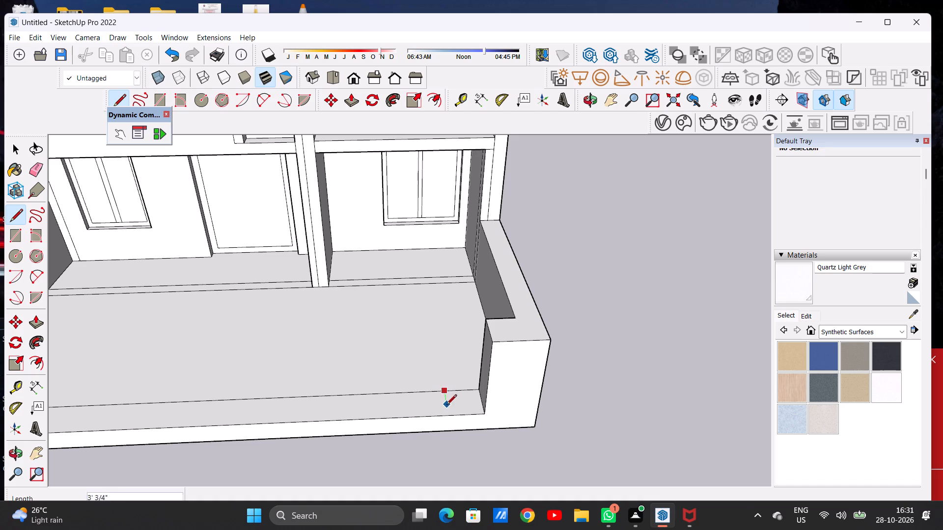
left_click(449, 417)
Push/Pull the small strip area beside the wall end up about 15' into a pillar block.
key("p")
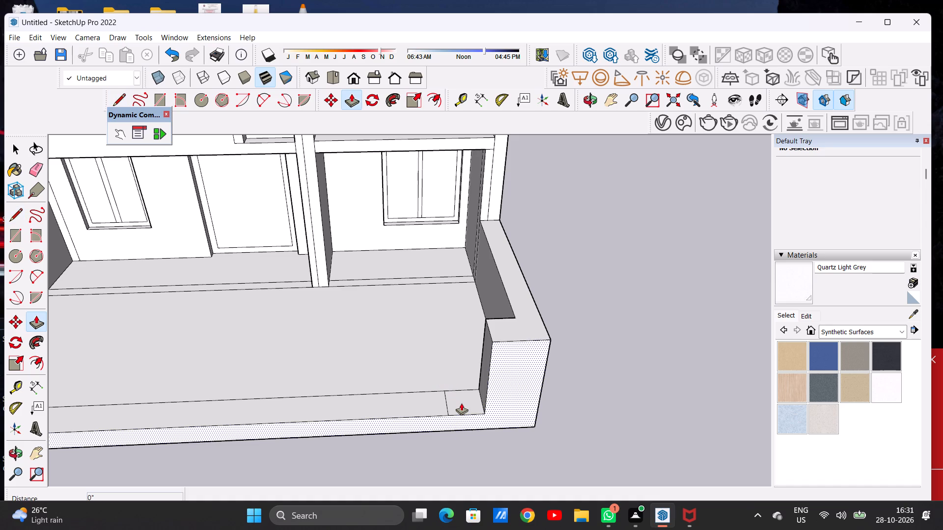
left_click(461, 403)
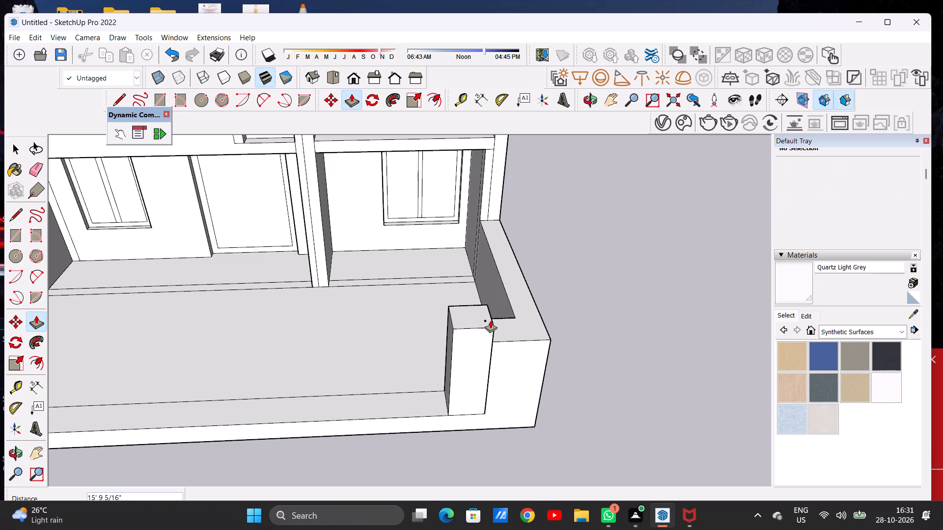
middle_click_drag(504, 373, 490, 302)
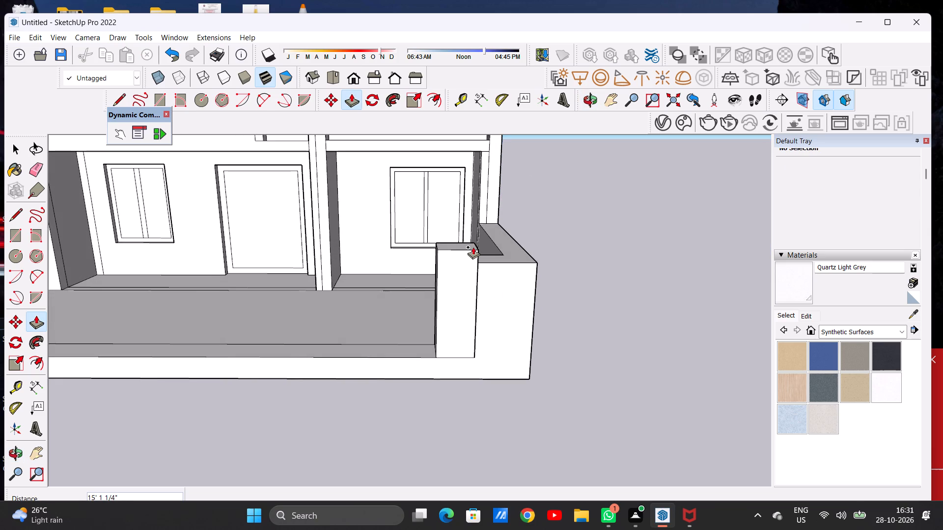
left_click(475, 248)
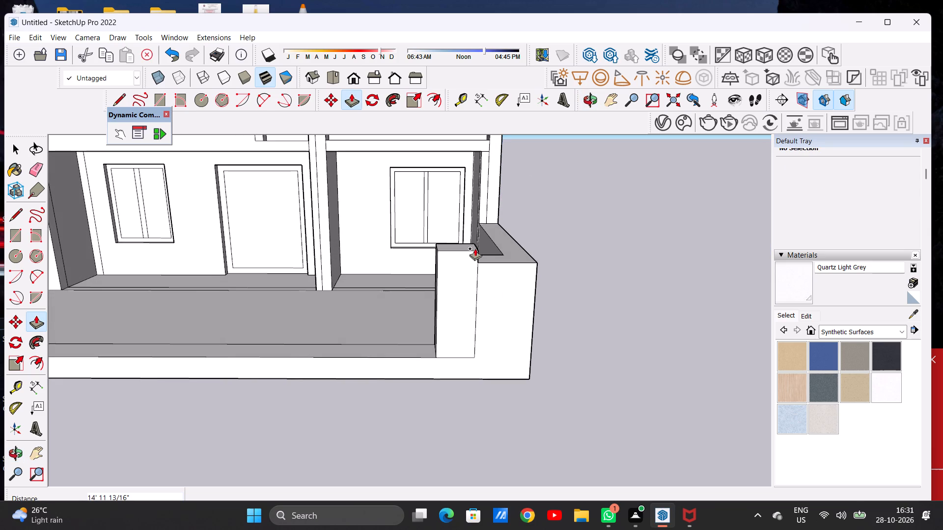
key("space")
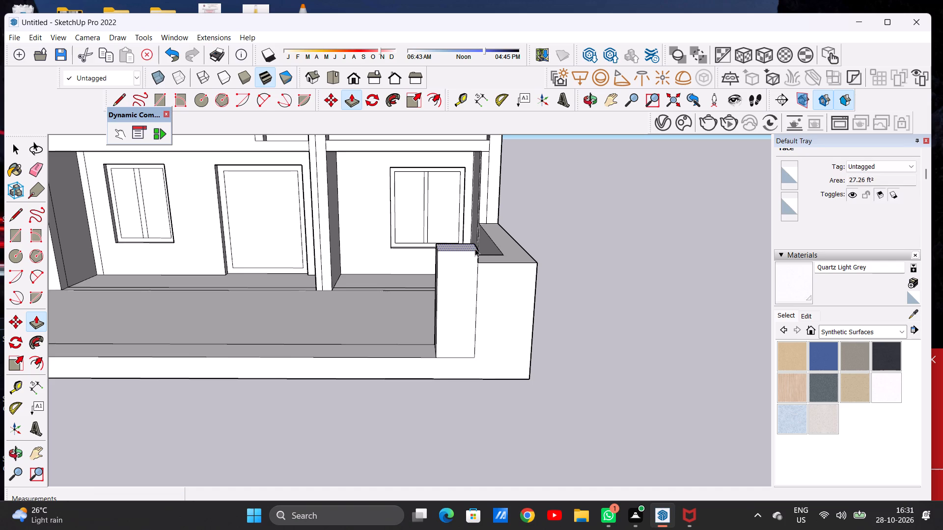
Push/Pull the pillar block's top face down about 1' 7", flush with the top of the adjoining wall.
middle_click_drag(504, 264, 447, 265)
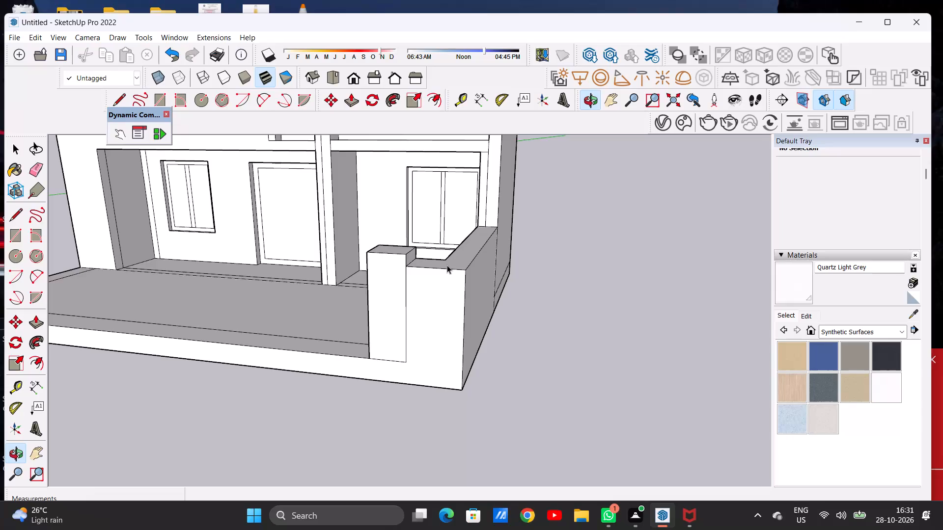
scroll(427, 324, "down", 6)
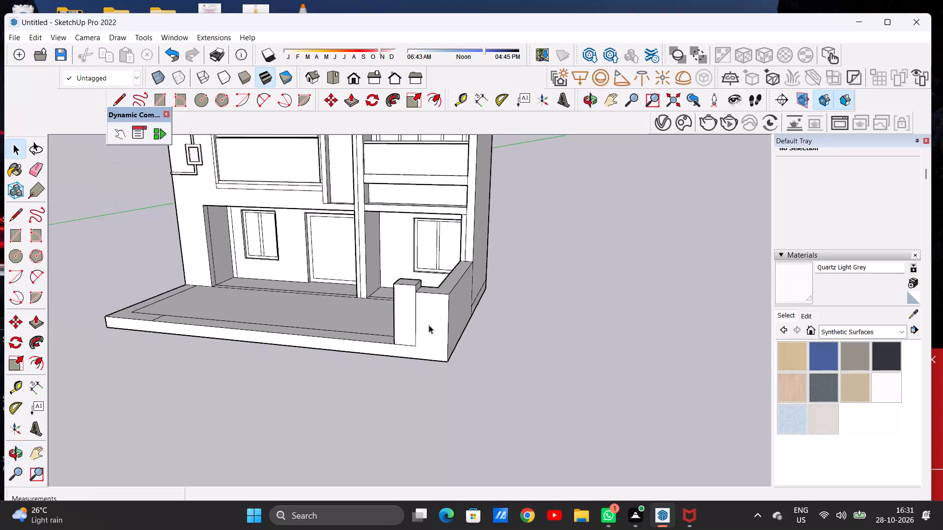
scroll(429, 325, "down", 3)
middle_click_drag(398, 326, 455, 316)
scroll(444, 293, "up", 3)
scroll(440, 293, "down", 1)
scroll(440, 293, "up", 2)
middle_click_drag(459, 292, 388, 296)
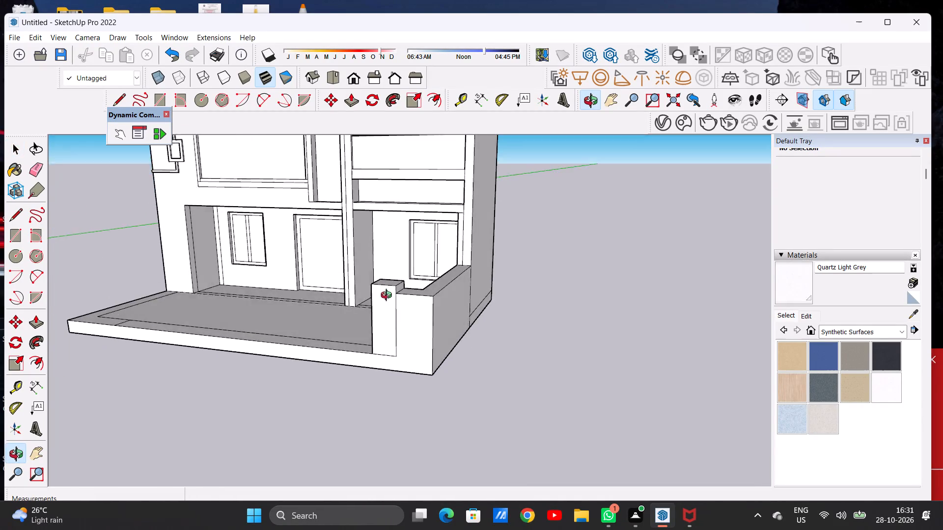
middle_click_drag(388, 296, 388, 311)
scroll(386, 297, "up", 13)
key("p")
scroll(420, 295, "up", 2)
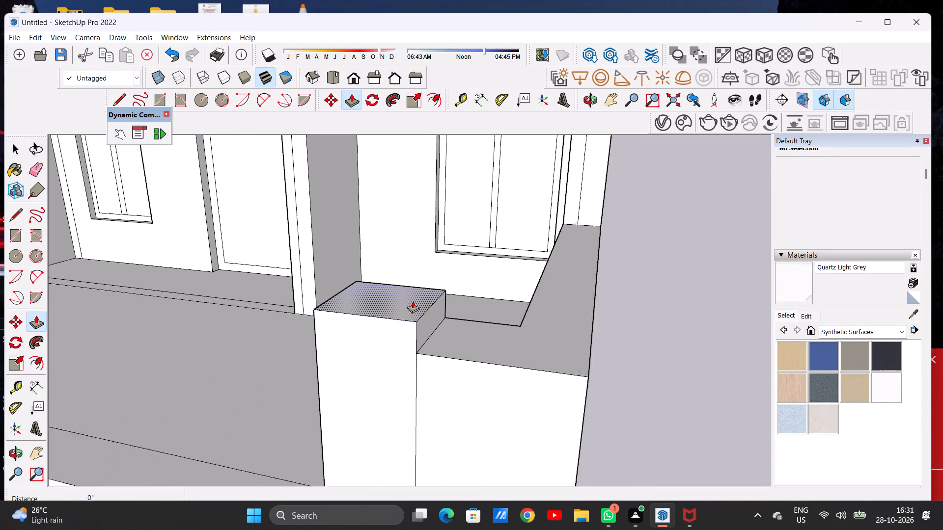
scroll(413, 301, "up", 2)
left_click(411, 303)
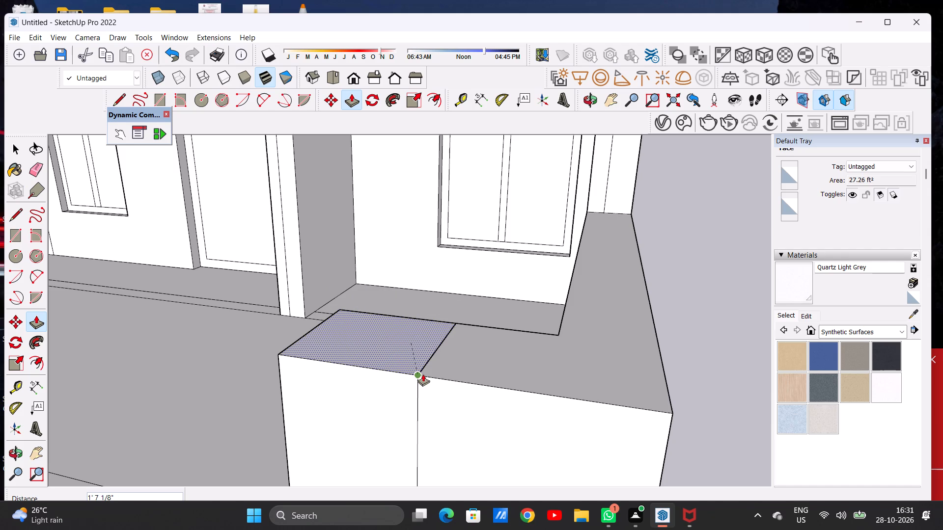
left_click(423, 374)
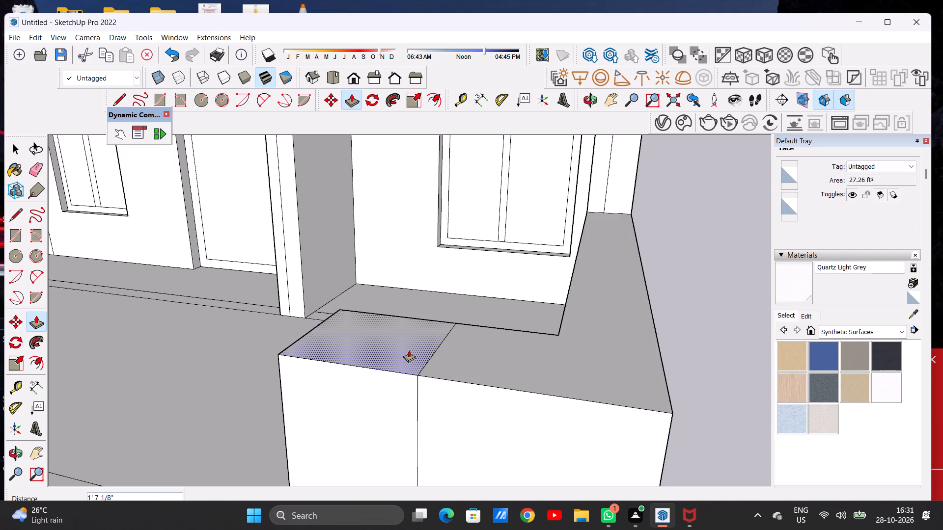
Push/Pull the pillar block's top face up about 11 5/8" to form a cap above the adjoining wall.
left_click(409, 350)
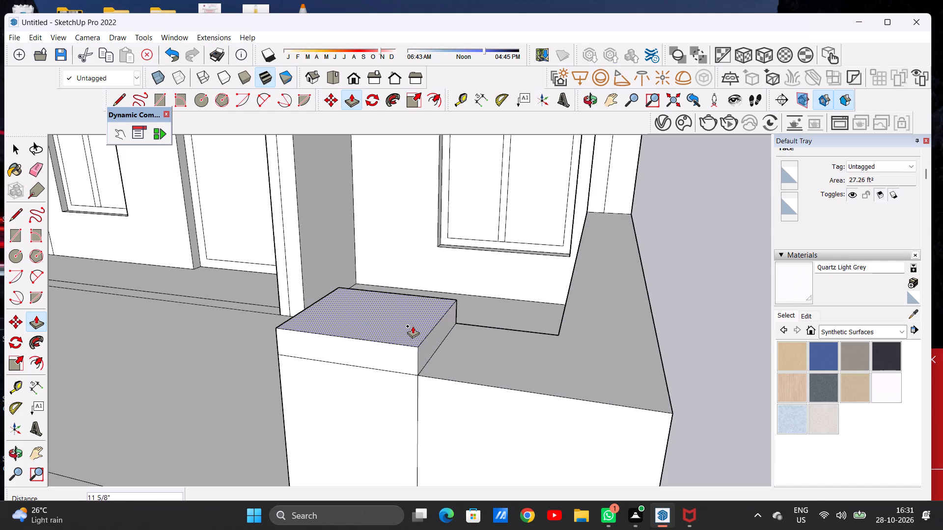
left_click(413, 326)
key("space")
Draw two vertical lines about 3' 2 5/8" long down the platform's front face, extending both edges of the pillar to the base.
scroll(444, 330, "down", 17)
middle_click_drag(409, 344, 454, 304)
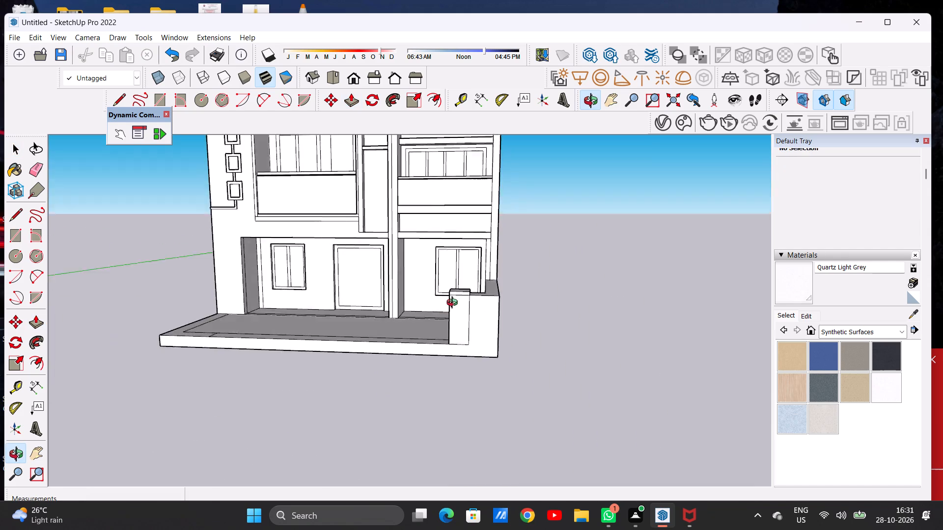
middle_click_drag(454, 304, 456, 296)
scroll(464, 298, "up", 6)
middle_click_drag(447, 317, 493, 347)
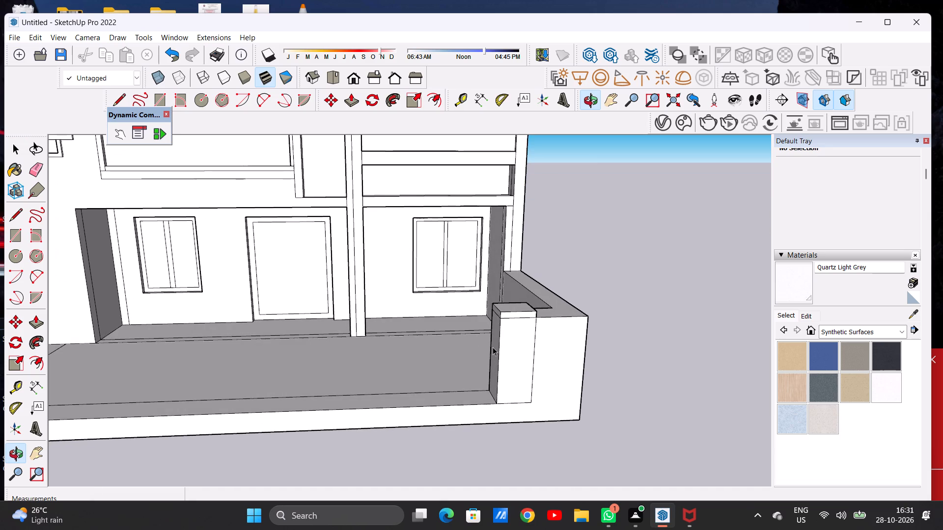
scroll(442, 342, "down", 6)
scroll(488, 378, "up", 7)
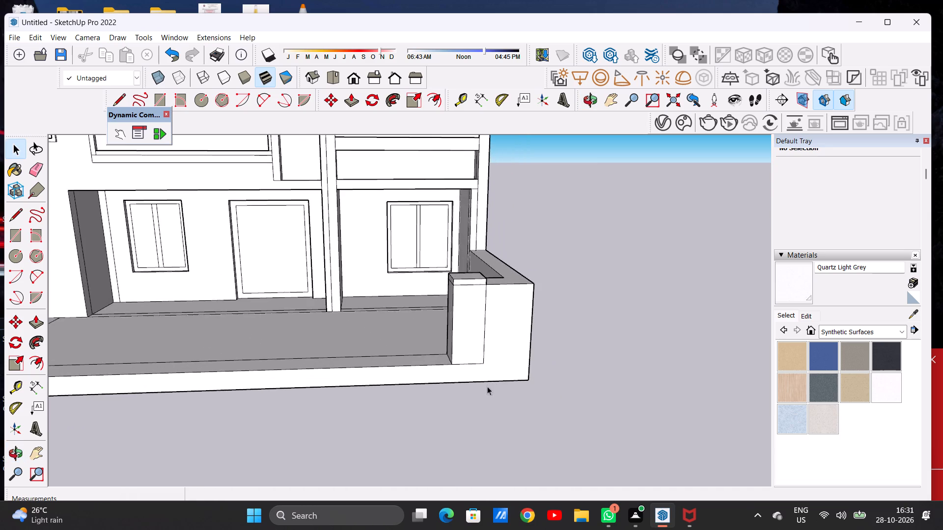
middle_click_drag(485, 385, 461, 355)
key("l")
scroll(459, 351, "up", 6)
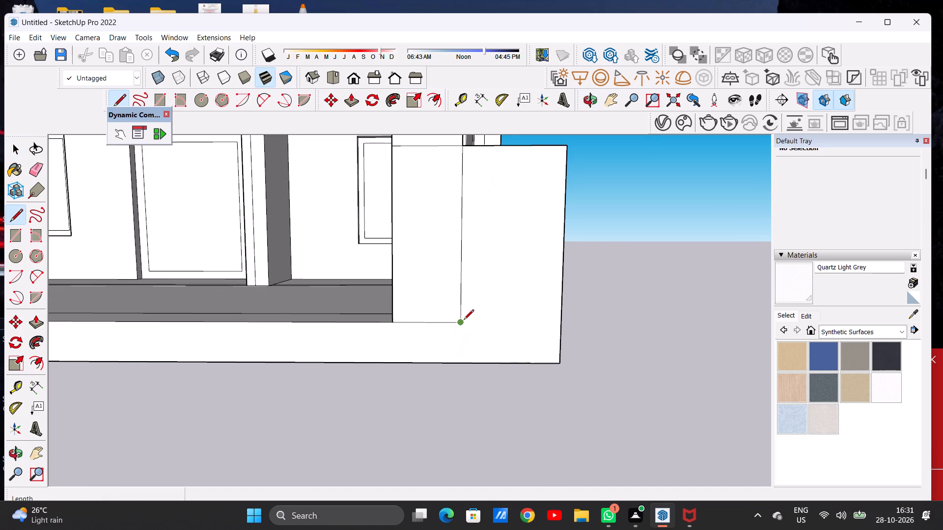
left_click(464, 320)
left_click(459, 363)
left_click(396, 321)
left_click(396, 360)
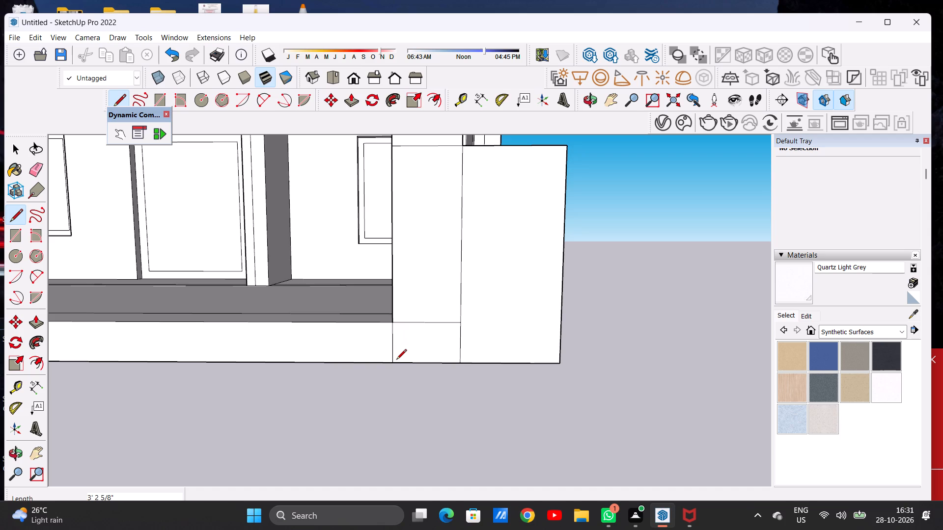
key("space")
Erase the horizontal edge between the pillar's front face and the platform section below it.
key("e")
left_click_drag(420, 318, 425, 333)
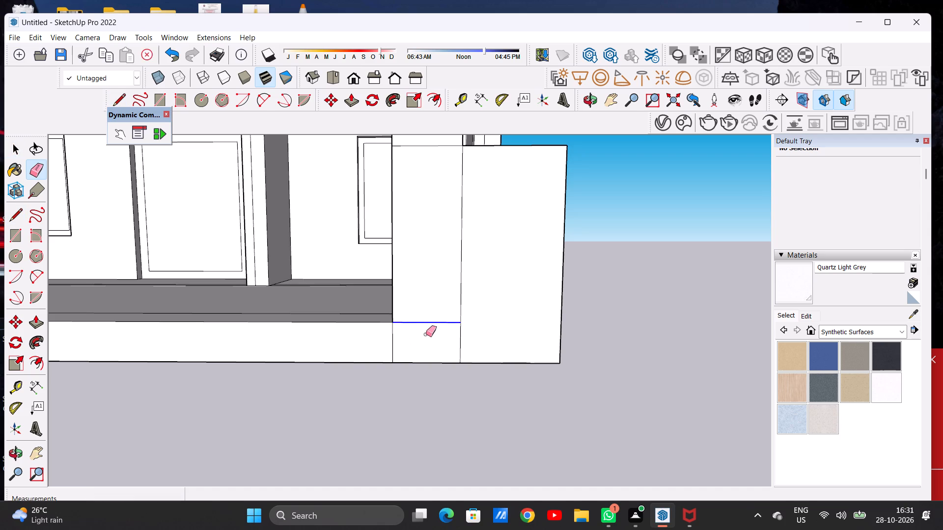
key("space")
Push/Pull the pillar's platform-side face inward about 10 3/16" beneath the cap so the cap overhangs.
scroll(458, 357, "down", 14)
middle_click_drag(417, 361, 488, 364)
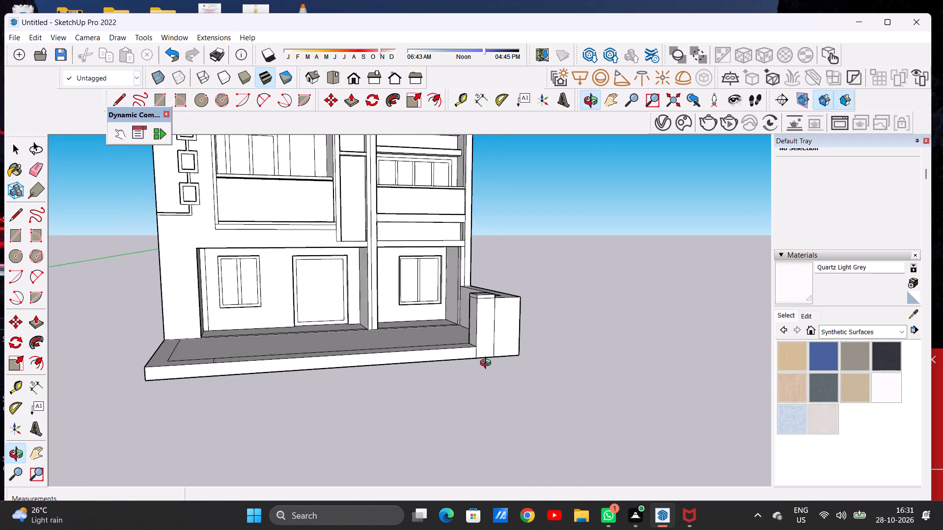
middle_click_drag(488, 364, 489, 365)
scroll(482, 318, "up", 6)
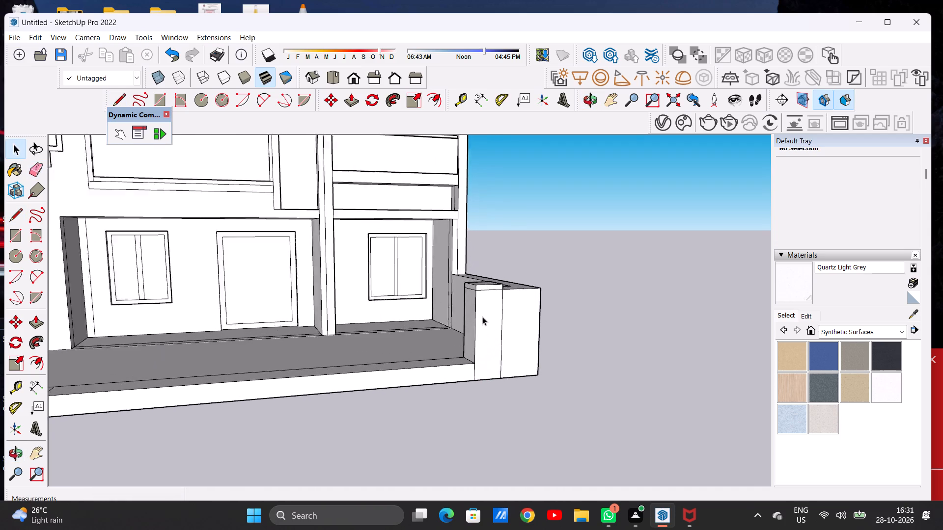
scroll(482, 317, "up", 4)
middle_click_drag(462, 339, 464, 366)
scroll(466, 351, "up", 7)
key("p")
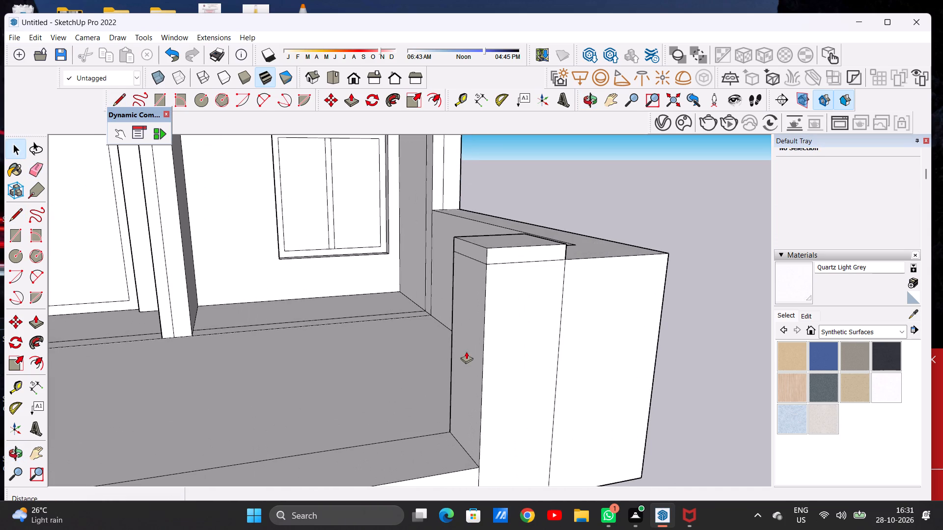
scroll(470, 356, "up", 2)
scroll(471, 357, "down", 1)
scroll(471, 357, "up", 1)
left_click(473, 359)
left_click(488, 355)
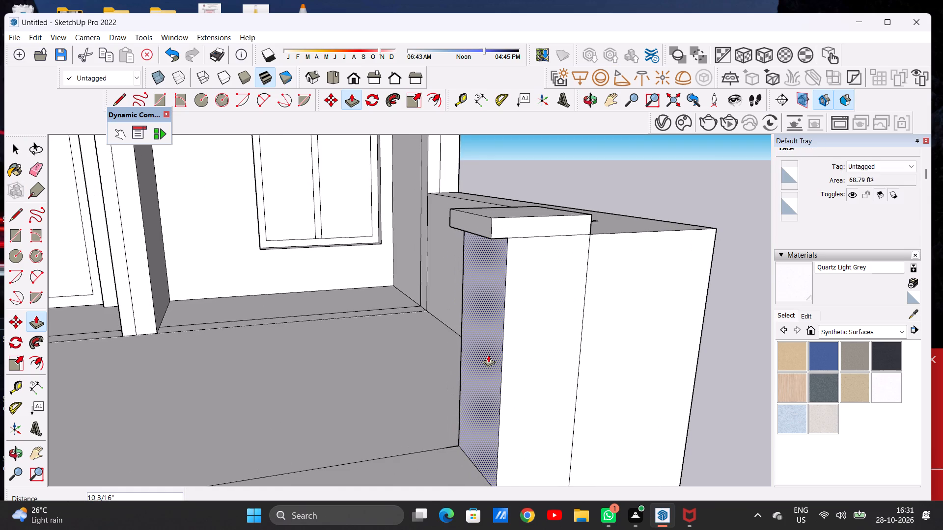
scroll(479, 335, "down", 4)
scroll(479, 335, "up", 1)
scroll(480, 335, "down", 4)
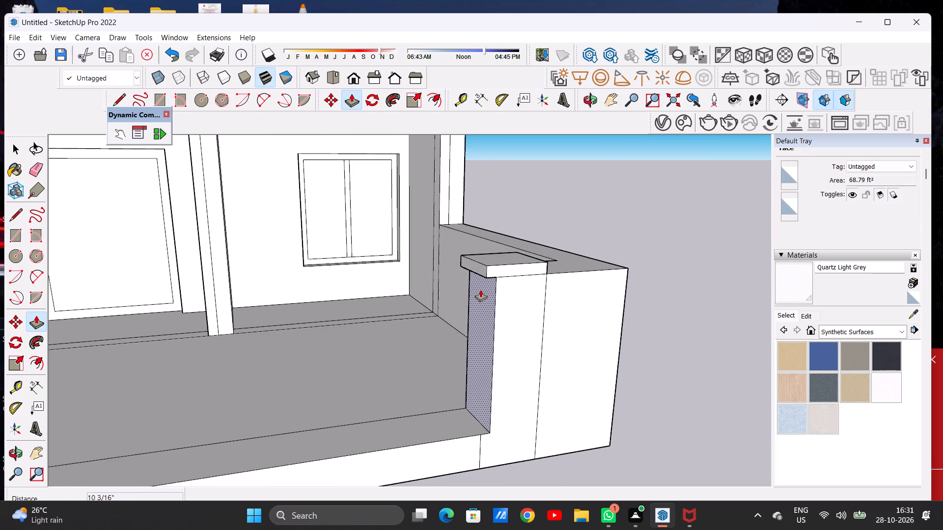
key("space")
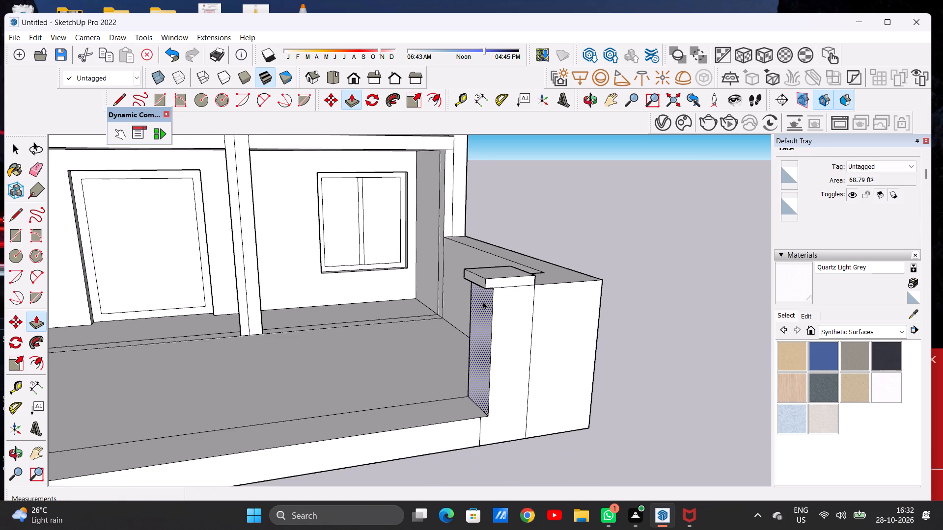
Draw a vertical line from the recessed pillar edge down the platform's front face and erase the old line beside it.
scroll(500, 301, "down", 4)
middle_click_drag(495, 337, 417, 301)
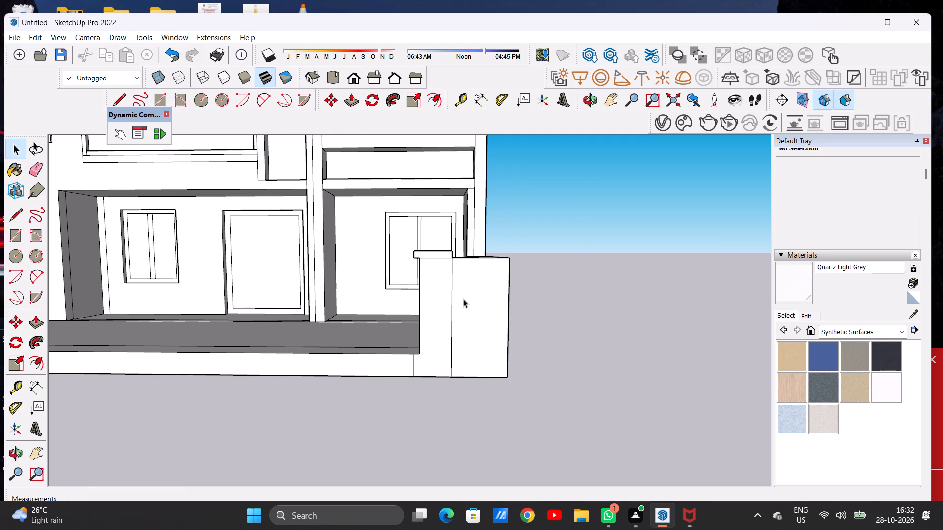
scroll(465, 299, "down", 3)
scroll(449, 341, "up", 5)
key("l")
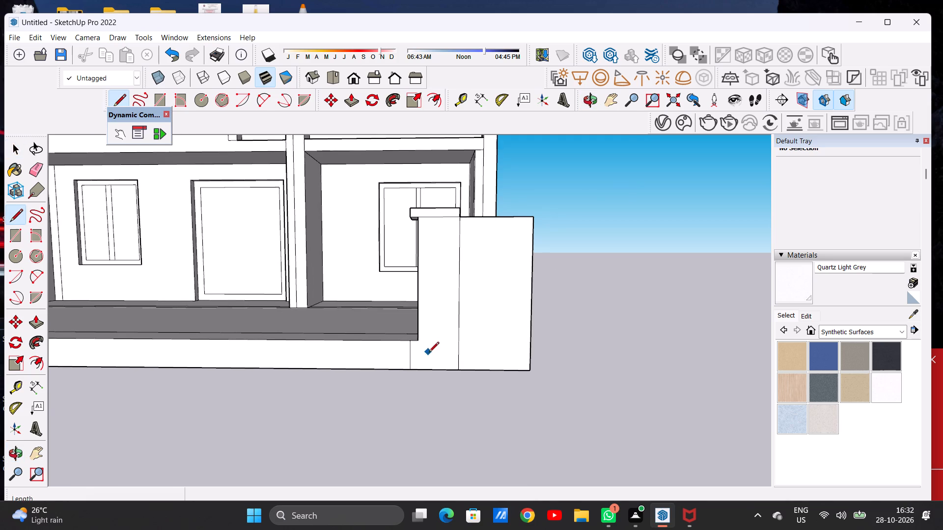
scroll(429, 358, "up", 6)
left_click(408, 324)
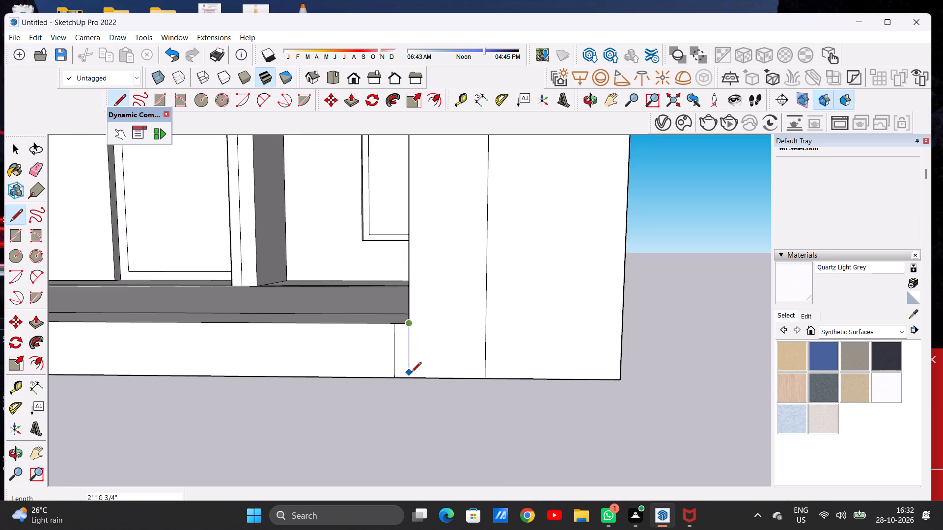
left_click(409, 376)
key("space")
type("E")
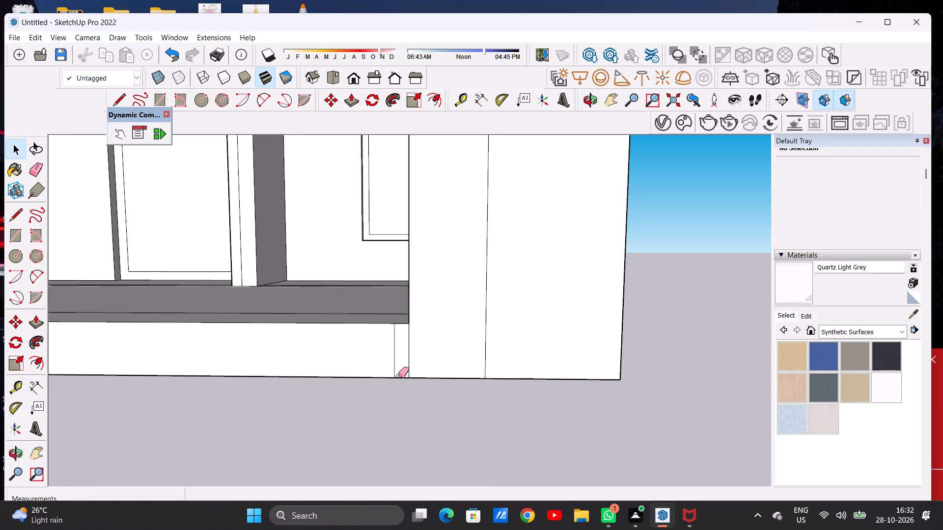
left_click_drag(390, 352, 396, 358)
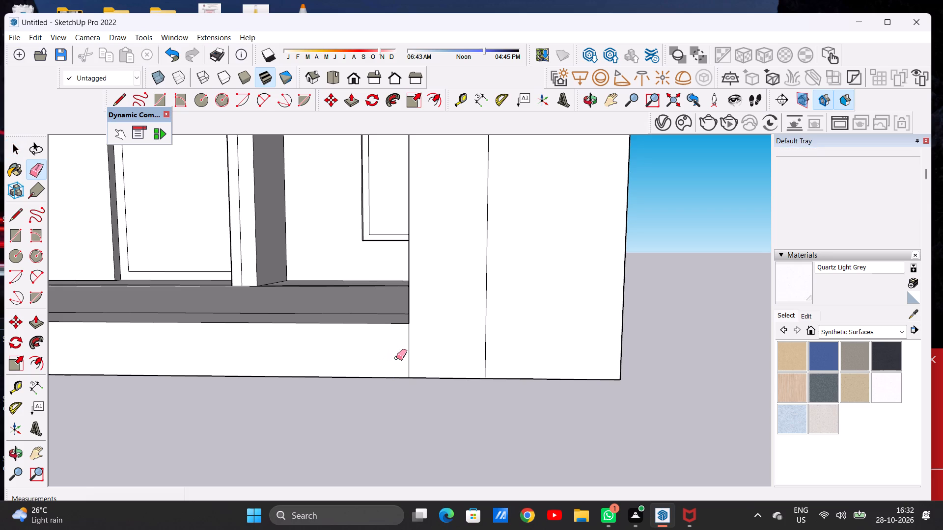
key("space")
Examine the capped pillar and the open front edge of the entrance platform from the front and above.
scroll(499, 342, "down", 14)
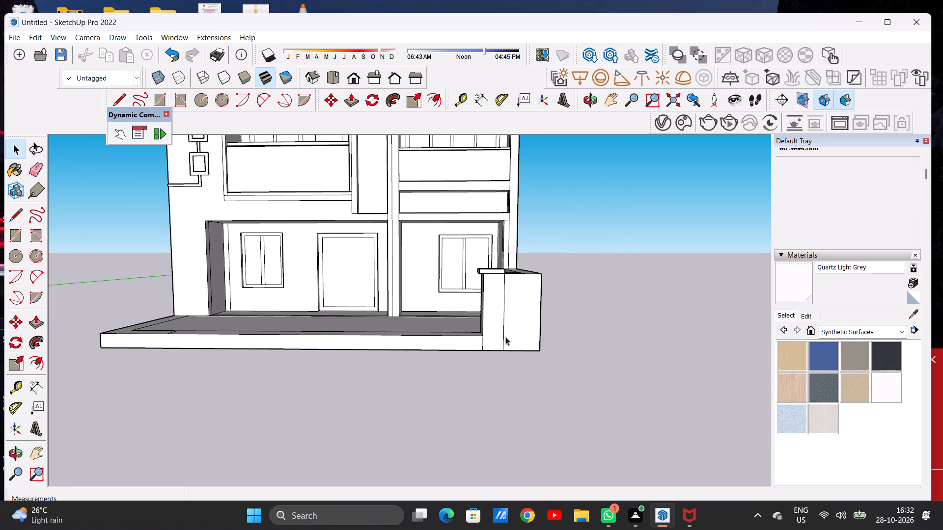
scroll(502, 350, "down", 1)
scroll(502, 350, "up", 1)
scroll(502, 350, "down", 5)
scroll(460, 314, "up", 1)
scroll(460, 314, "down", 1)
scroll(460, 314, "up", 5)
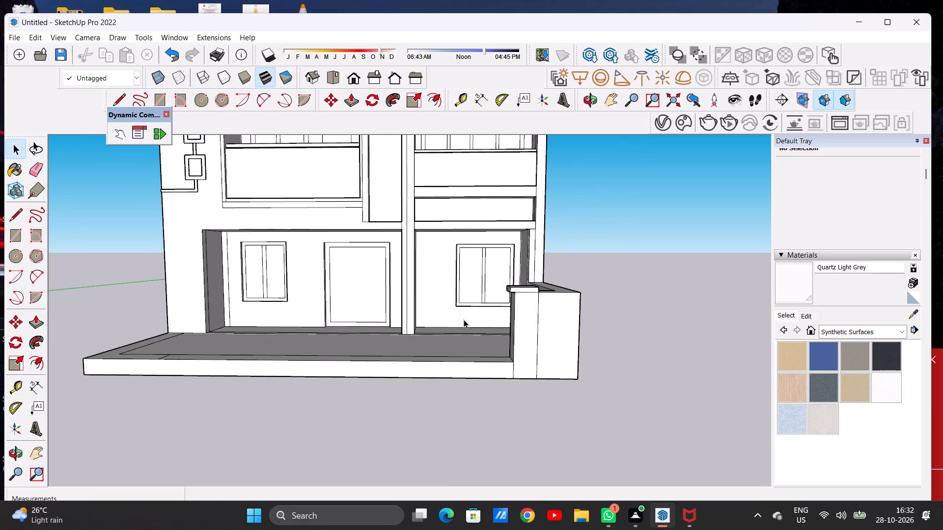
middle_click_drag(494, 337, 495, 350)
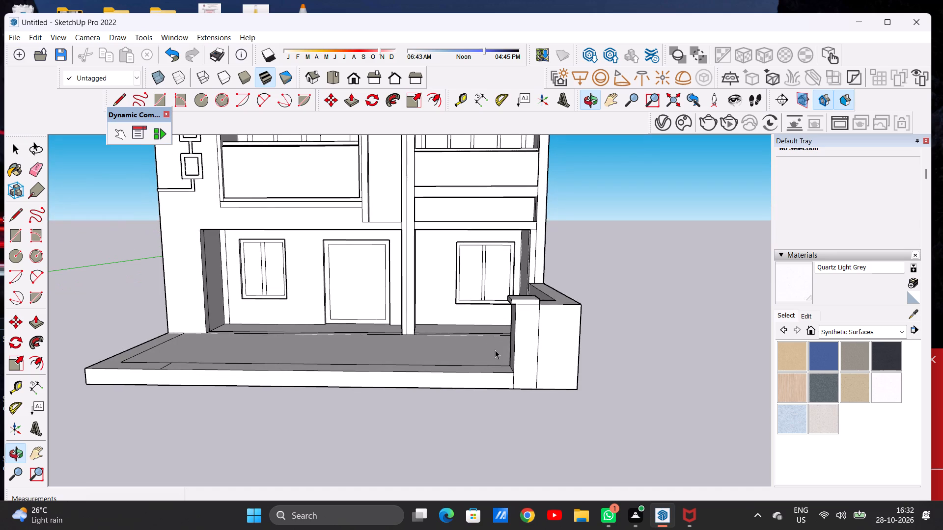
scroll(502, 362, "down", 6)
scroll(499, 364, "up", 5)
middle_click_drag(502, 366, 502, 379)
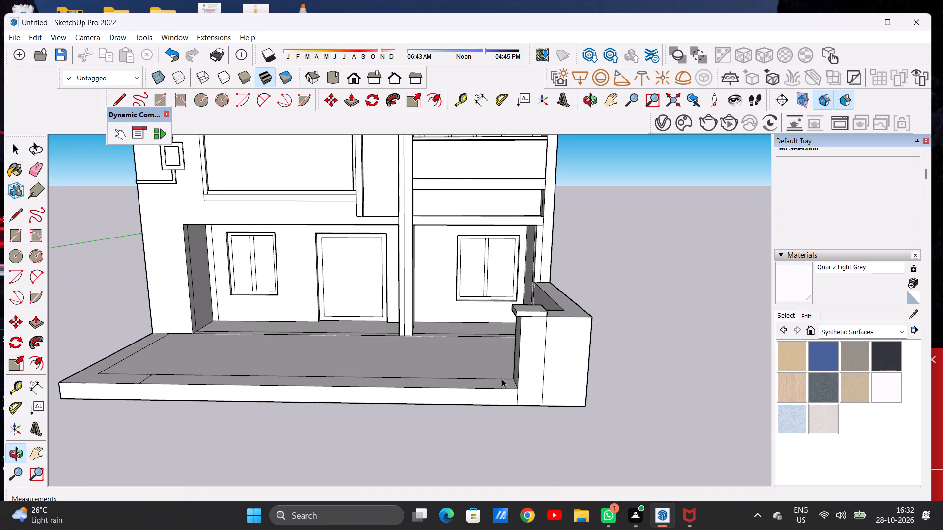
scroll(501, 364, "down", 5)
middle_click_drag(489, 375, 474, 400)
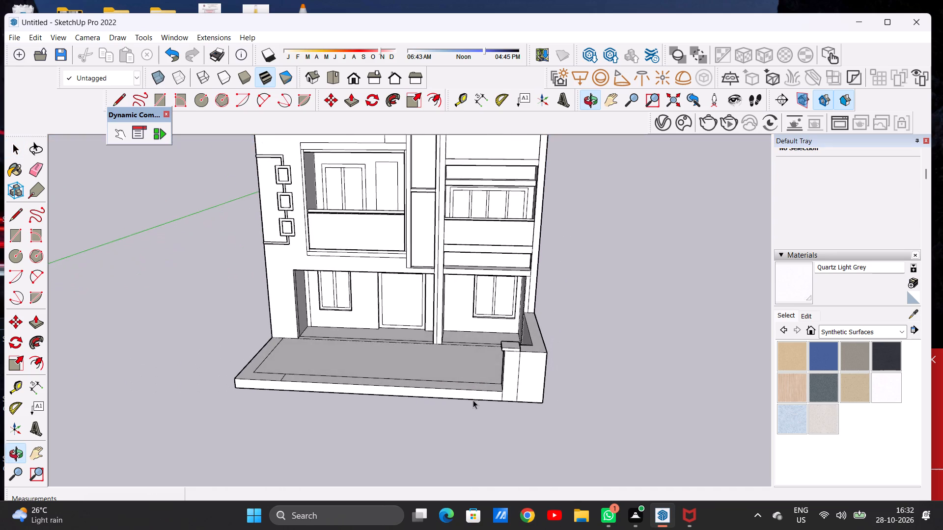
scroll(465, 391, "up", 8)
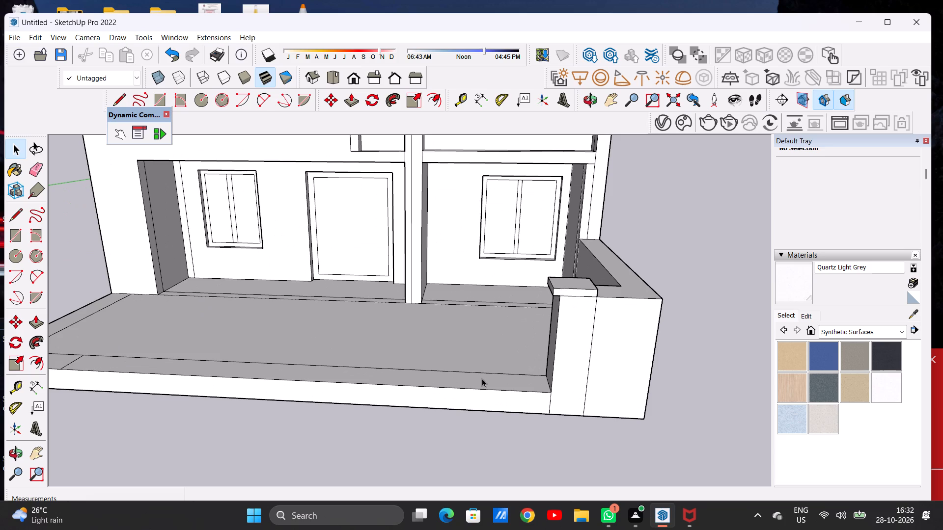
scroll(511, 378, "down", 6)
middle_click_drag(515, 383, 516, 402)
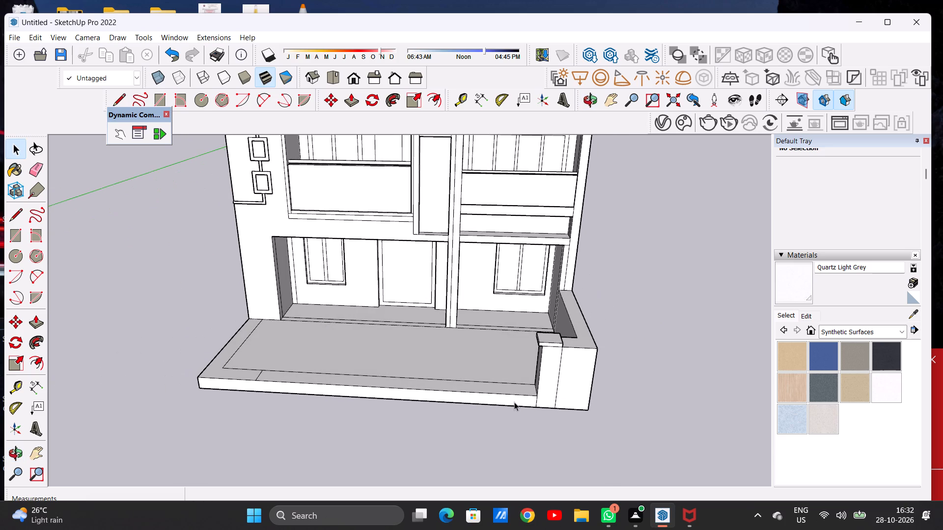
scroll(523, 396, "down", 1)
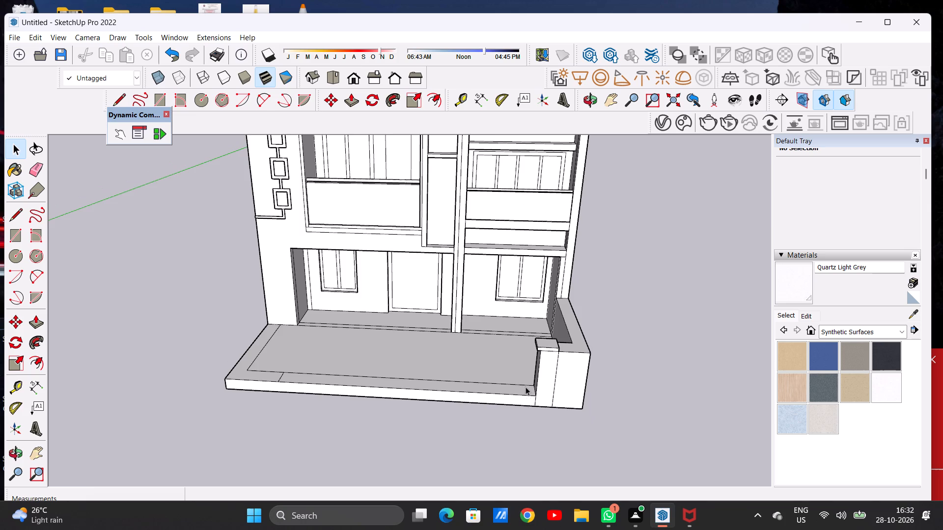
scroll(522, 386, "down", 1)
scroll(508, 390, "up", 2)
scroll(549, 395, "down", 4)
scroll(505, 399, "up", 11)
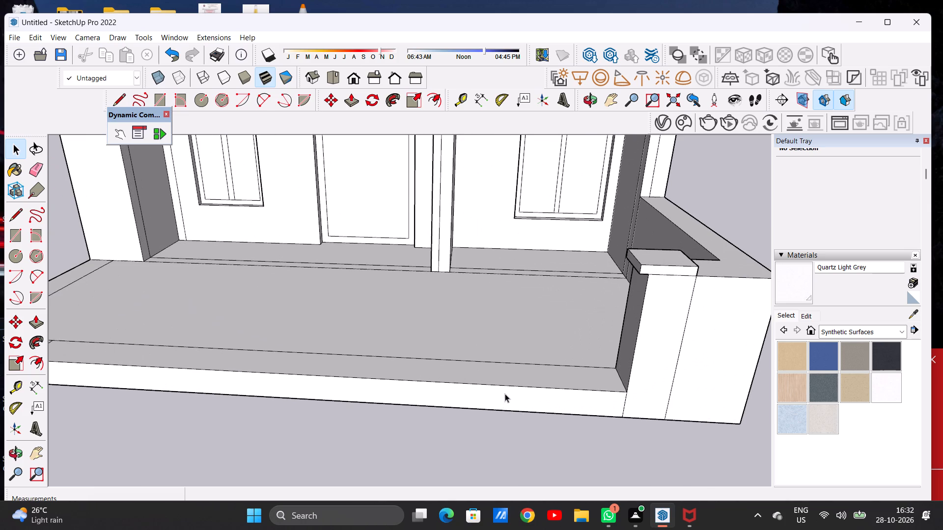
key("l")
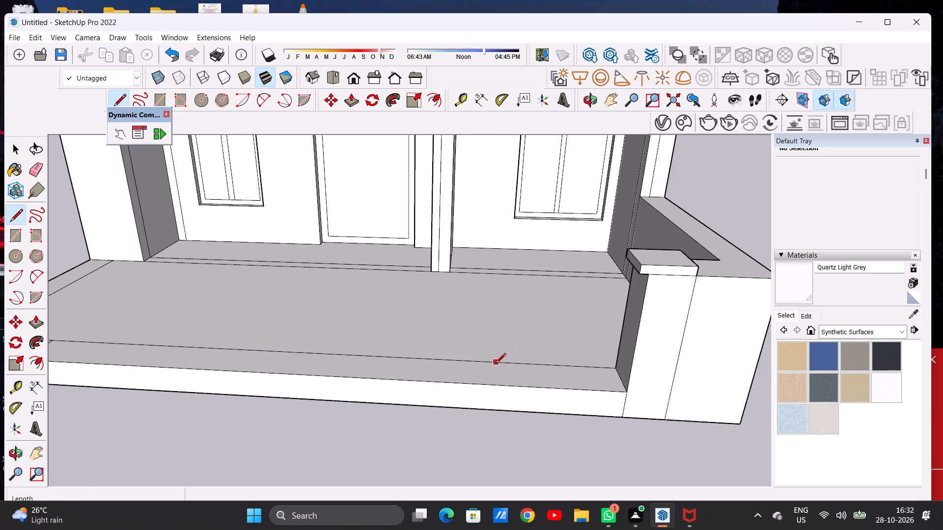
key("space")
Push/Pull the pillar's recessed side face outward about 12' 7" to form a front boundary wall along the platform edge.
middle_click_drag(556, 410, 559, 374)
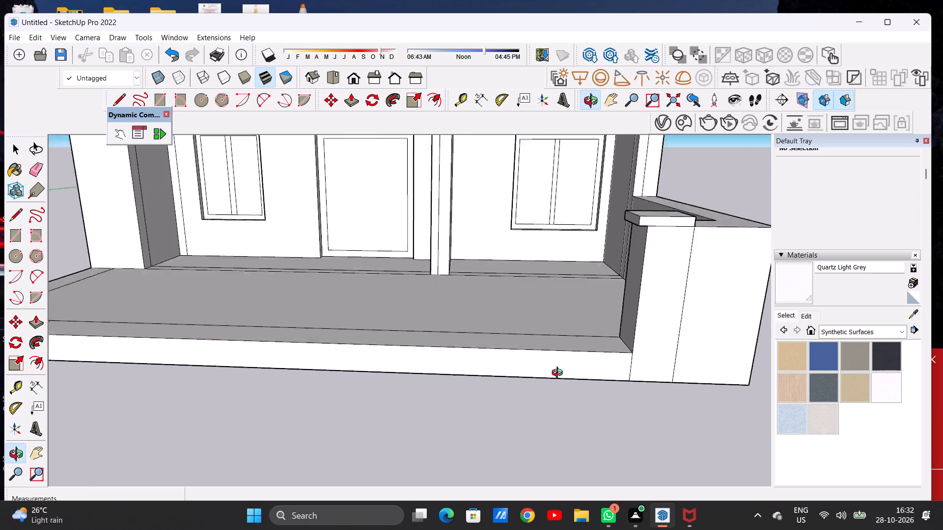
middle_click_drag(559, 374, 558, 341)
scroll(546, 380, "down", 6)
scroll(623, 227, "up", 8)
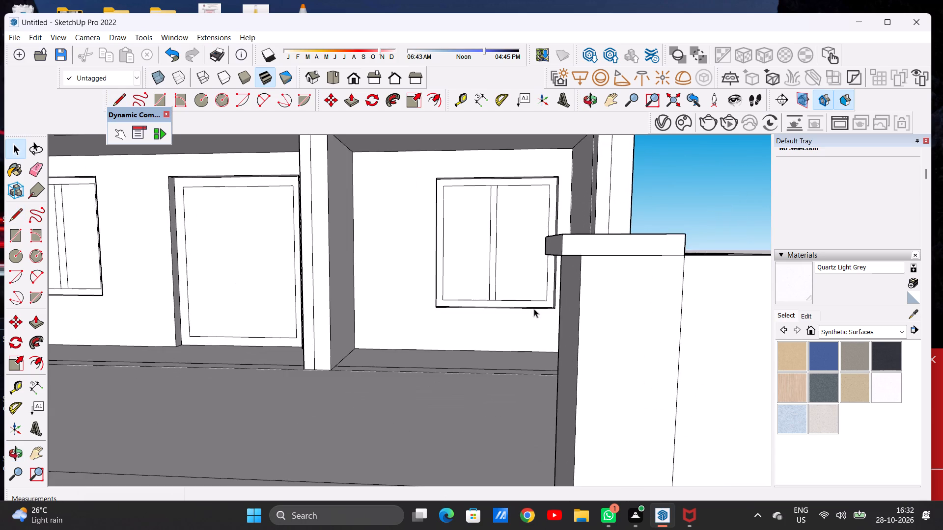
scroll(534, 309, "up", 1)
middle_click_drag(534, 309, 531, 303)
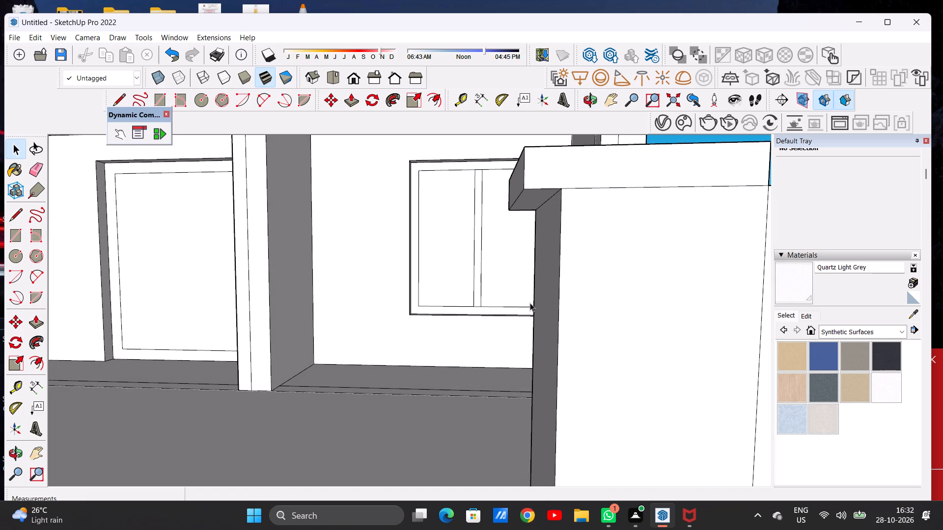
key("p")
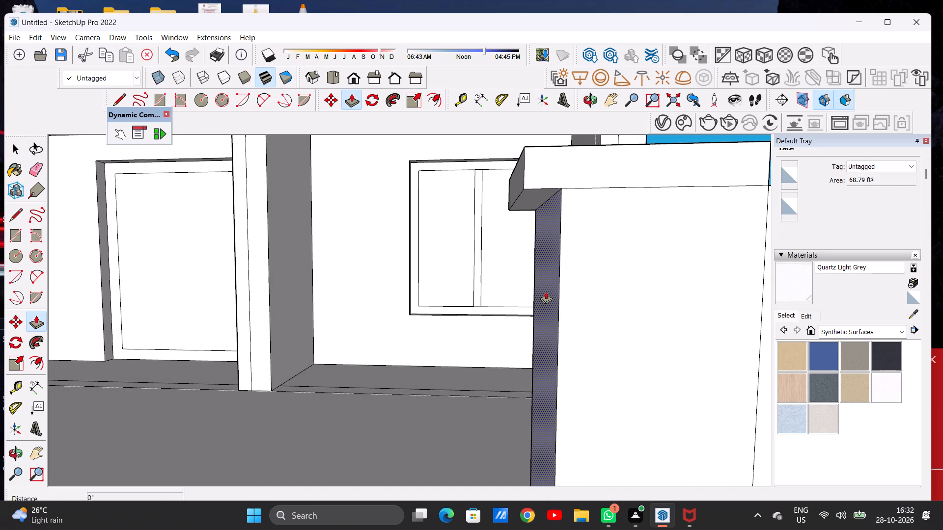
left_click(546, 291)
scroll(534, 295, "down", 17)
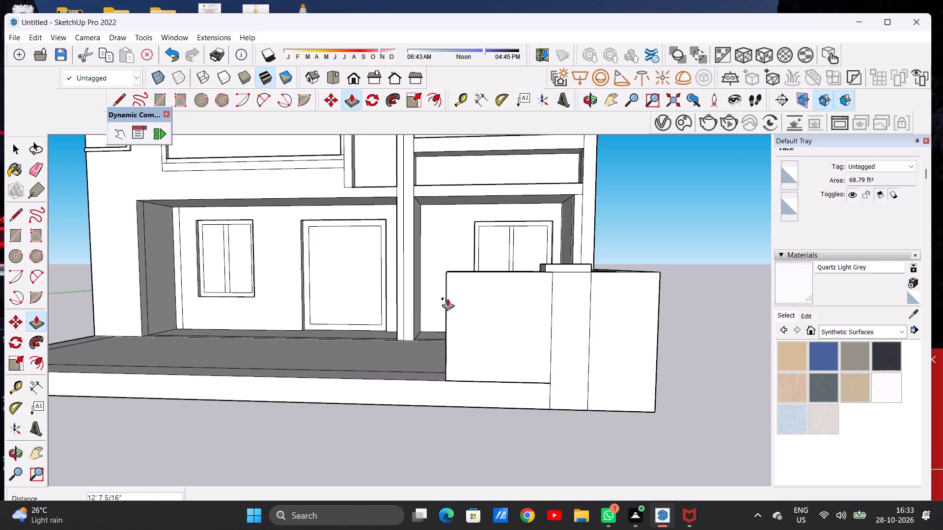
left_click(447, 298)
key("space")
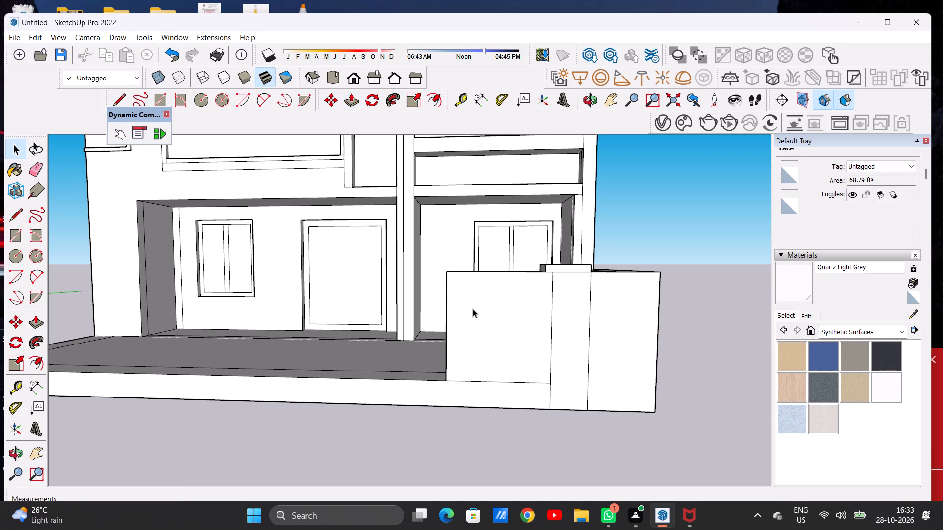
Undo the front boundary wall extrusion beside the capped pillar, abandoning a Push/Pull on the wall's top face.
scroll(483, 316, "down", 4)
middle_click_drag(474, 291, 503, 330)
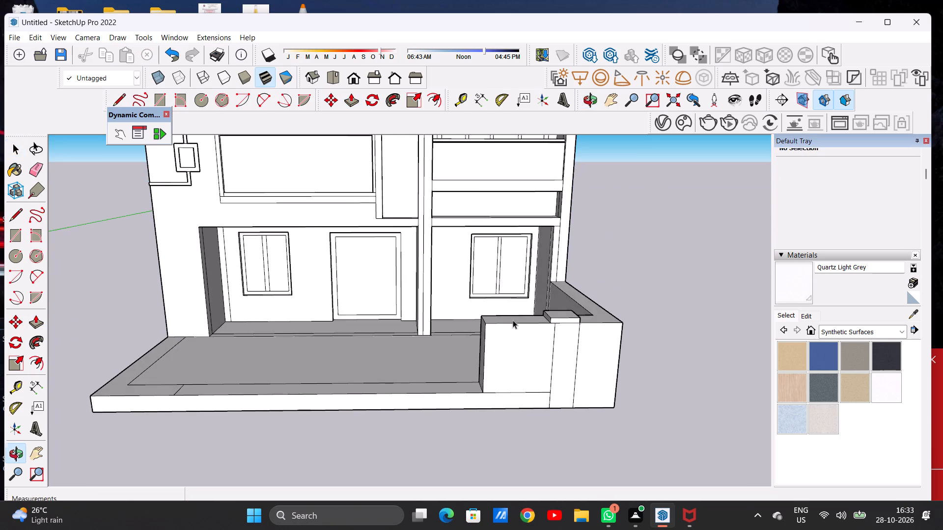
scroll(513, 320, "up", 5)
scroll(513, 320, "down", 1)
key("p")
scroll(513, 316, "up", 7)
left_click(513, 316)
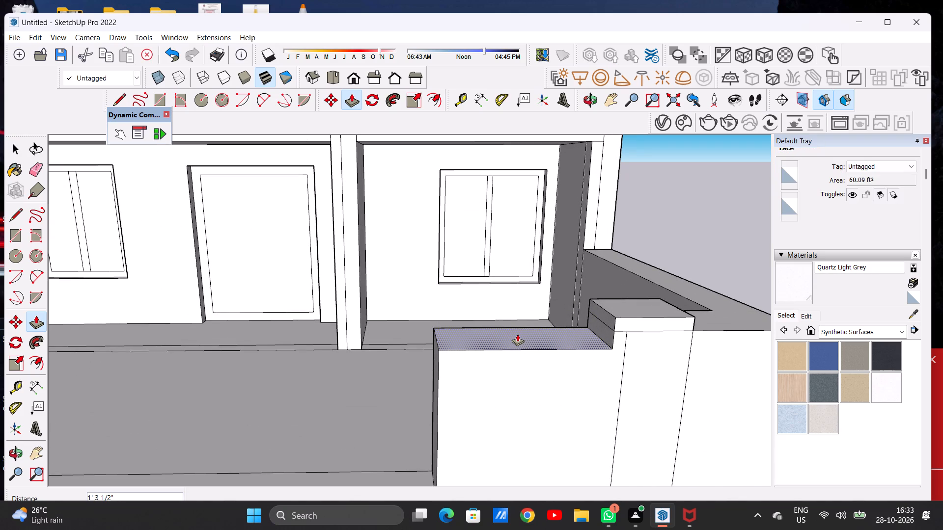
key("space")
key("ctrl+z")
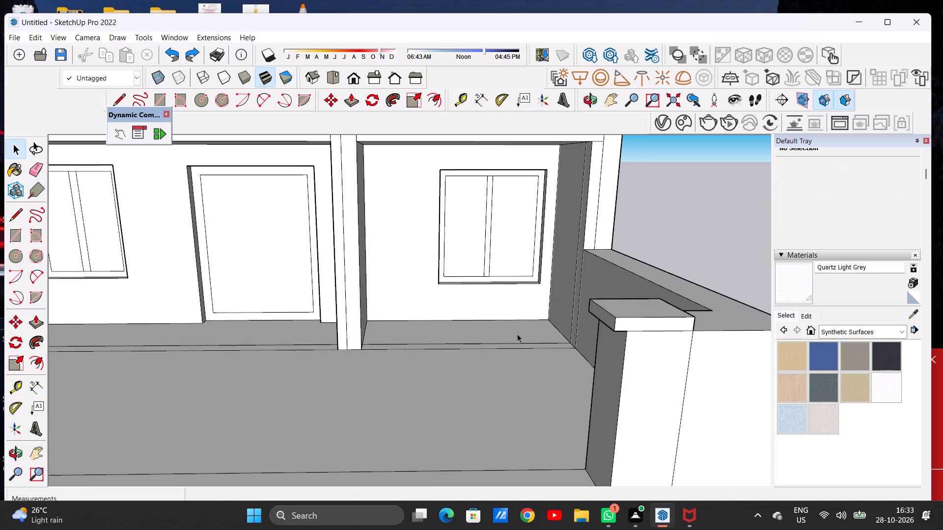
Draw a line about 5' 1 5/8" long across the pillar's recessed side face, slightly below the cap.
scroll(511, 325, "down", 6)
middle_click_drag(547, 350, 527, 339)
key("p")
scroll(523, 395, "up", 6)
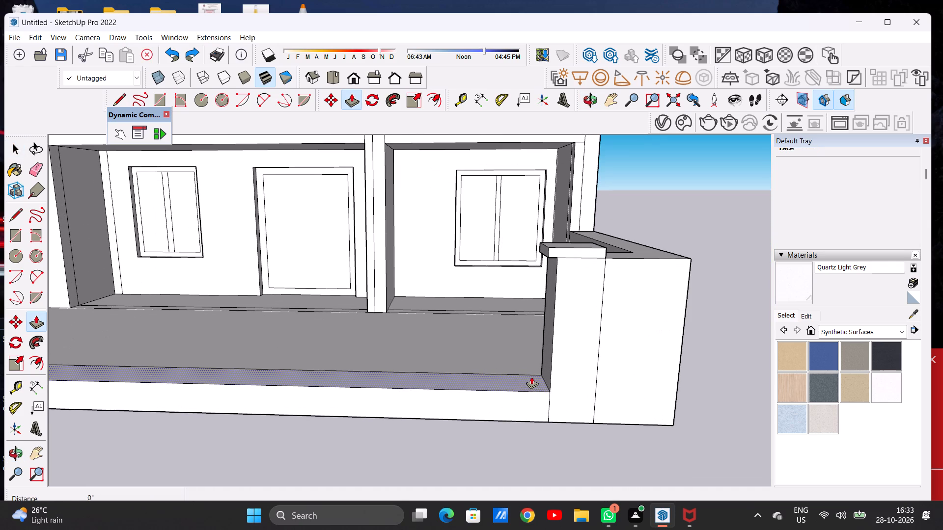
key("space")
middle_click_drag(532, 345, 582, 358)
key("l")
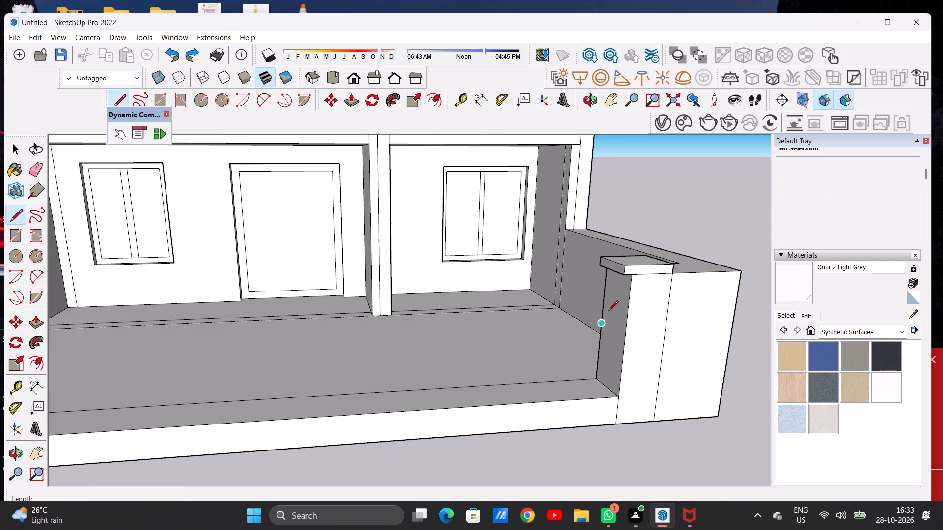
scroll(617, 291, "up", 12)
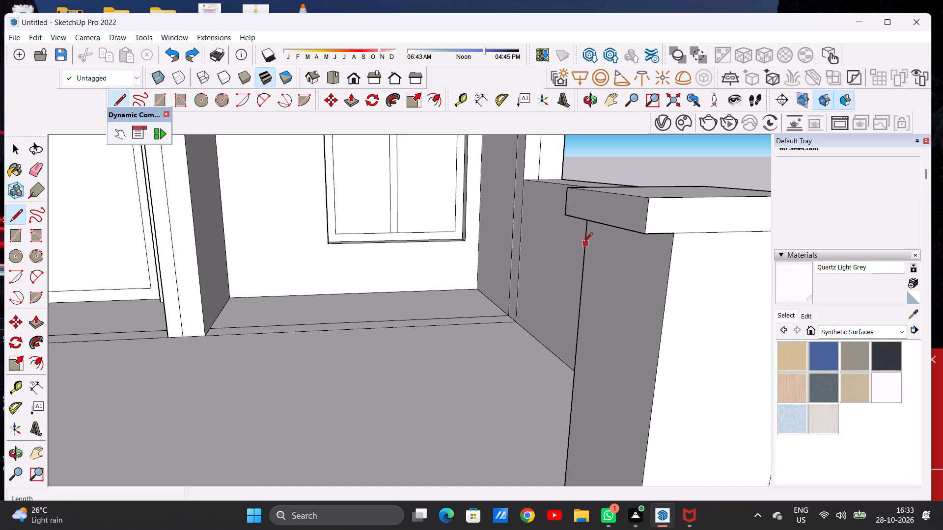
left_click(582, 243)
left_click(669, 273)
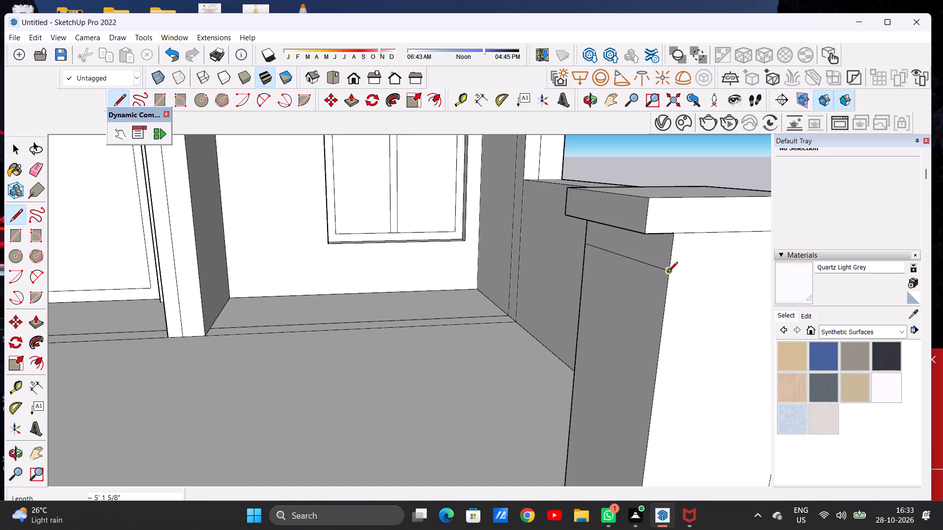
key("space")
Push/Pull the pillar's side face below the new line outward about 14' 4 11/16" to form the front boundary wall.
scroll(600, 285, "down", 14)
middle_click_drag(583, 321, 555, 312)
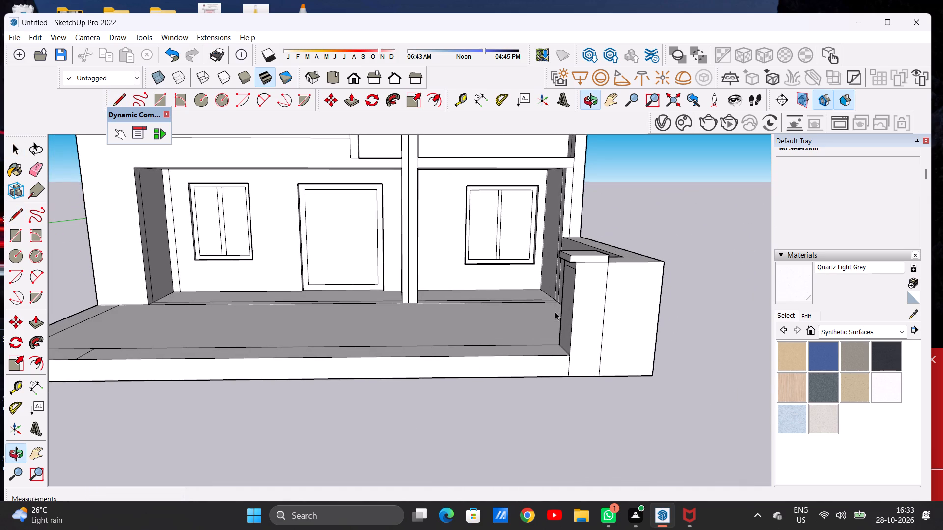
key("p")
scroll(574, 282, "up", 13)
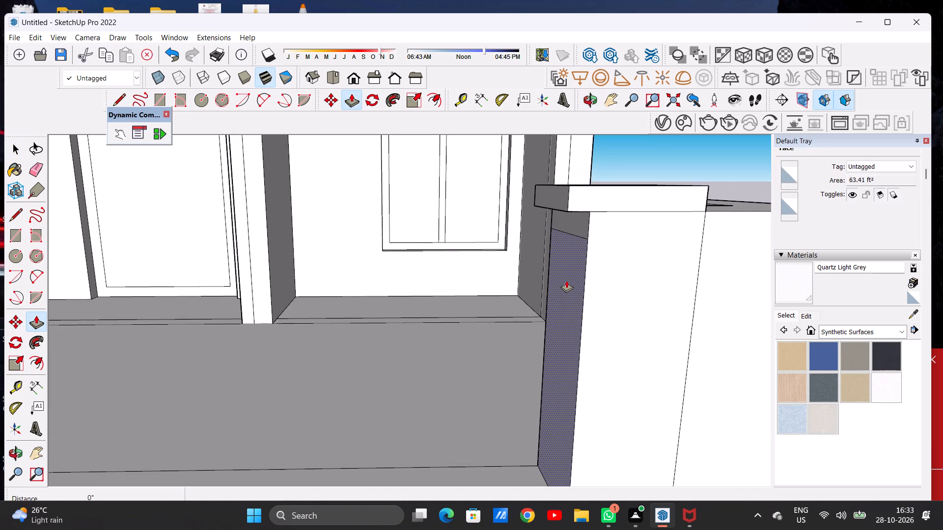
left_click(566, 280)
scroll(527, 293, "down", 10)
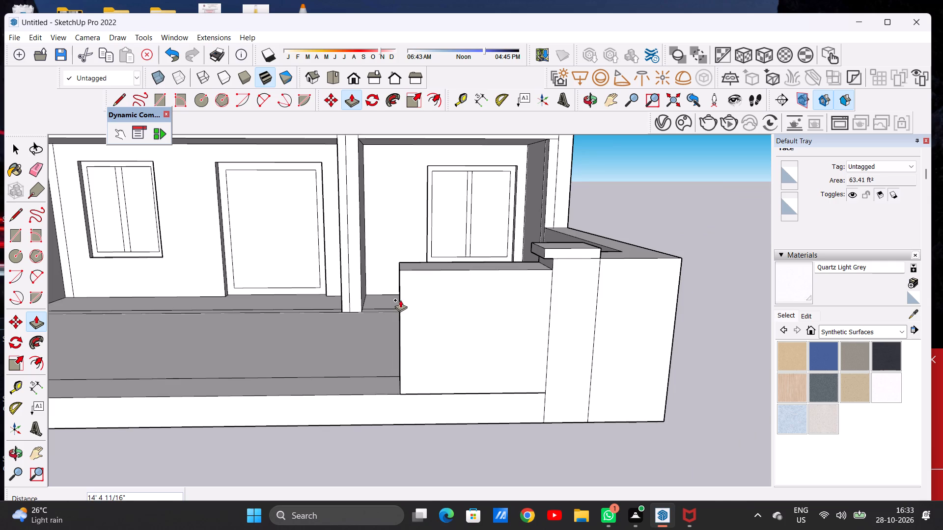
left_click(400, 300)
key("space")
Examine the front boundary wall, pillar and entrance platform against the whole elevation from the front and above.
scroll(461, 305, "down", 8)
middle_click_drag(478, 338, 470, 297)
scroll(476, 344, "down", 2)
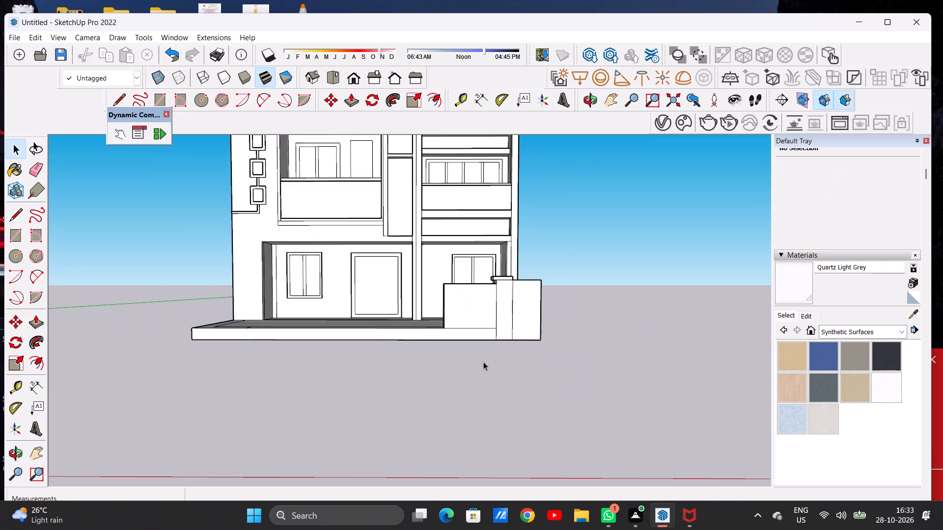
scroll(483, 362, "down", 8)
scroll(441, 346, "up", 6)
scroll(481, 333, "down", 7)
middle_click_drag(435, 324, 423, 433)
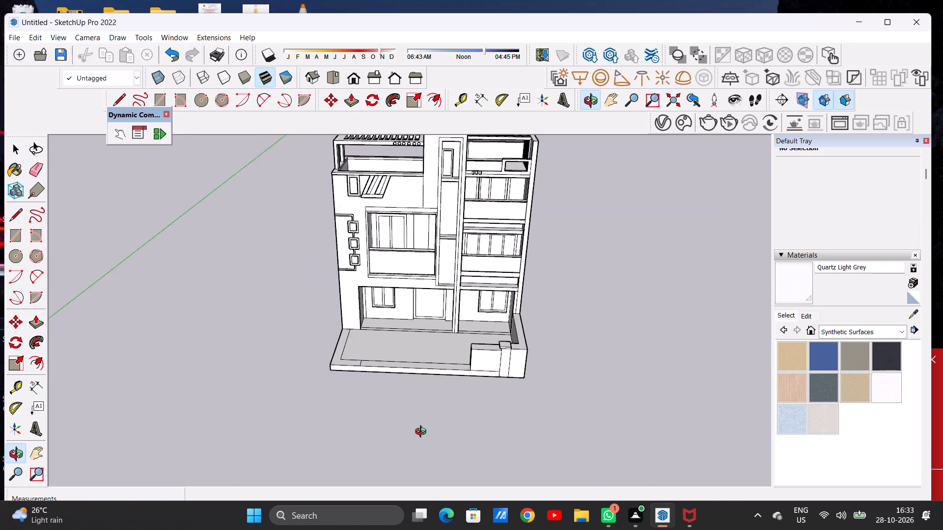
middle_click_drag(423, 433, 424, 438)
scroll(446, 371, "up", 7)
middle_click_drag(468, 368, 471, 383)
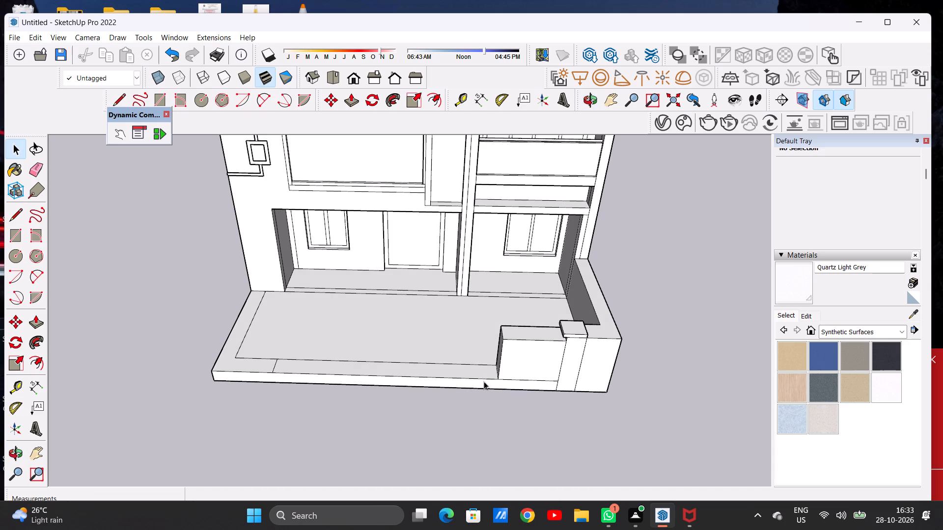
middle_click_drag(511, 402, 511, 359)
scroll(502, 395, "down", 5)
middle_click_drag(514, 406, 504, 325)
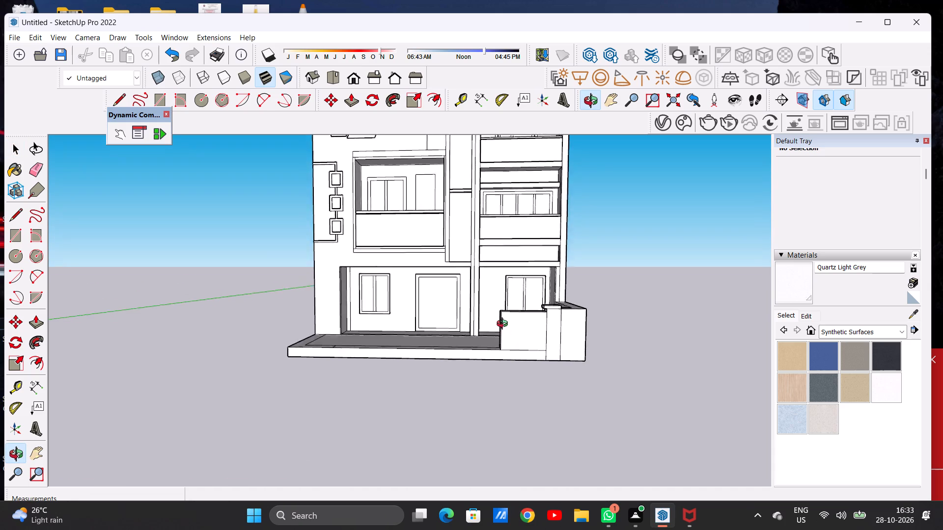
middle_click_drag(504, 325, 505, 320)
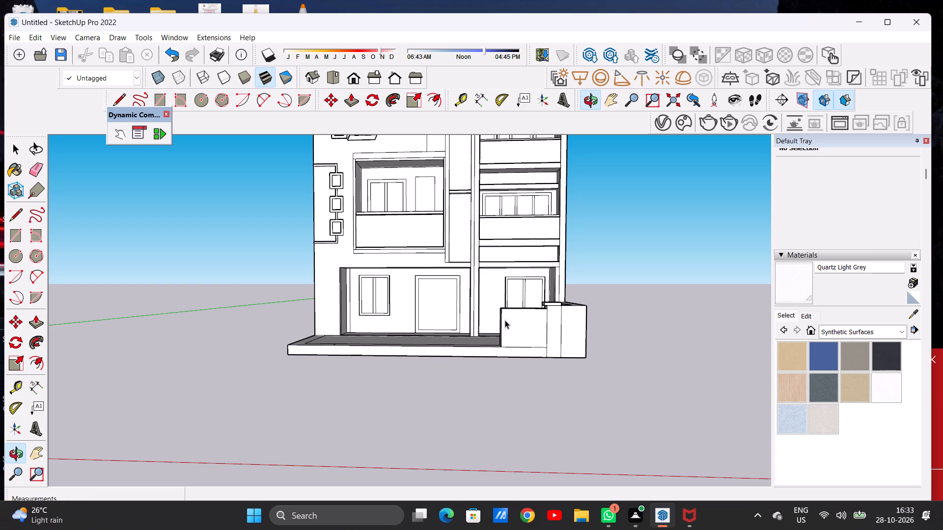
scroll(505, 320, "down", 2)
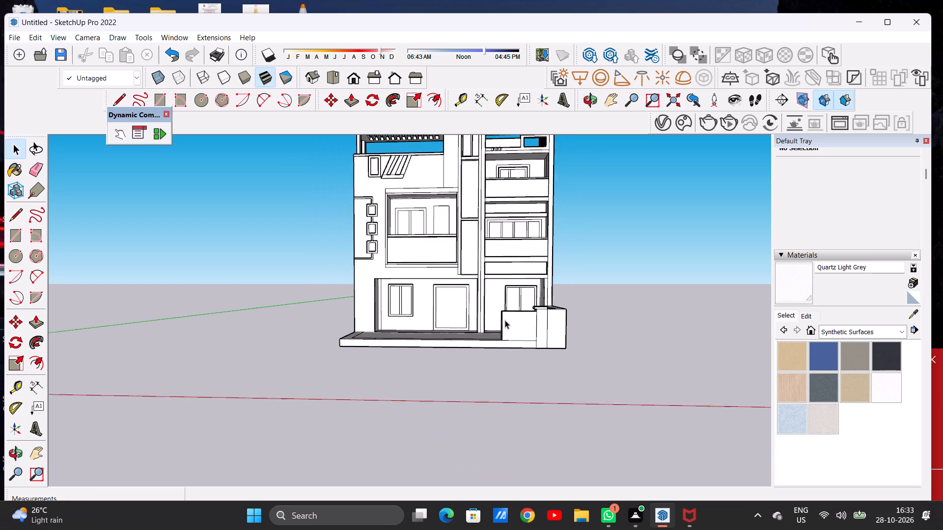
scroll(505, 320, "down", 2)
middle_click_drag(513, 331, 512, 344)
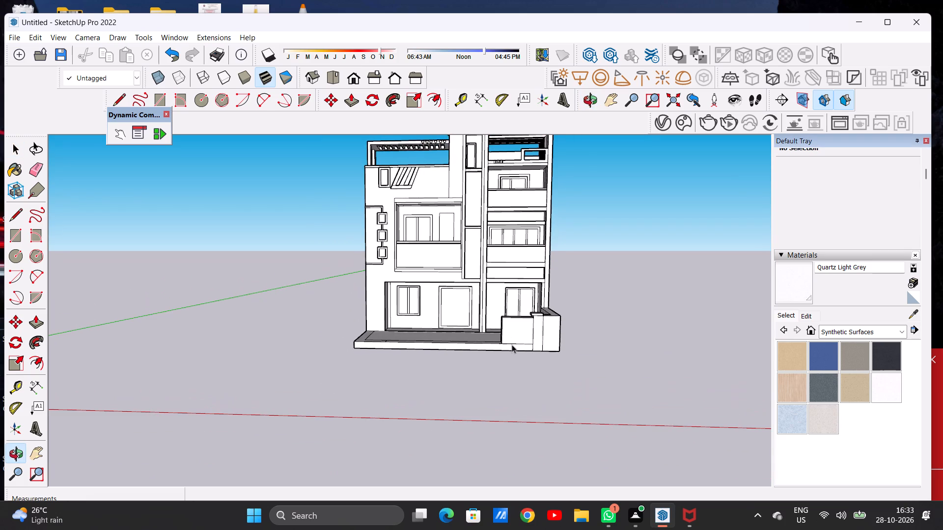
scroll(524, 349, "up", 7)
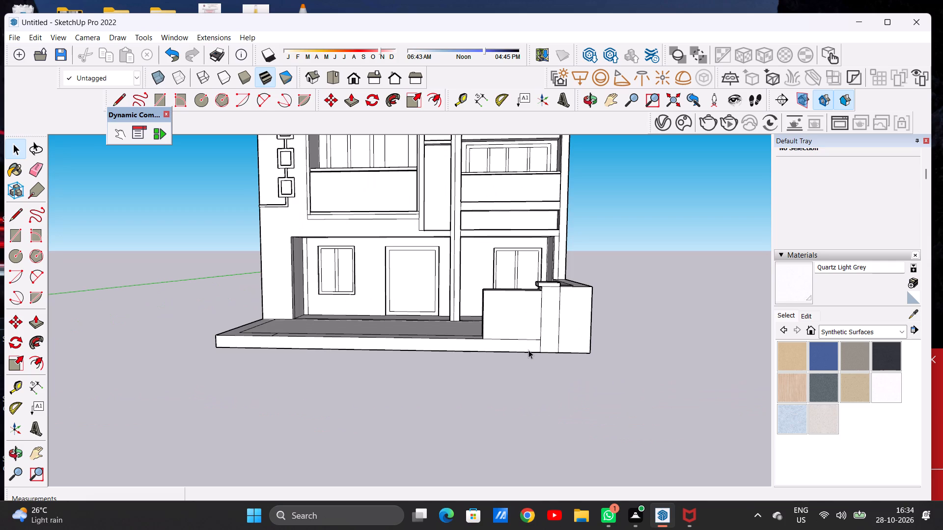
scroll(527, 349, "down", 4)
middle_click_drag(532, 345, 531, 341)
scroll(508, 350, "up", 3)
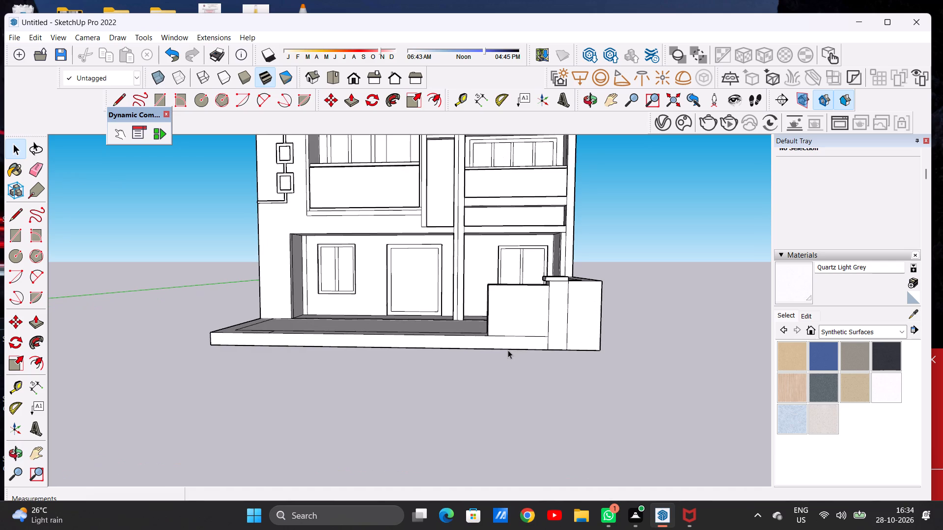
scroll(505, 346, "down", 5)
middle_click_drag(491, 332, 480, 358)
scroll(479, 355, "up", 6)
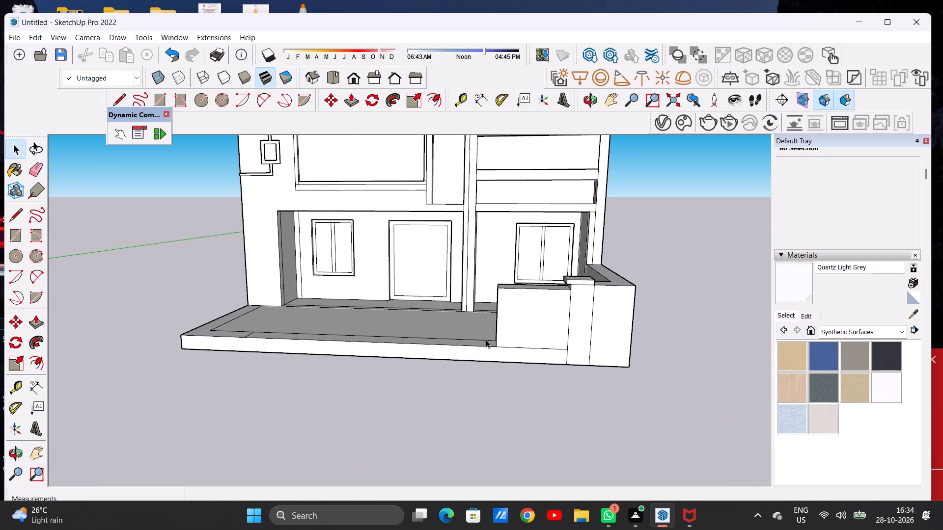
middle_click_drag(487, 342, 490, 372)
scroll(490, 366, "up", 1)
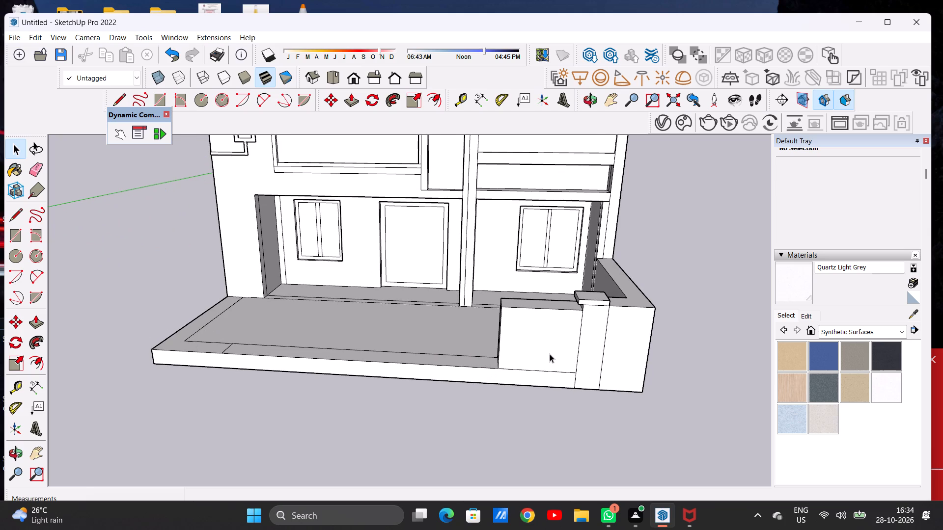
scroll(550, 354, "down", 5)
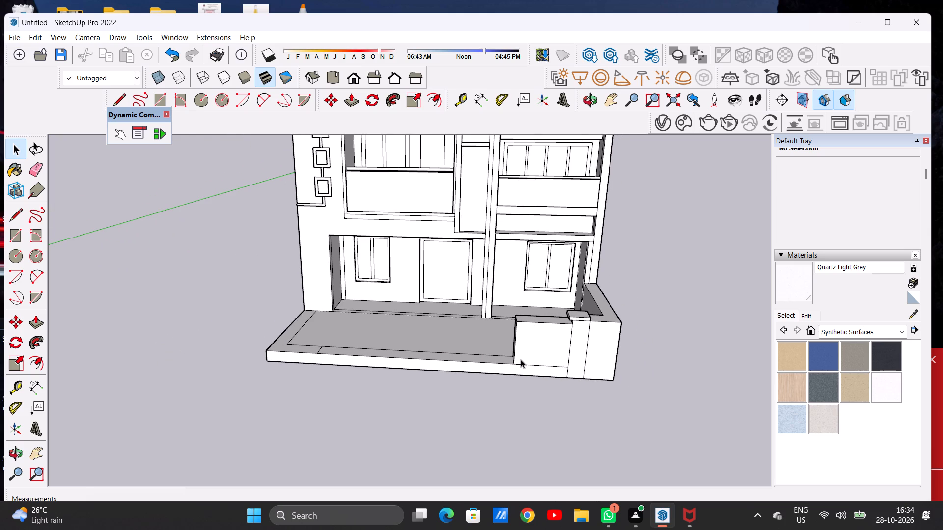
scroll(521, 357, "up", 7)
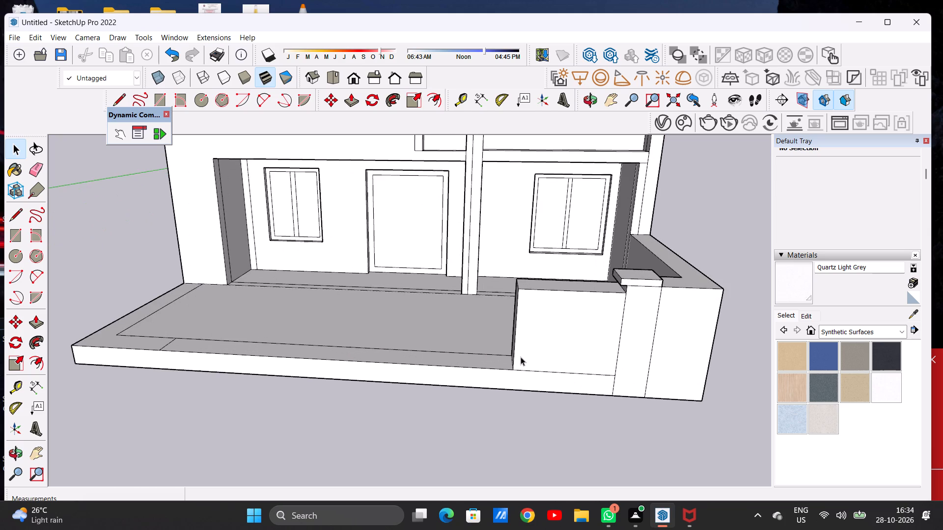
scroll(498, 351, "down", 6)
scroll(494, 361, "up", 2)
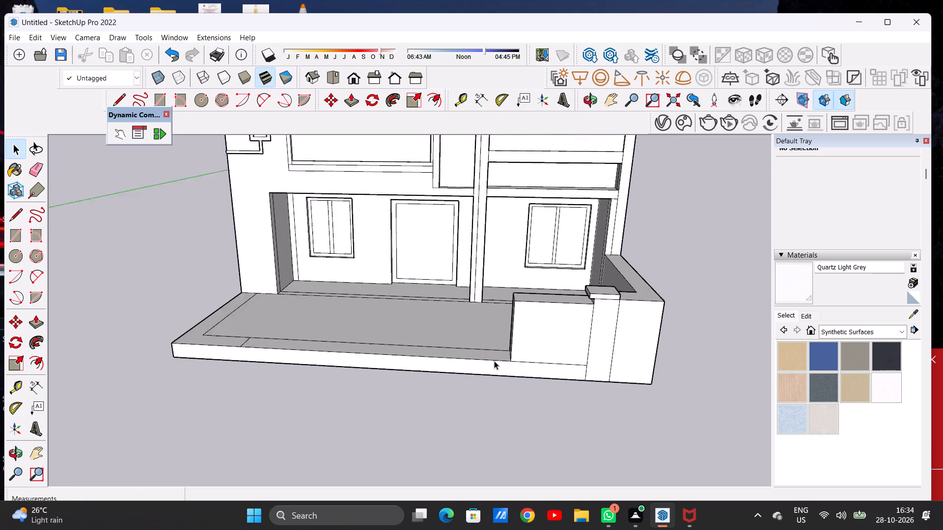
scroll(494, 361, "up", 5)
scroll(539, 358, "down", 4)
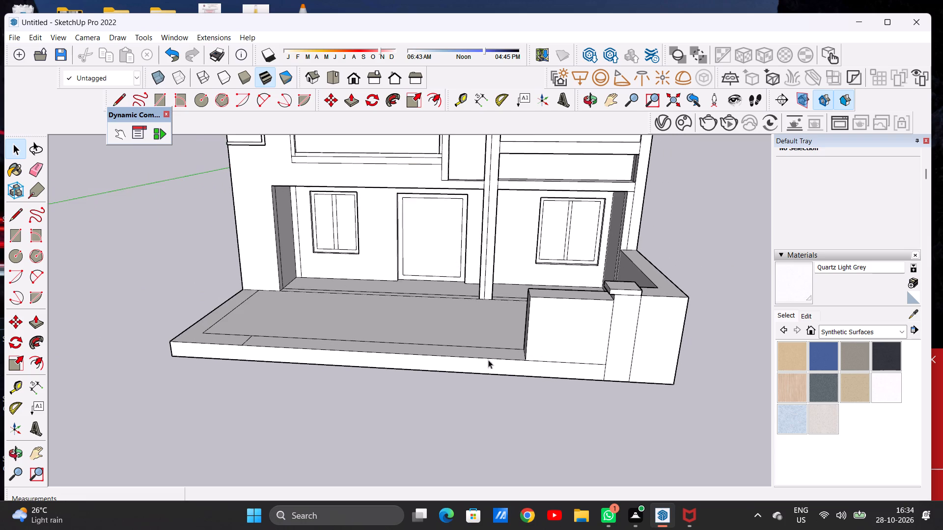
Draw a short line across the platform's front edge strip near the boundary wall's free end to outline a post base.
middle_click_drag(488, 360, 491, 390)
scroll(506, 372, "up", 5)
key("l")
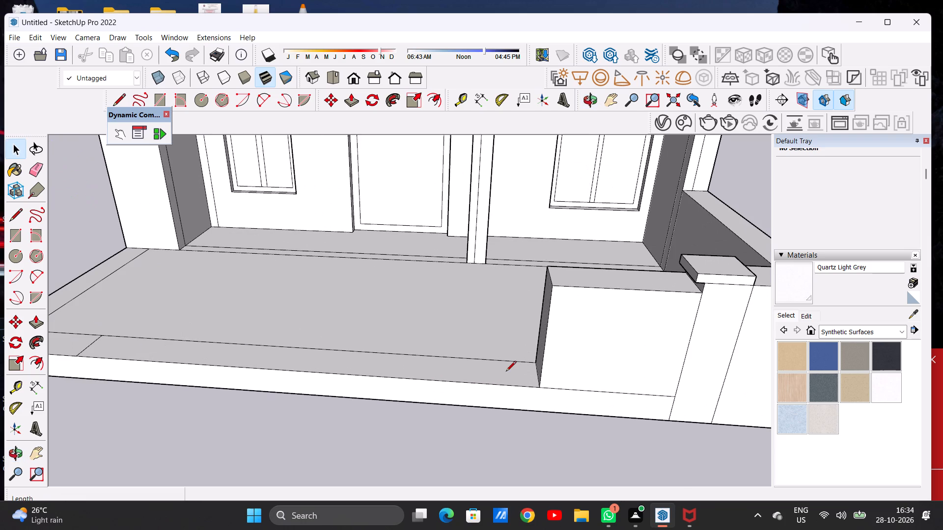
scroll(498, 371, "down", 4)
middle_click_drag(507, 386, 512, 395)
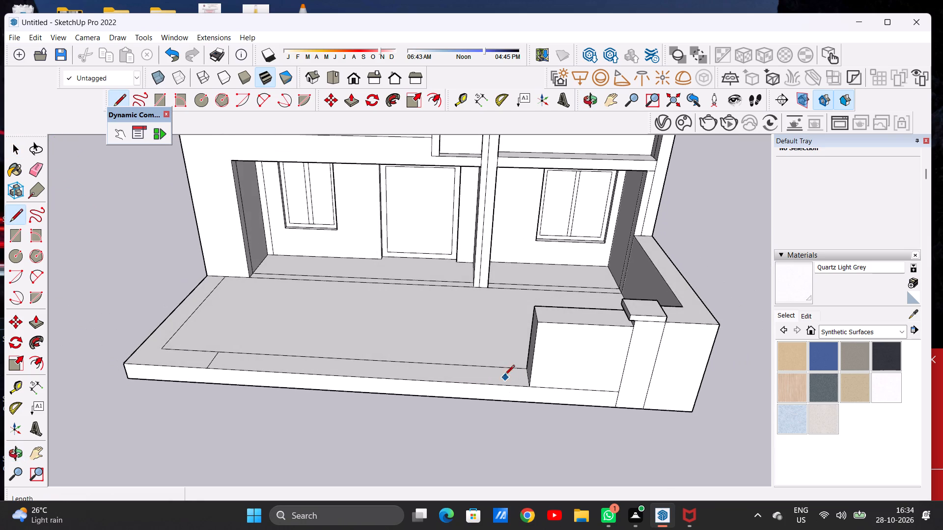
scroll(505, 373, "up", 7)
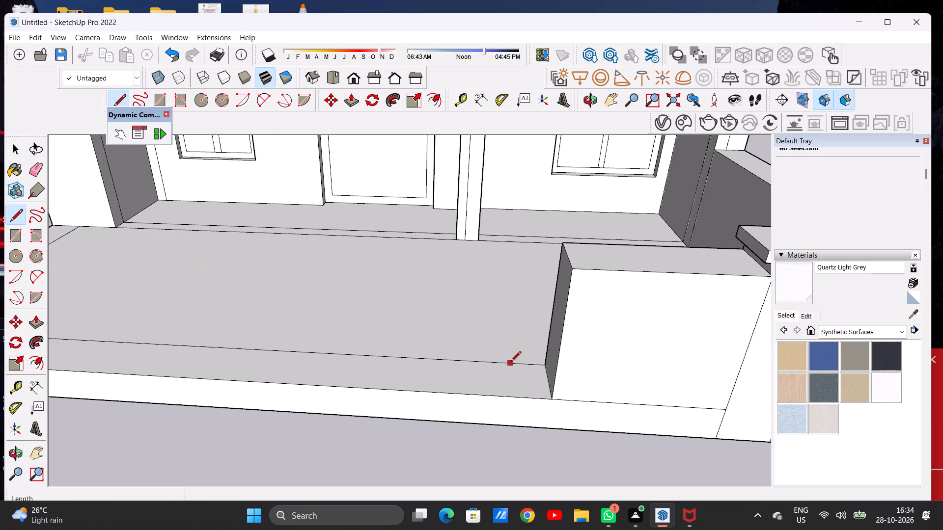
left_click(511, 362)
left_click(513, 397)
key("space")
Push/Pull the small post base up about 12' 8 1/2" to form an end pillar rising slightly above the boundary wall.
scroll(461, 404, "down", 6)
middle_click_drag(475, 424, 479, 387)
key("p")
scroll(501, 362, "up", 7)
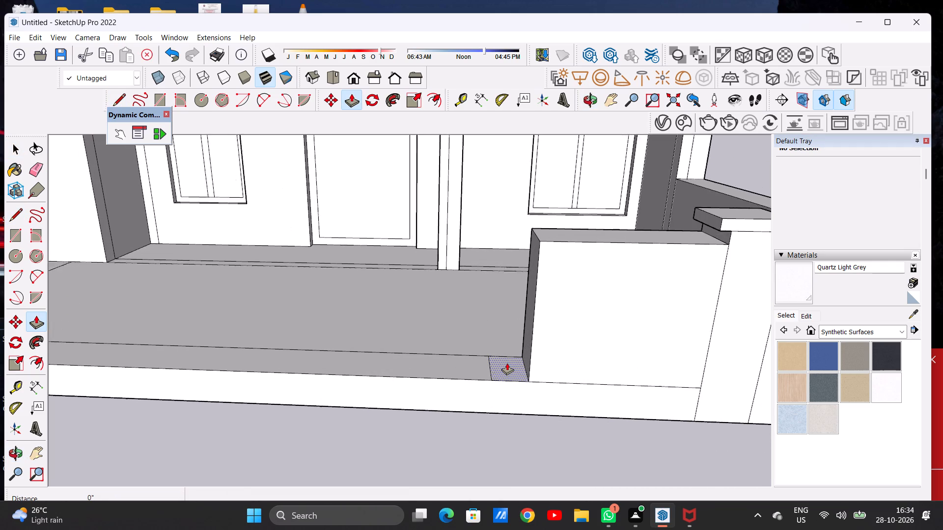
left_click(507, 363)
scroll(502, 318, "down", 7)
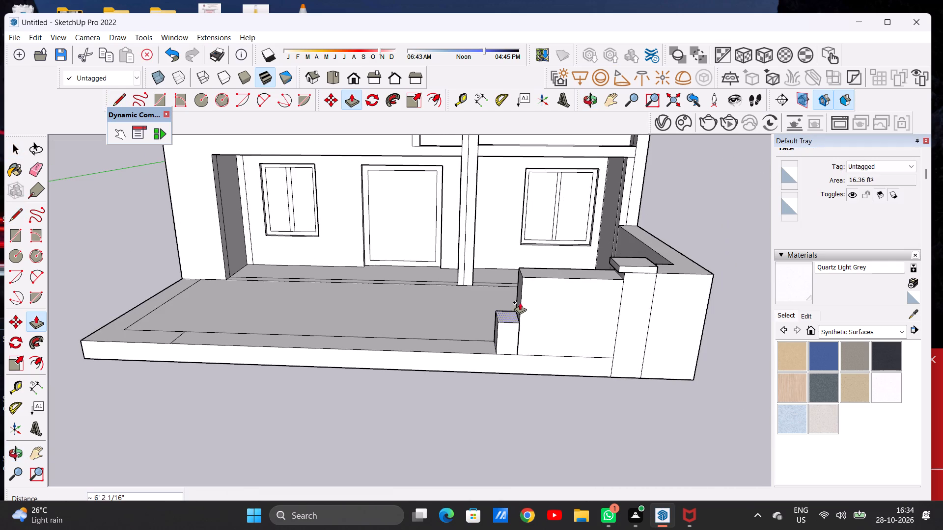
scroll(528, 270, "up", 8)
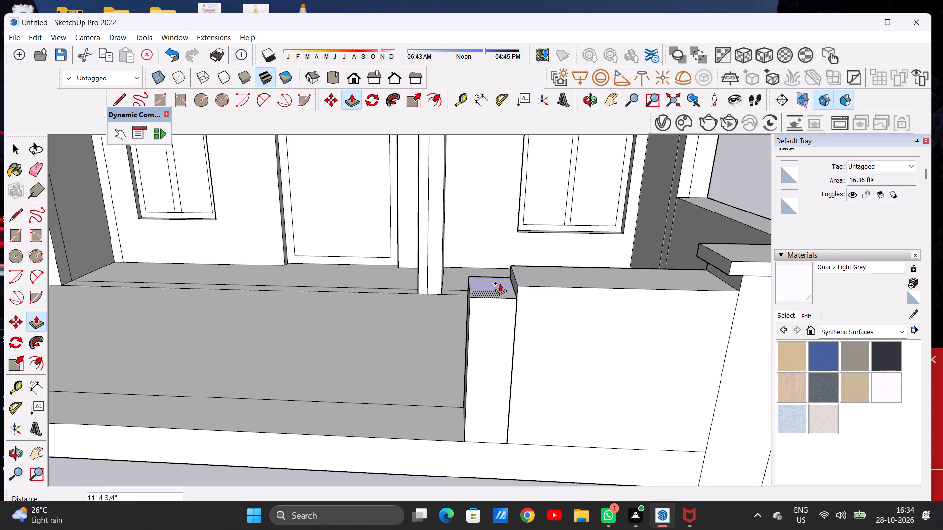
left_click(500, 266)
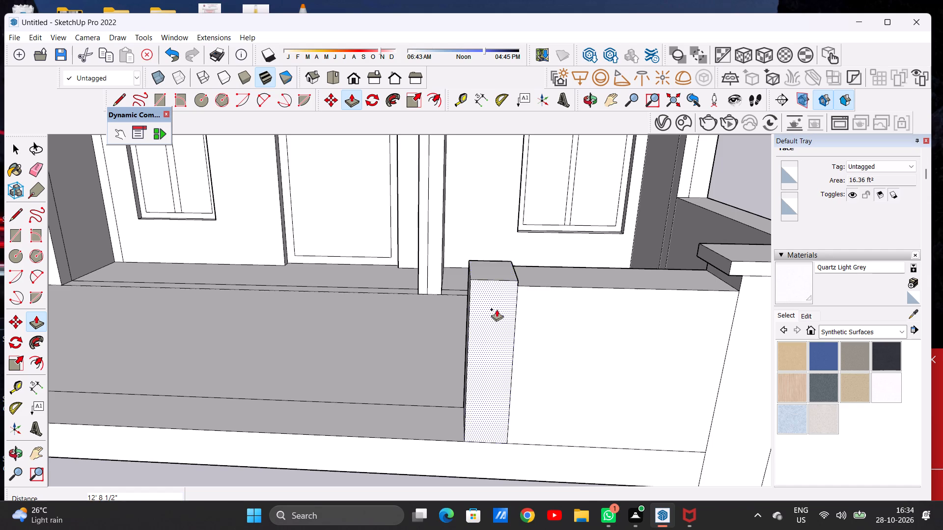
middle_click_drag(494, 312, 451, 275)
scroll(463, 294, "down", 5)
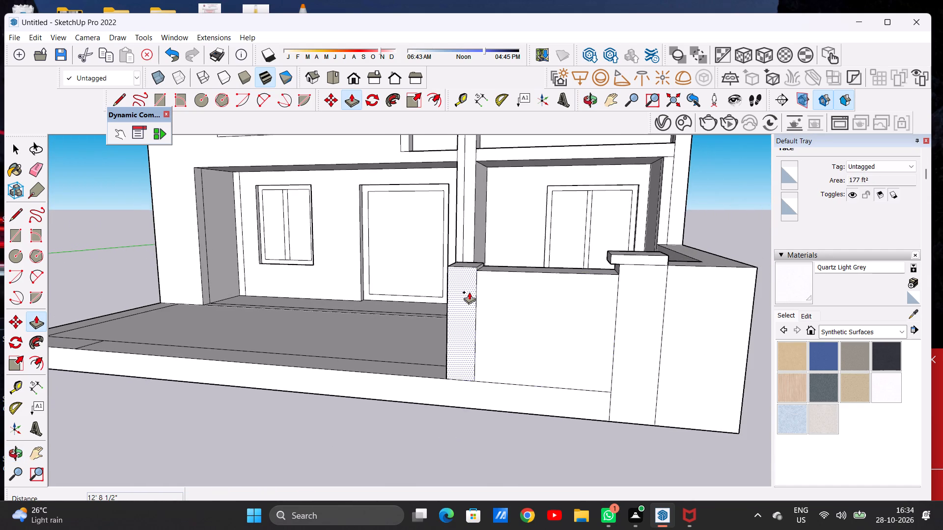
middle_click_drag(462, 297, 479, 284)
key("space")
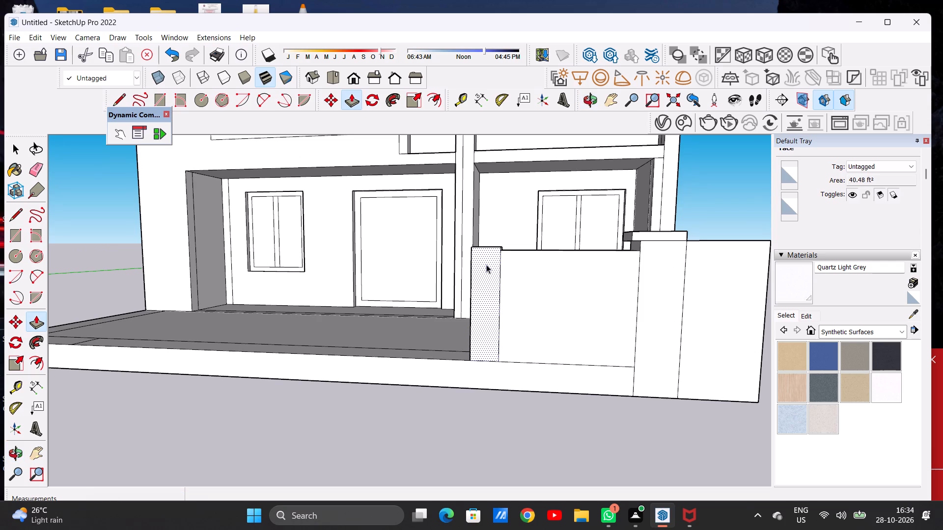
Push/Pull the end pillar's top up about 8 3/16" to align with the underside of the neighbouring pillar's cap.
middle_click_drag(488, 277, 483, 301)
key("p")
scroll(492, 272, "up", 5)
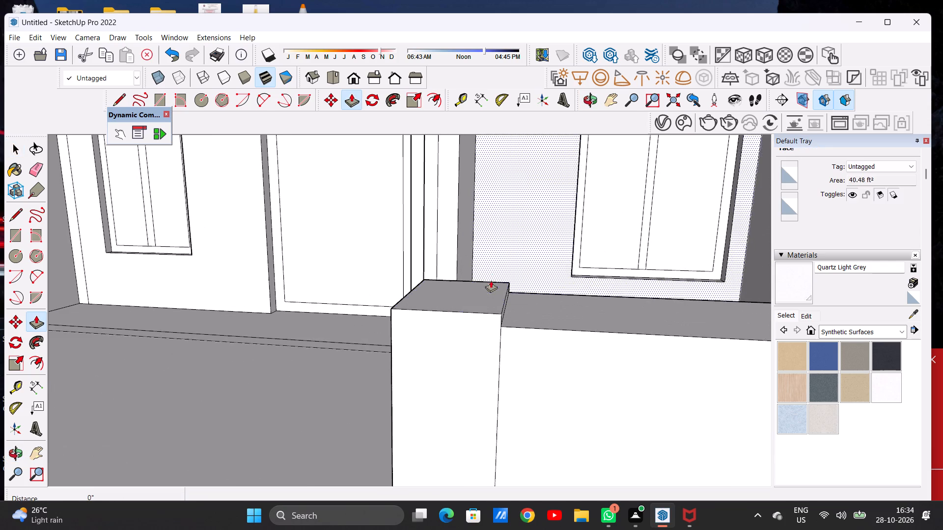
left_click(491, 298)
scroll(491, 277, "down", 17)
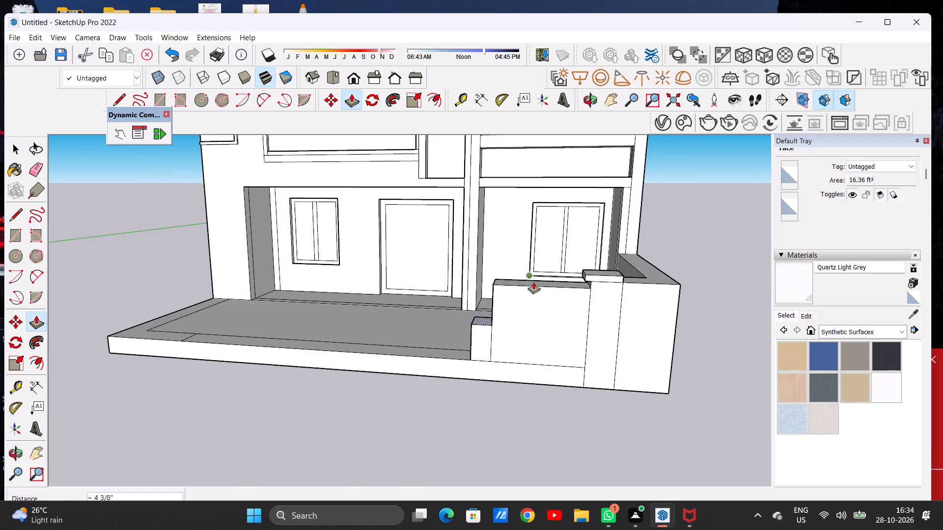
scroll(614, 277, "down", 1)
scroll(614, 277, "up", 14)
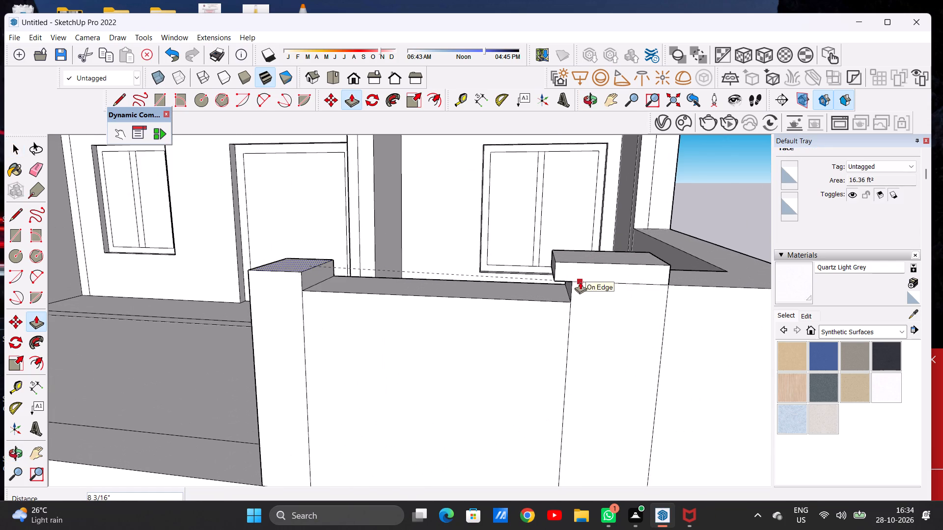
left_click(580, 282)
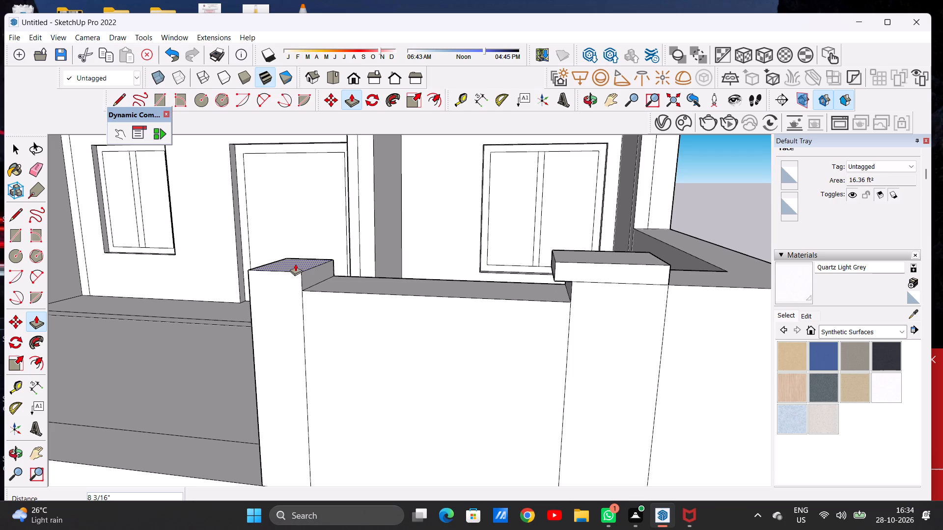
Push/Pull a separate cap section about 11 7/16" up from the end pillar's top, level with the neighbouring cap.
left_click(298, 265)
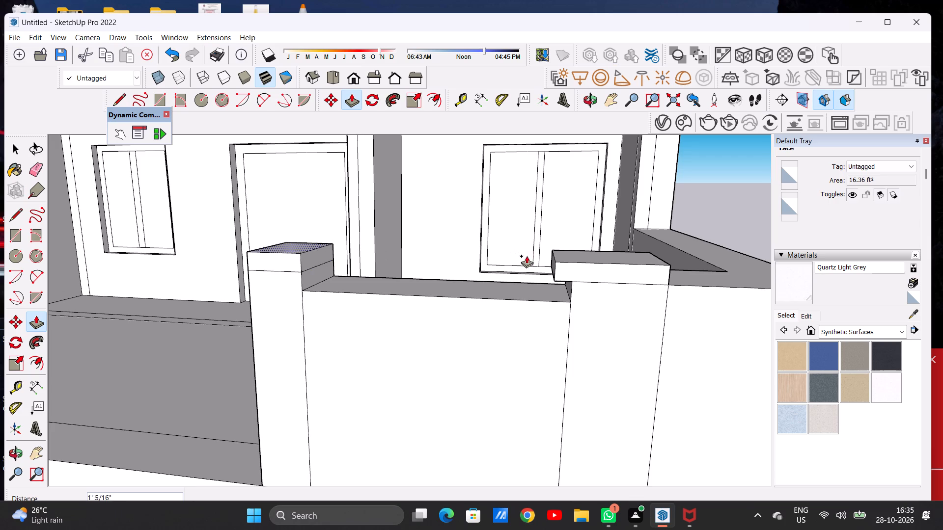
left_click(553, 262)
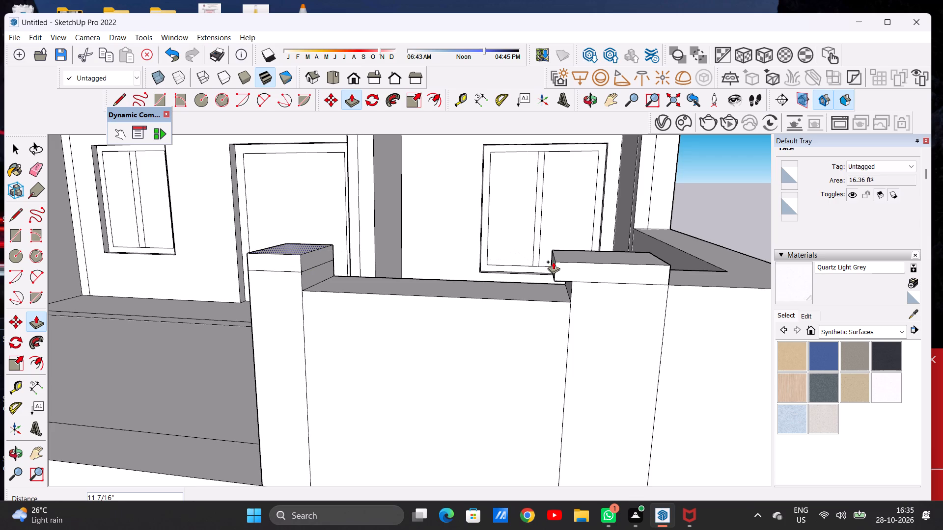
key("space")
Extend both side edges of the end pillar down the platform's front face with vertical lines, each about 3' 2 5/8" long.
scroll(479, 279, "down", 15)
middle_click_drag(467, 285, 479, 272)
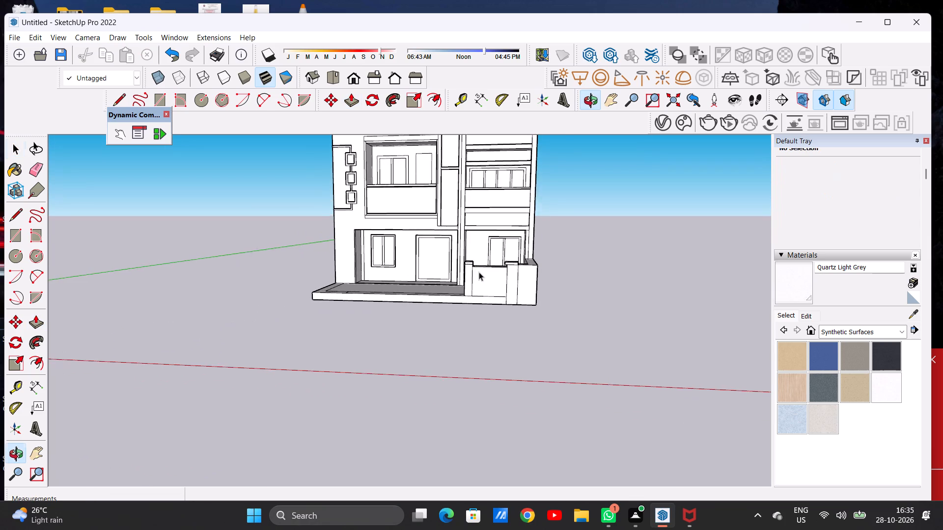
scroll(479, 272, "up", 2)
scroll(479, 272, "down", 1)
scroll(479, 272, "up", 11)
scroll(470, 282, "down", 6)
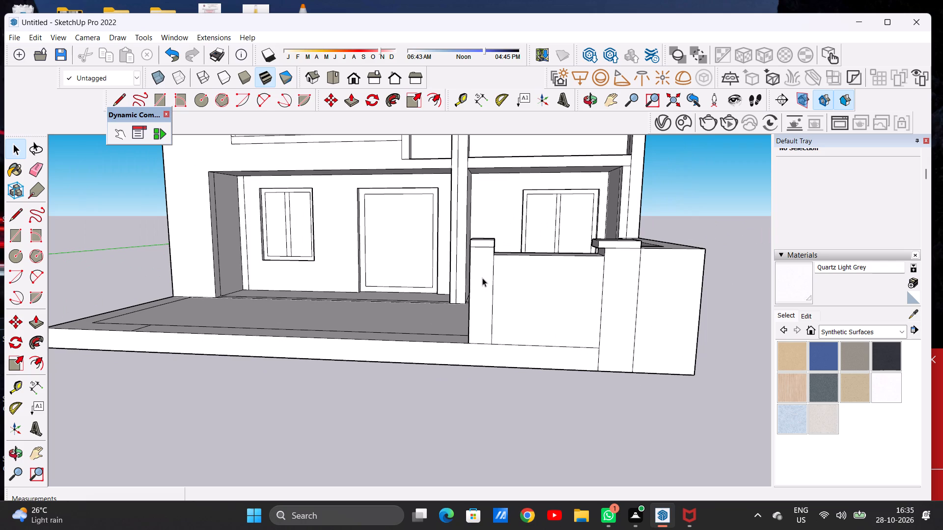
scroll(486, 352, "up", 5)
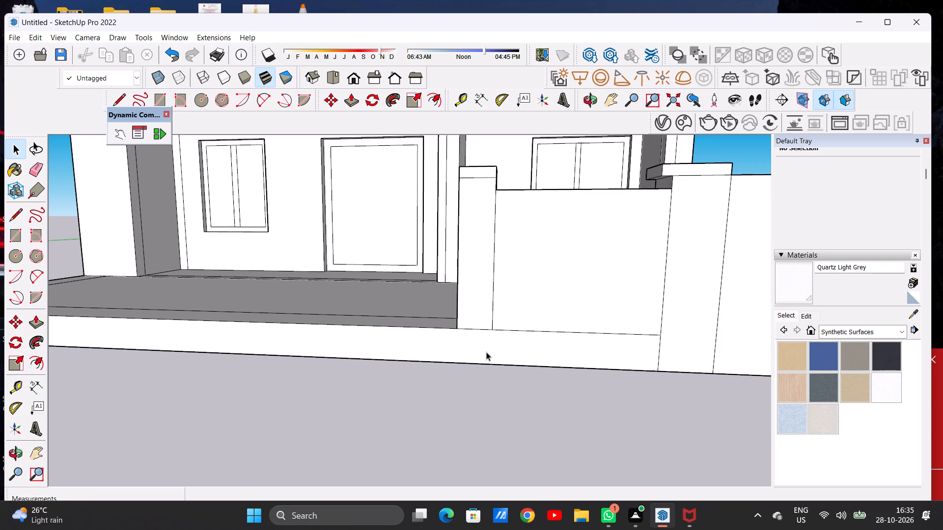
key("l")
scroll(474, 346, "up", 5)
left_click(449, 316)
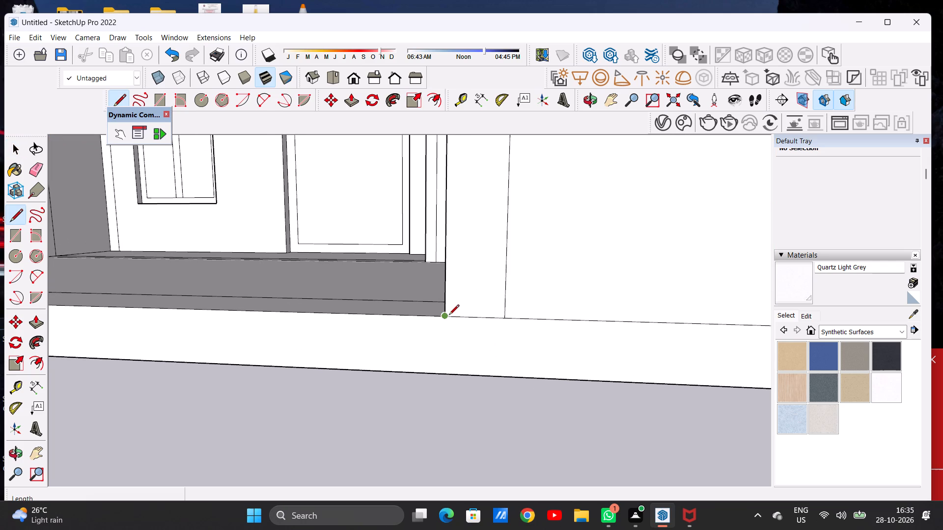
left_click(447, 373)
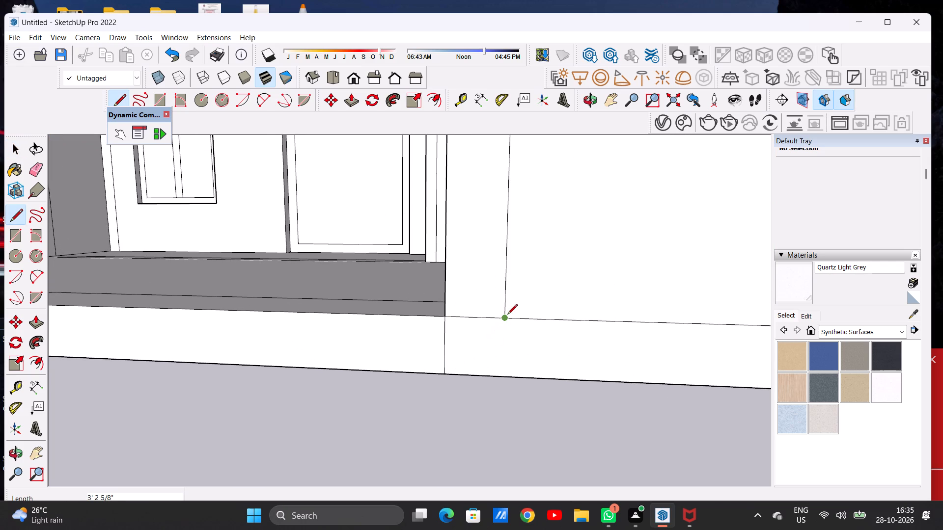
left_click(507, 315)
left_click(503, 375)
key("space")
Erase the horizontal edge between the two new lines so the end pillar's front face runs down to the ground.
scroll(486, 384, "down", 6)
scroll(484, 362, "up", 4)
key("e")
left_click_drag(475, 333, 478, 344)
key("space")
Examine the end pillar, boundary wall and open platform edge against the whole elevation from several angles.
scroll(471, 396, "down", 12)
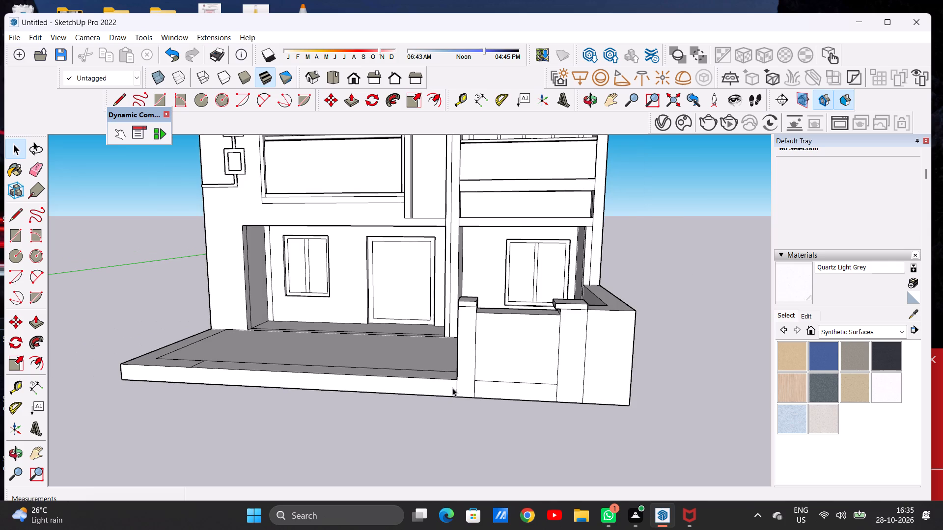
scroll(307, 355, "down", 4)
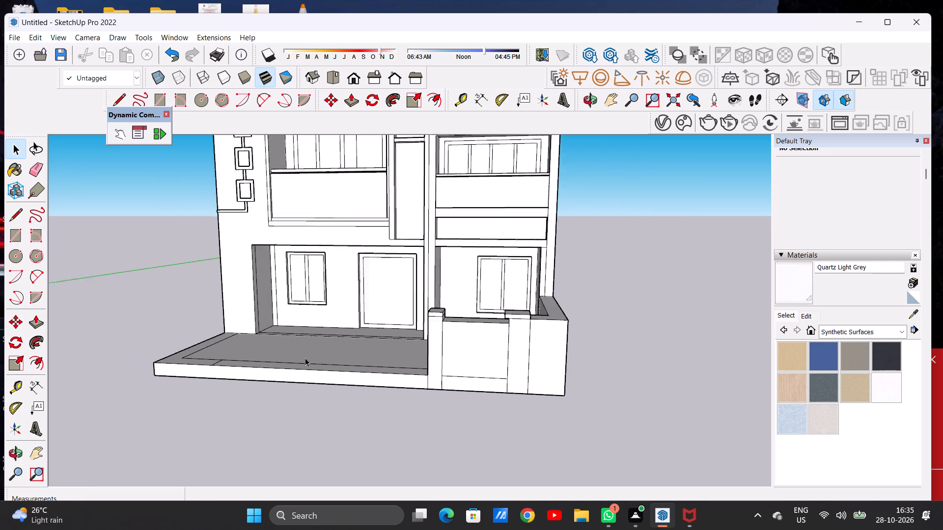
scroll(305, 358, "down", 4)
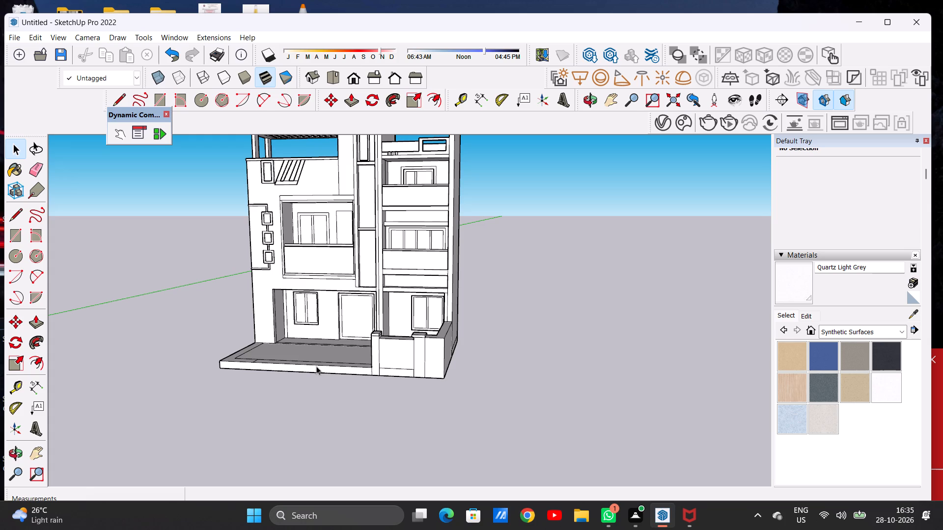
scroll(377, 347, "down", 7)
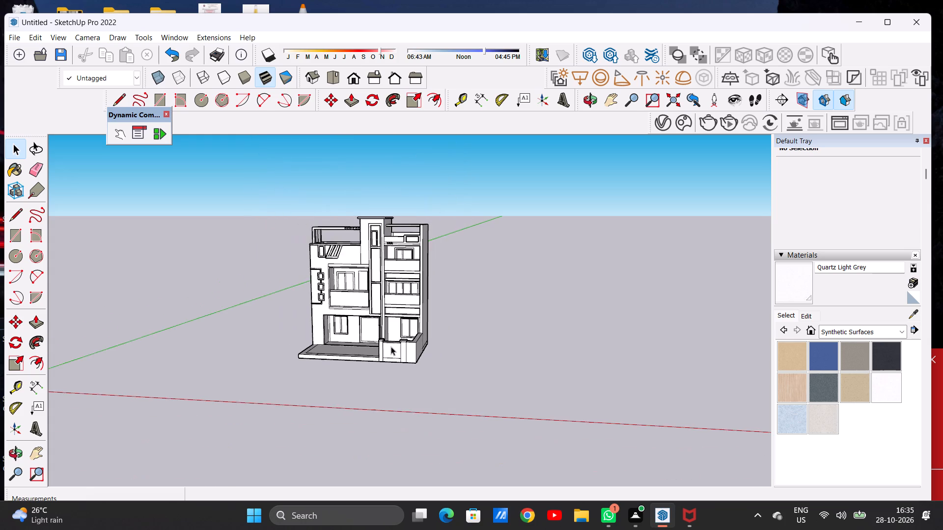
middle_click_drag(337, 349, 393, 367)
scroll(391, 355, "up", 7)
scroll(391, 355, "down", 1)
scroll(391, 355, "up", 2)
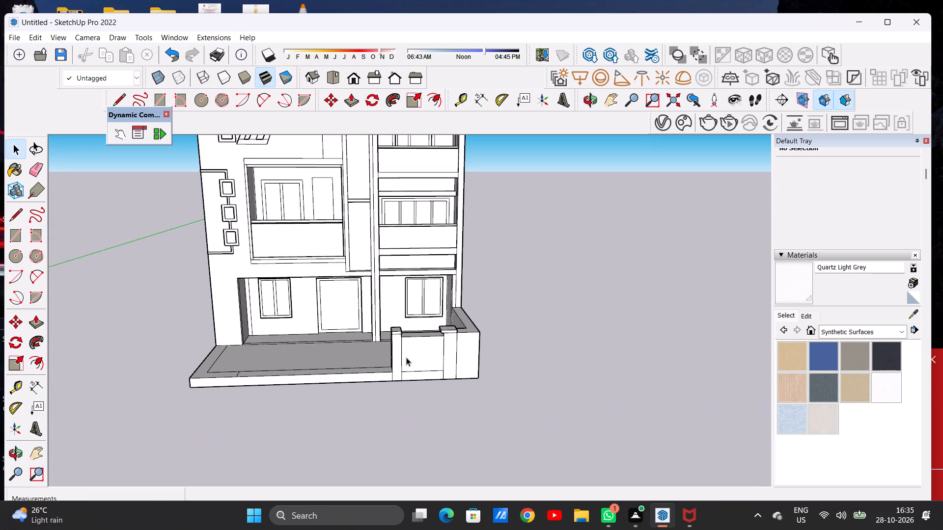
scroll(456, 362, "down", 5)
middle_click_drag(447, 382, 430, 356)
scroll(373, 367, "up", 8)
middle_click_drag(394, 350, 394, 385)
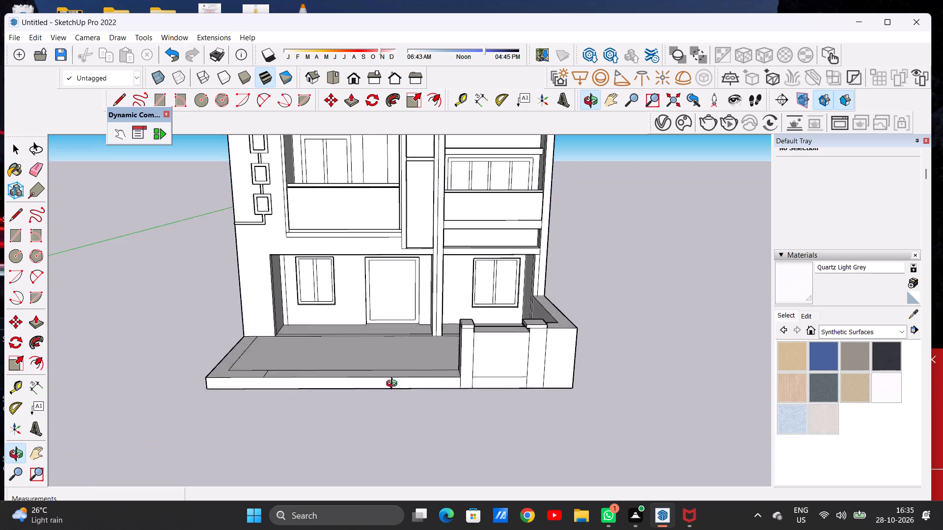
middle_click_drag(394, 385, 397, 437)
scroll(432, 386, "up", 7)
middle_click_drag(441, 407, 445, 359)
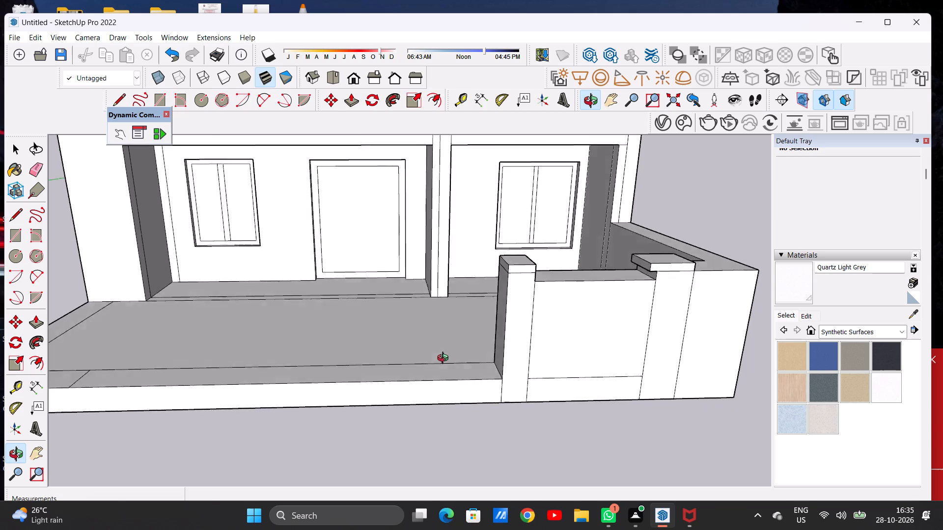
middle_click_drag(445, 359, 390, 349)
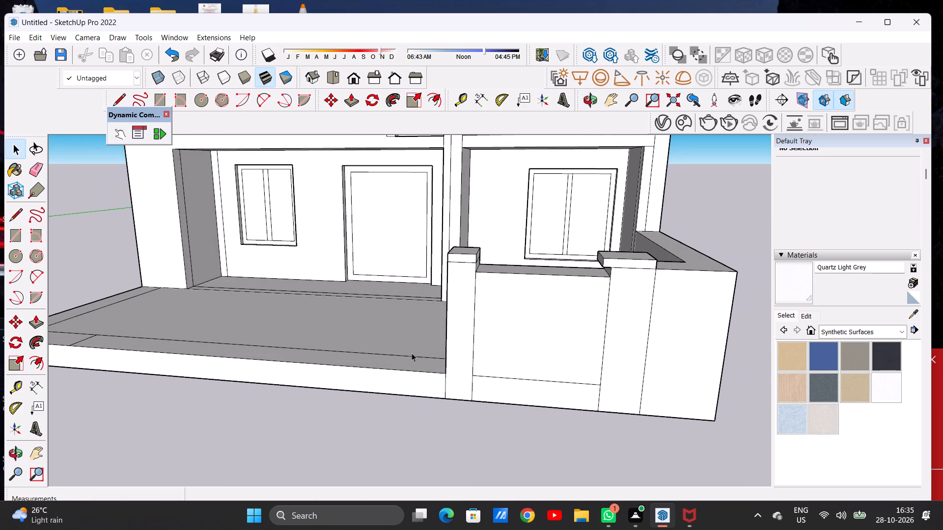
scroll(416, 353, "down", 4)
middle_click_drag(427, 347, 497, 357)
scroll(487, 339, "up", 4)
scroll(469, 343, "down", 6)
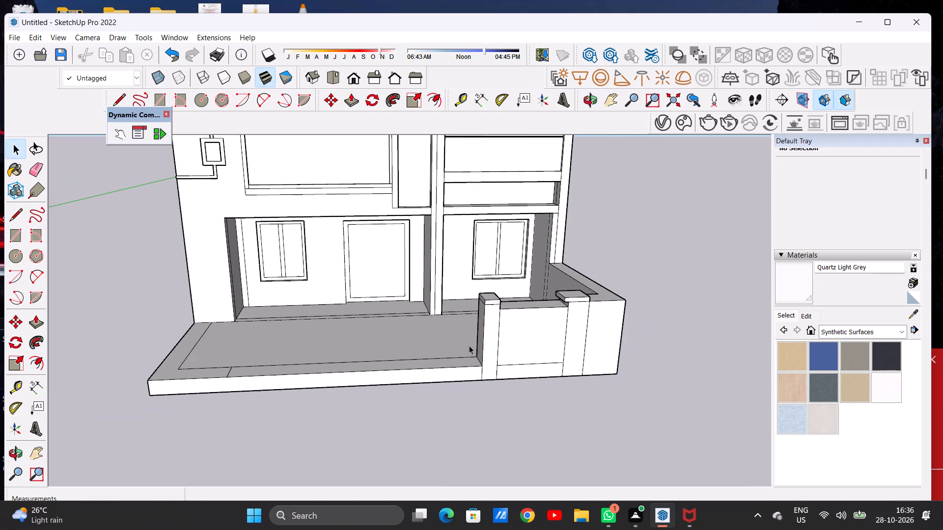
scroll(469, 345, "down", 2)
middle_click_drag(469, 350, 471, 317)
middle_click_drag(471, 317, 442, 346)
key("p")
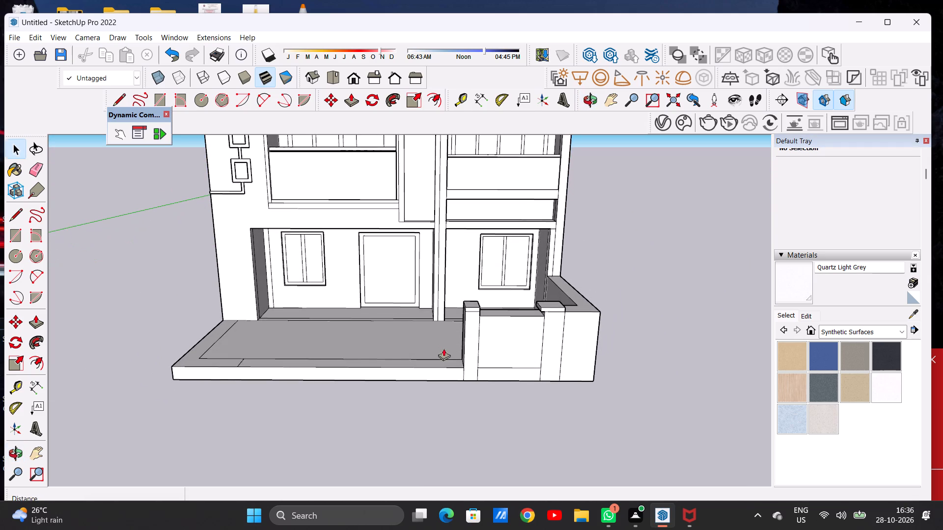
key("space")
Draw a line about 5' 1 5/8" long across the platform's front edge strip, beyond the end pillar on its open side.
middle_click_drag(440, 344, 419, 423)
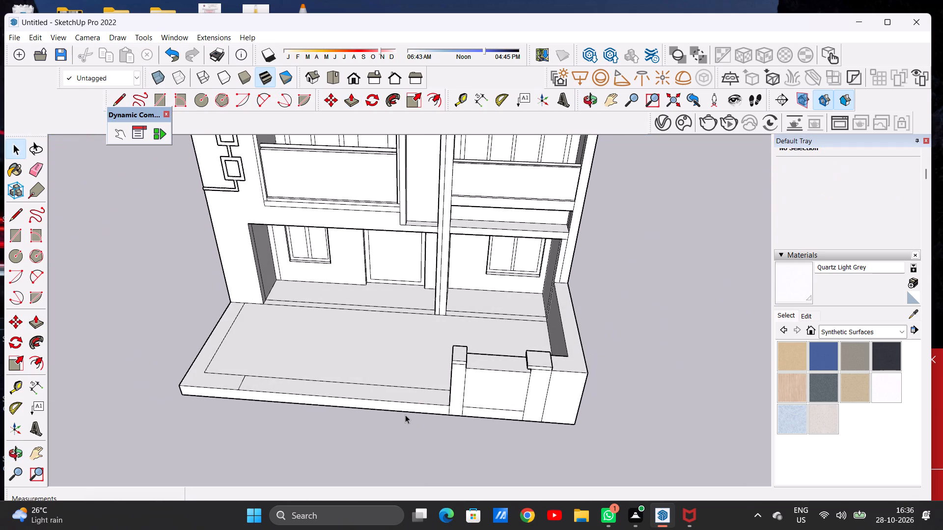
middle_click_drag(405, 415, 420, 432)
key("l")
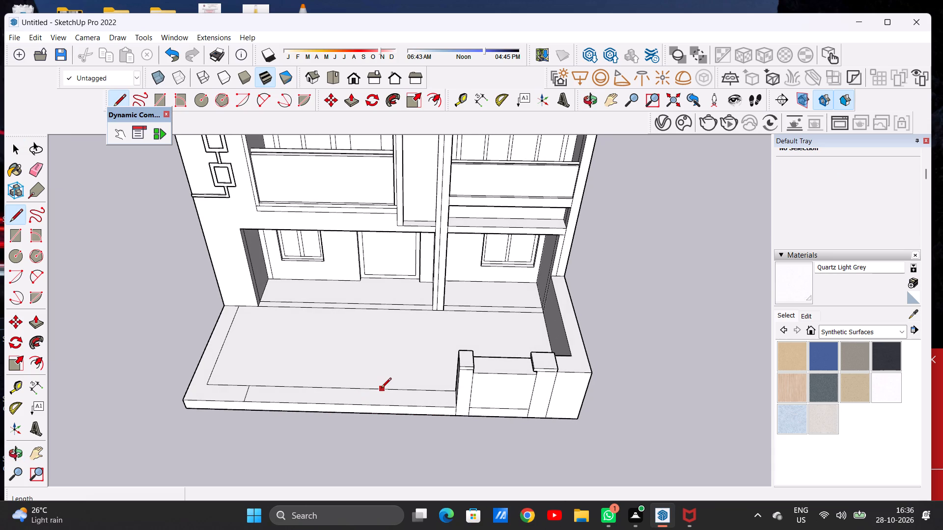
left_click(377, 389)
left_click(375, 405)
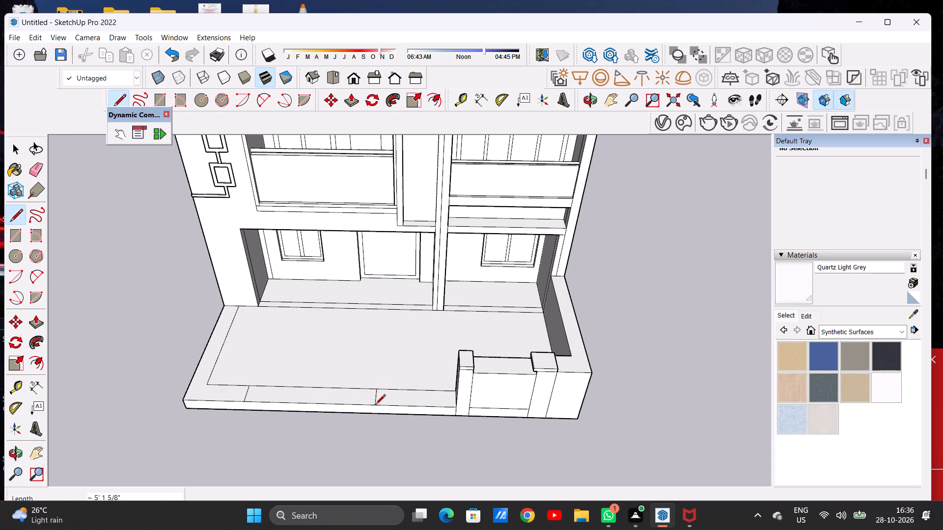
key("space")
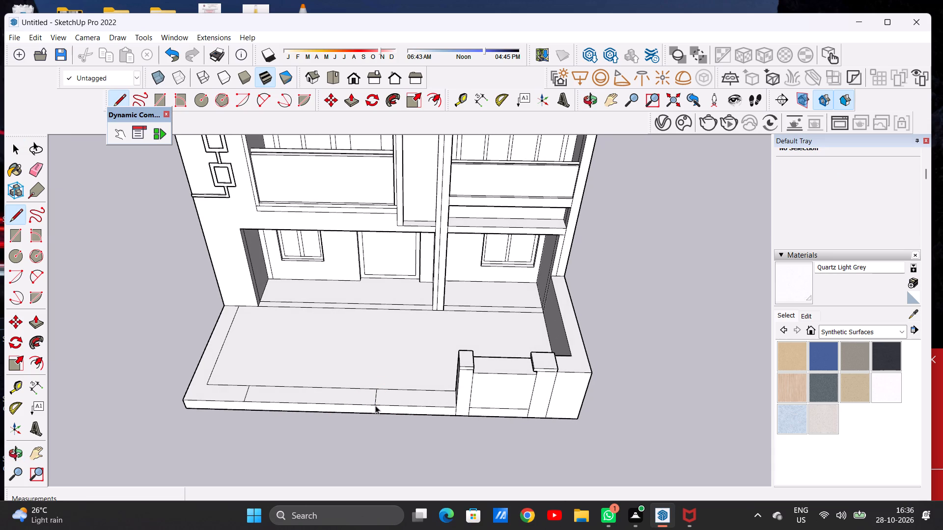
Push/Pull the strip between the new line and the end pillar up about 12' 4 1/8", level with the existing boundary wall.
scroll(461, 402, "down", 6)
middle_click_drag(430, 415, 433, 385)
scroll(445, 393, "up", 6)
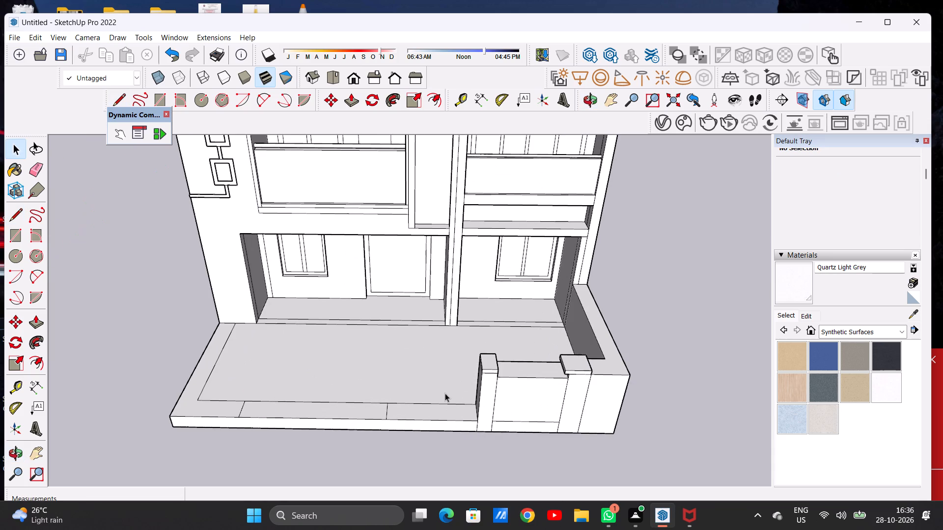
key("p")
scroll(464, 403, "up", 7)
left_click(472, 421)
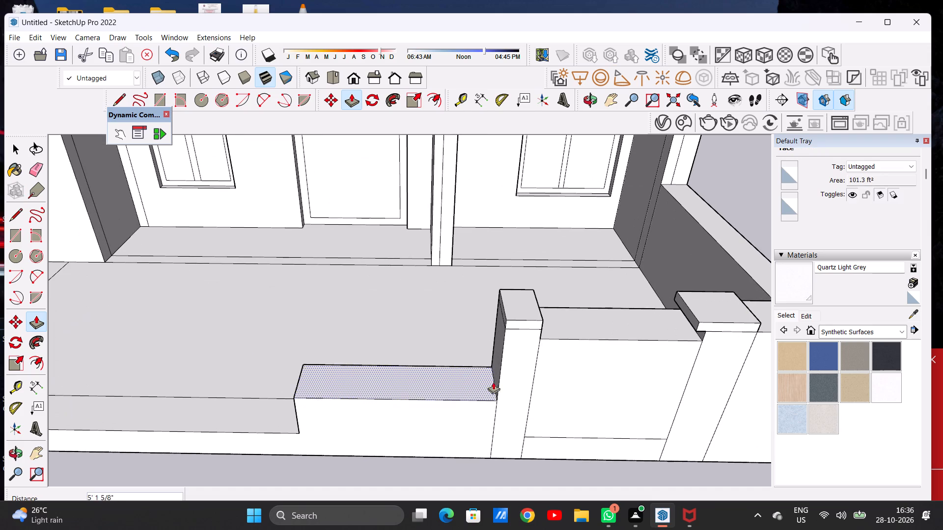
left_click(551, 338)
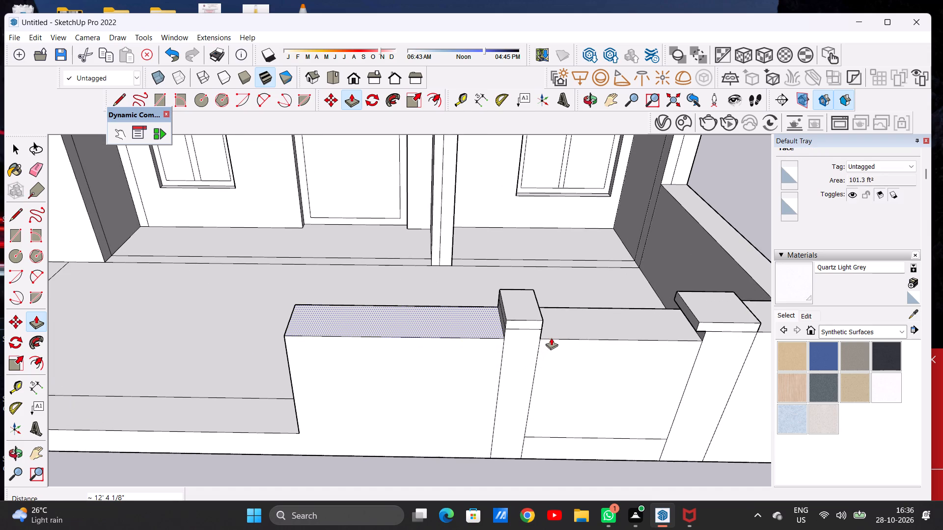
key("space")
Draw a vertical line about 3' 2 5/8" long down the platform's front face from the new wall section's free end.
scroll(459, 400, "down", 4)
scroll(458, 407, "up", 1)
scroll(458, 408, "down", 3)
middle_click_drag(439, 432, 439, 330)
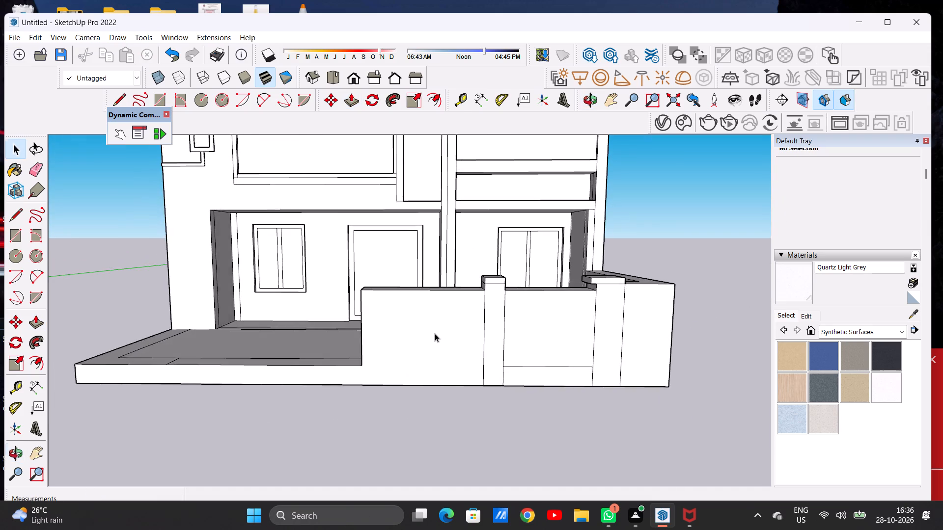
scroll(433, 340, "down", 7)
middle_click_drag(445, 367, 444, 355)
scroll(385, 367, "up", 6)
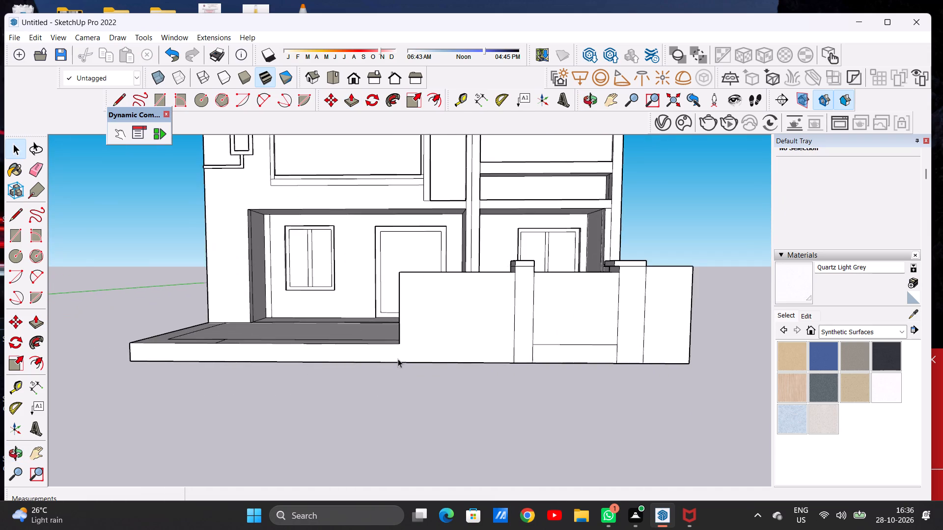
scroll(447, 368, "down", 4)
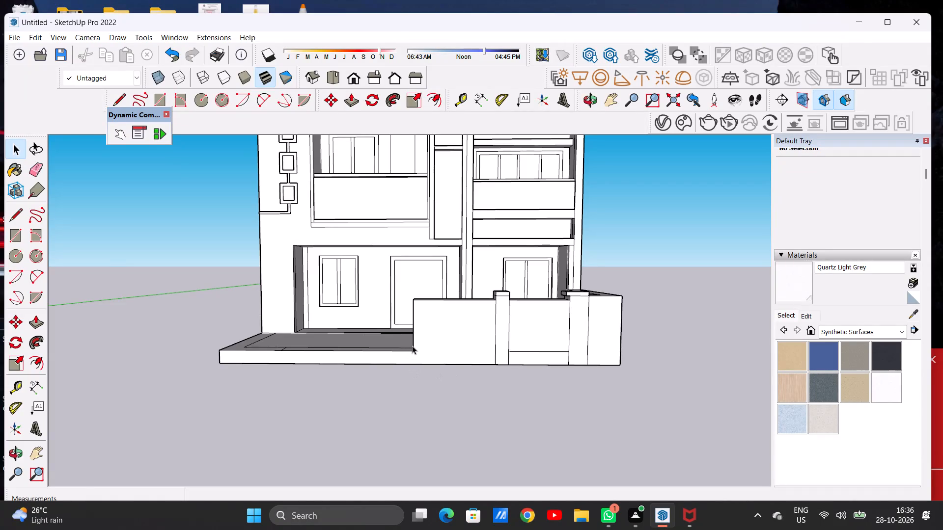
scroll(412, 345, "up", 2)
scroll(412, 345, "down", 1)
scroll(412, 345, "up", 4)
key("l")
scroll(415, 348, "up", 5)
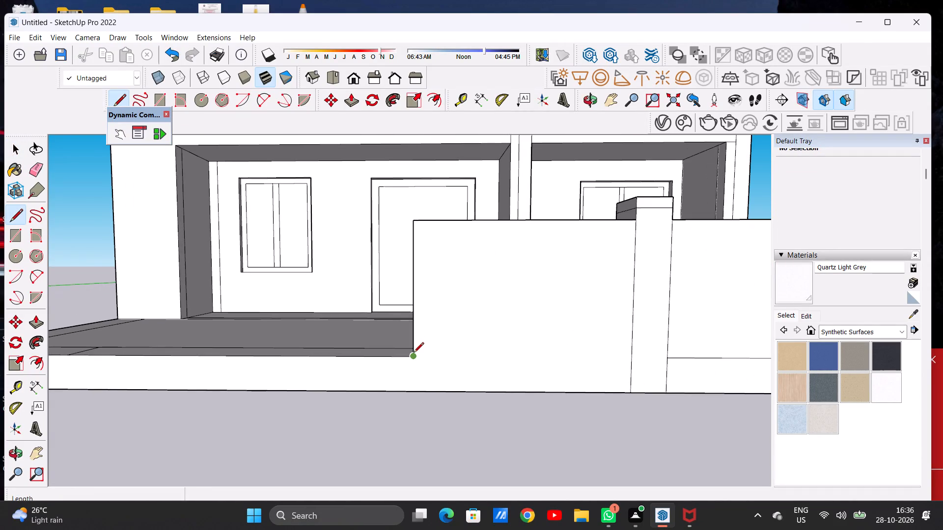
left_click(414, 353)
left_click(417, 389)
key("space")
scroll(468, 388, "down", 10)
middle_click_drag(423, 377, 496, 384)
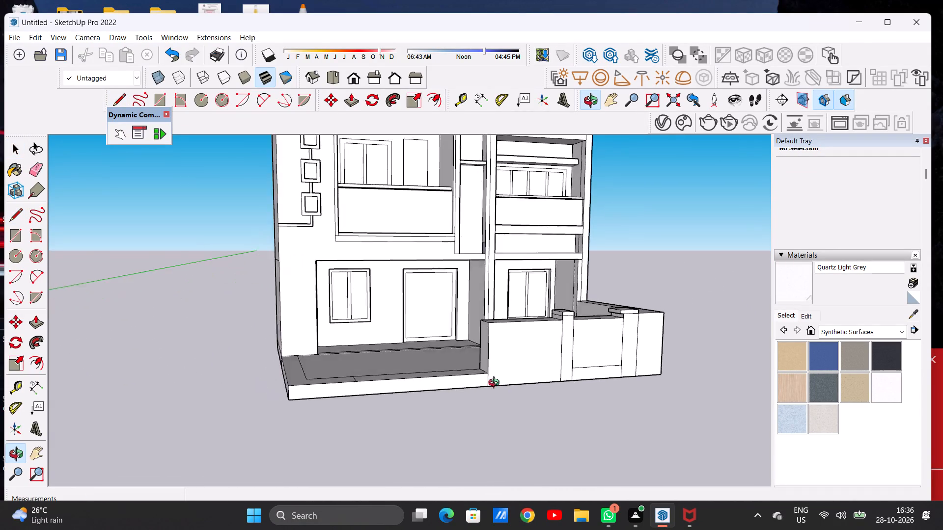
Undo the vertical line on the platform's front face below the wall's free end.
middle_click_drag(496, 384, 527, 388)
scroll(497, 352, "up", 2)
scroll(499, 351, "down", 1)
scroll(499, 351, "up", 3)
key("ctrl+z")
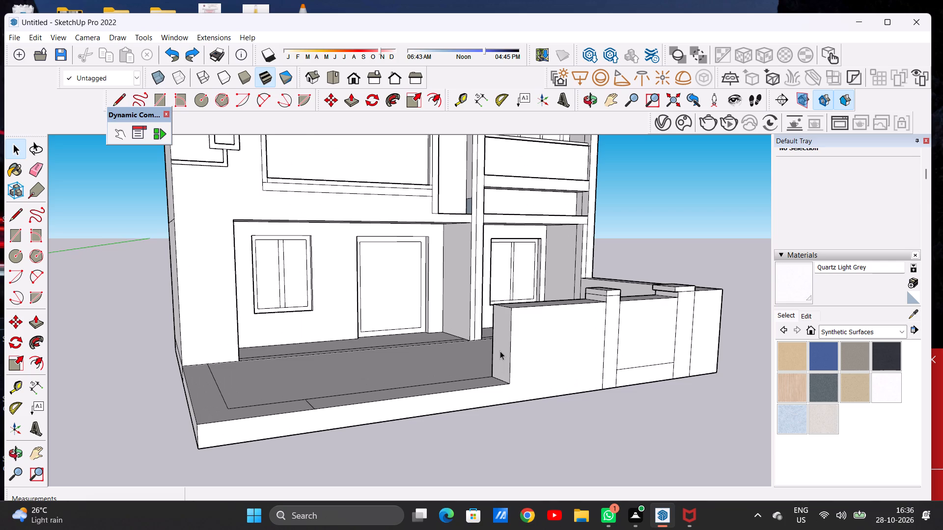
Push/Pull the free end face of the new boundary wall section back toward the capped pillar to shorten the wall.
key("p")
scroll(515, 358, "up", 5)
left_click(496, 361)
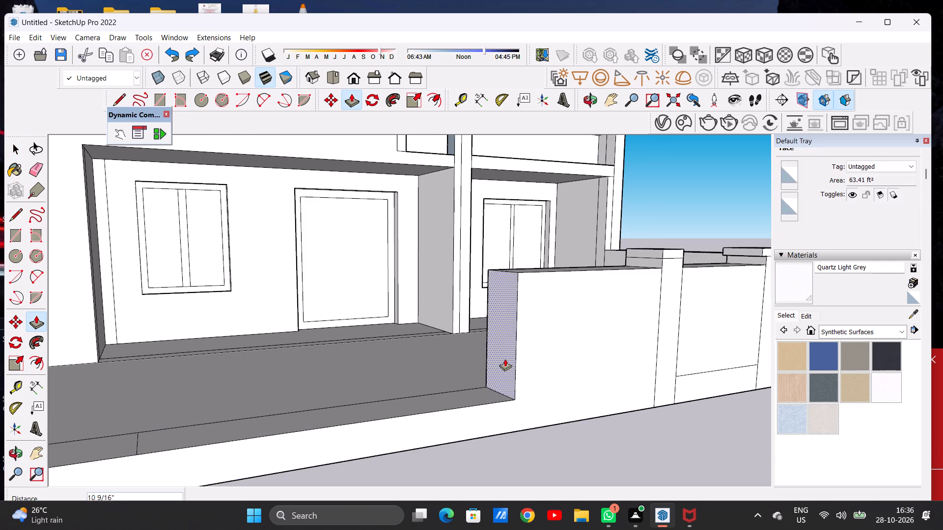
left_click(524, 348)
key("space")
Draw a vertical line about 3' 2 5/8" long down the platform's front face from the shortened wall's free end.
scroll(434, 339, "down", 3)
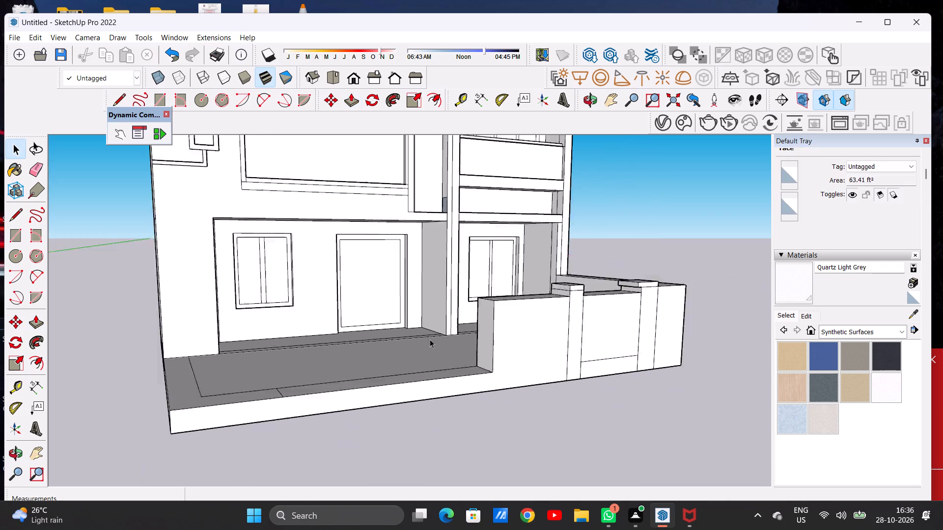
scroll(430, 339, "down", 6)
middle_click_drag(457, 359, 346, 353)
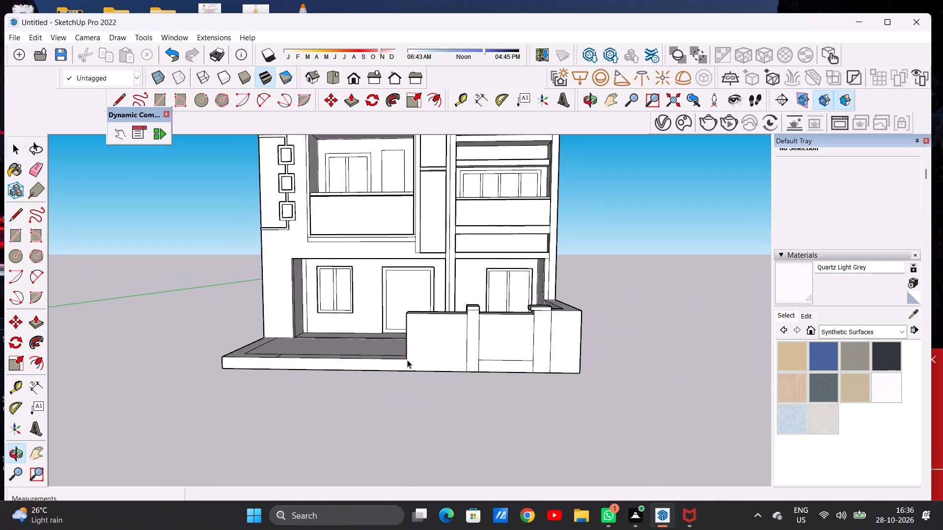
scroll(407, 360, "up", 6)
key("l")
scroll(415, 359, "up", 5)
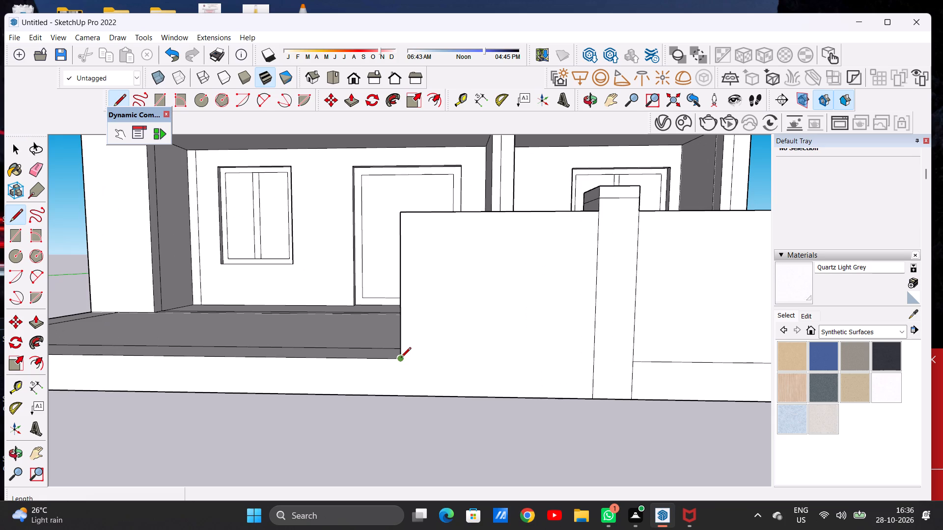
left_click(403, 358)
left_click(402, 394)
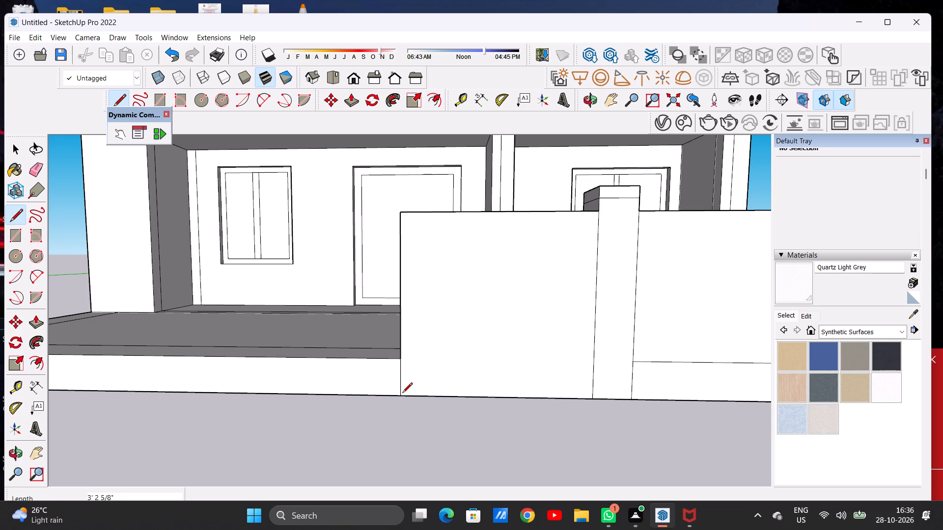
key("space")
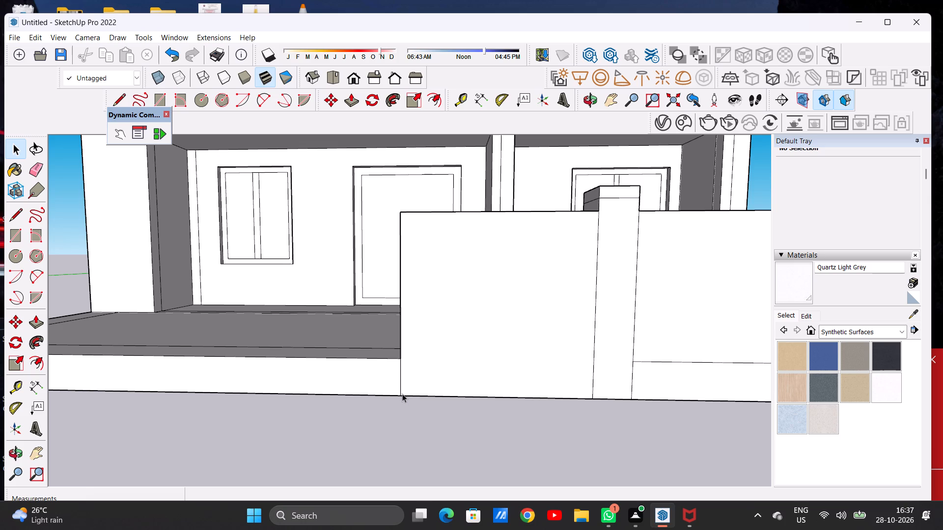
Examine the shortened wall section, its pillars and the open platform edge against the whole elevation from several distances and angles.
scroll(326, 388, "down", 7)
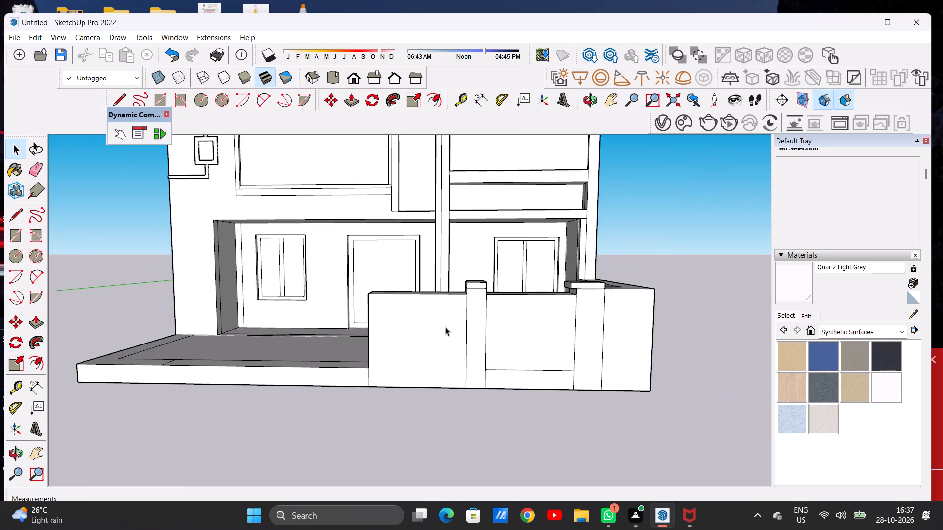
scroll(478, 319, "down", 5)
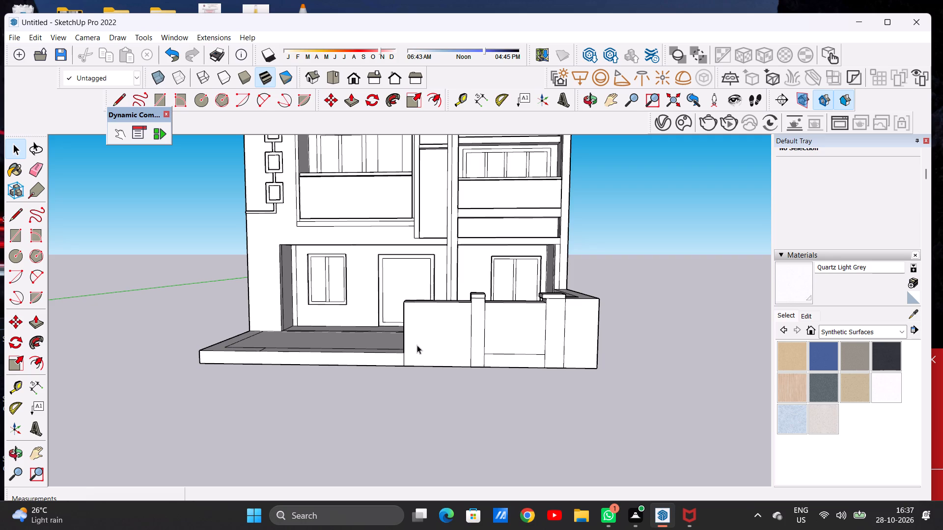
scroll(312, 367, "down", 7)
scroll(375, 317, "up", 3)
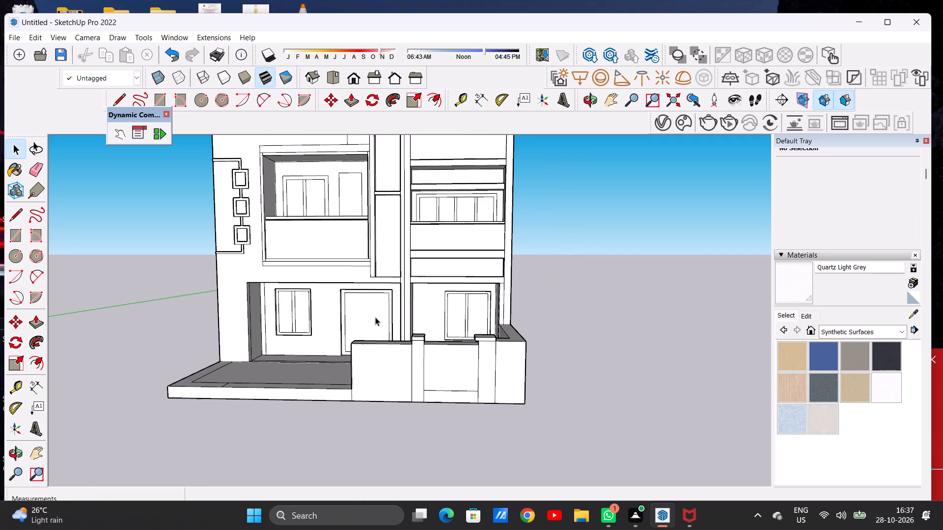
scroll(375, 317, "up", 1)
scroll(351, 327, "down", 3)
scroll(367, 290, "up", 5)
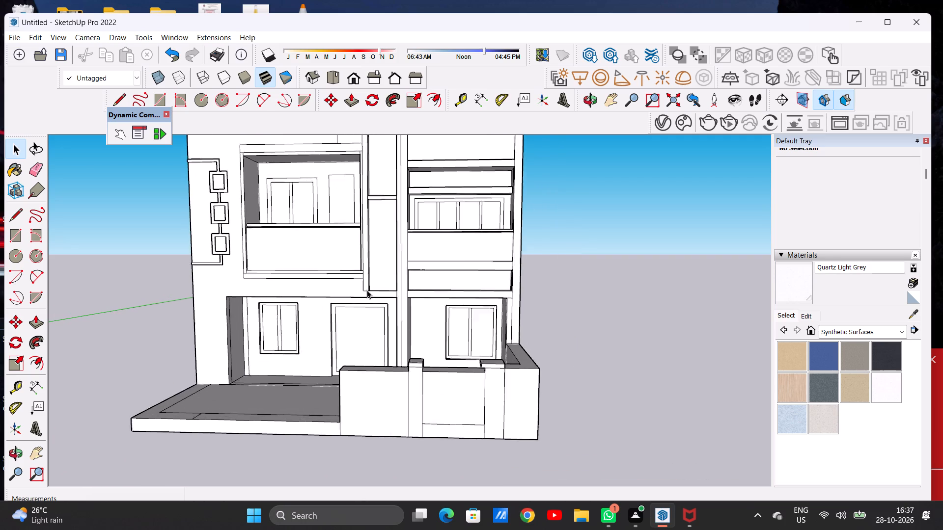
scroll(367, 290, "up", 1)
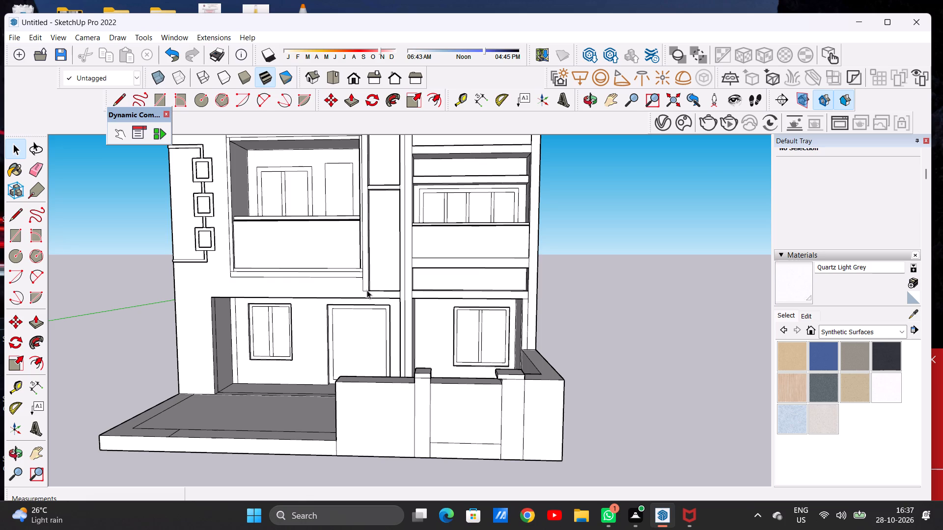
scroll(238, 303, "down", 6)
scroll(328, 407, "down", 4)
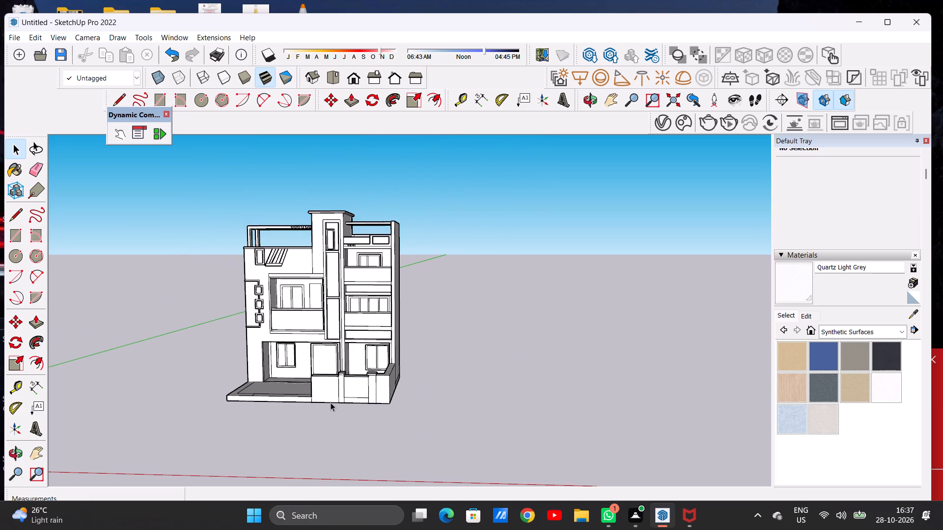
scroll(305, 397, "up", 3)
scroll(305, 397, "down", 1)
scroll(305, 397, "up", 2)
middle_click_drag(311, 377, 333, 401)
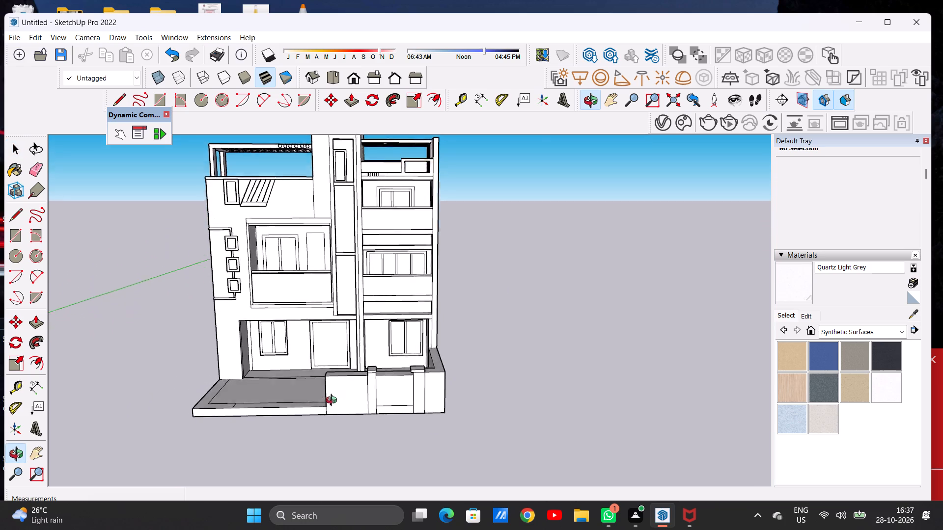
middle_click_drag(333, 401, 319, 417)
scroll(415, 404, "down", 7)
scroll(364, 412, "up", 1)
scroll(364, 412, "down", 1)
scroll(364, 412, "up", 5)
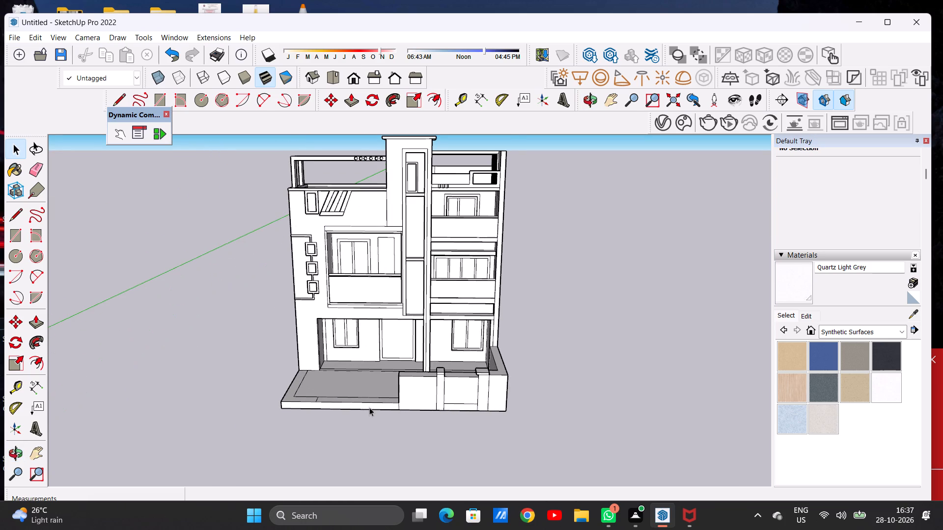
scroll(394, 405, "up", 5)
middle_click_drag(379, 401, 386, 455)
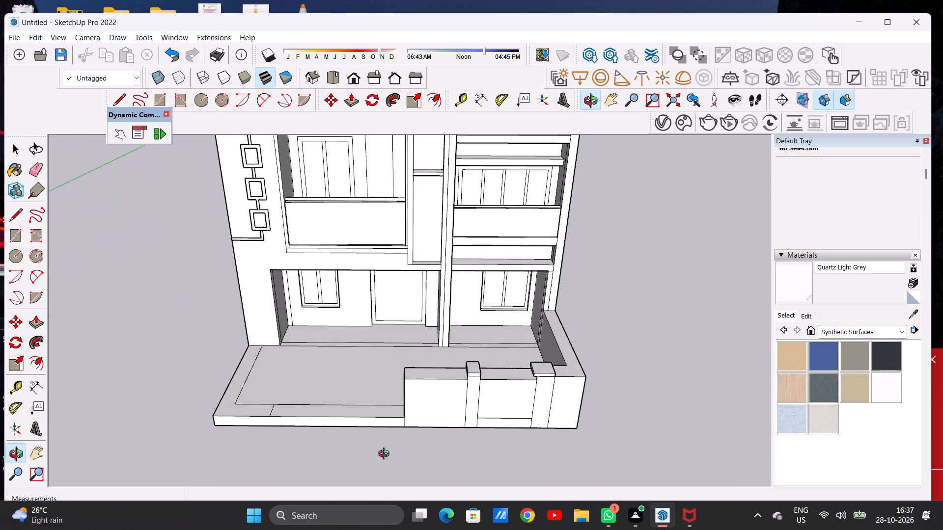
middle_click_drag(386, 455, 392, 471)
scroll(399, 425, "up", 7)
middle_click_drag(406, 408, 399, 438)
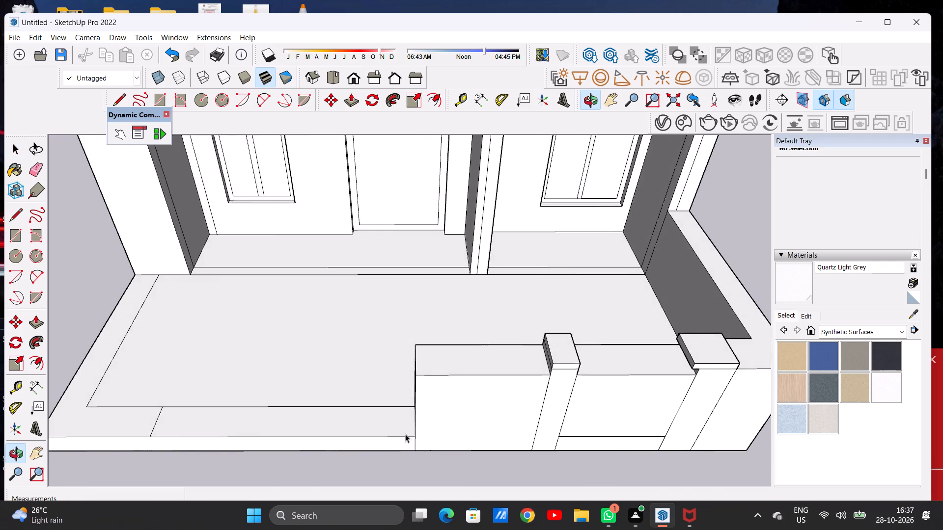
scroll(518, 393, "down", 6)
scroll(464, 404, "up", 5)
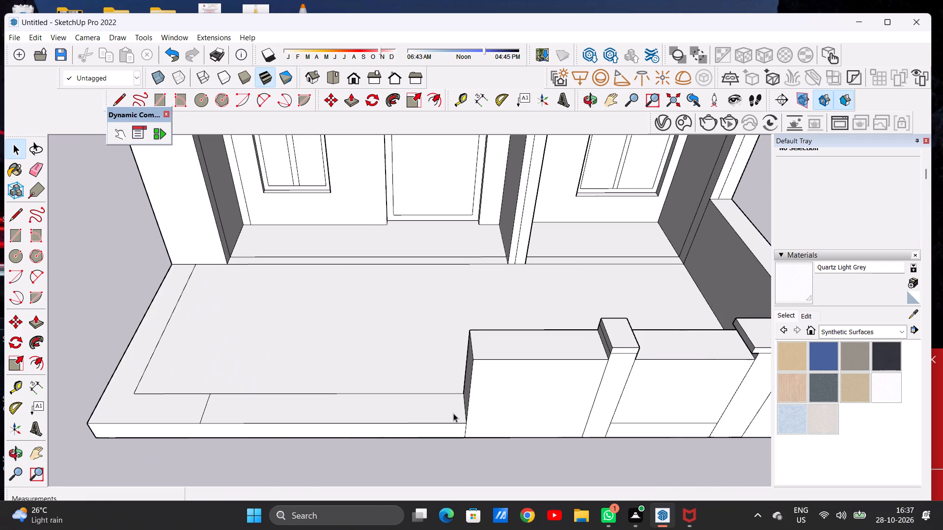
scroll(404, 385, "down", 8)
middle_click_drag(430, 406, 433, 329)
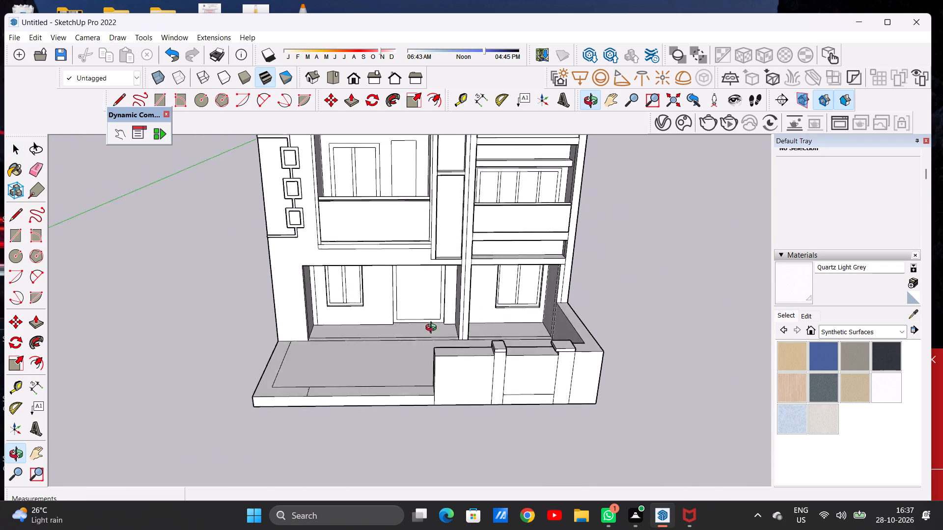
middle_click_drag(433, 329, 451, 286)
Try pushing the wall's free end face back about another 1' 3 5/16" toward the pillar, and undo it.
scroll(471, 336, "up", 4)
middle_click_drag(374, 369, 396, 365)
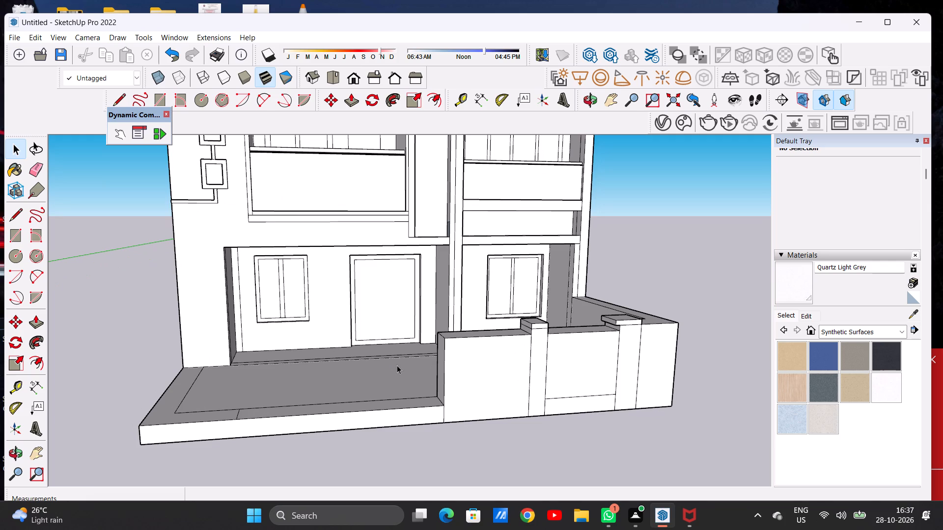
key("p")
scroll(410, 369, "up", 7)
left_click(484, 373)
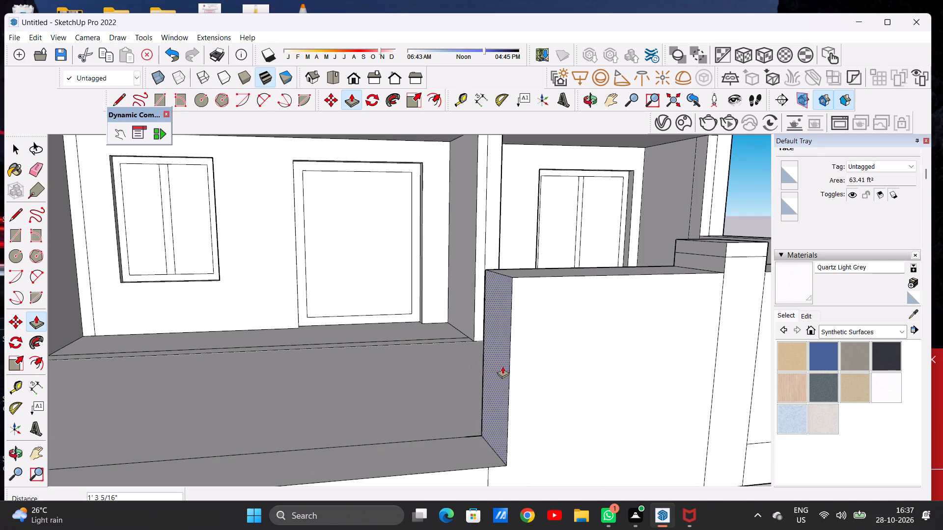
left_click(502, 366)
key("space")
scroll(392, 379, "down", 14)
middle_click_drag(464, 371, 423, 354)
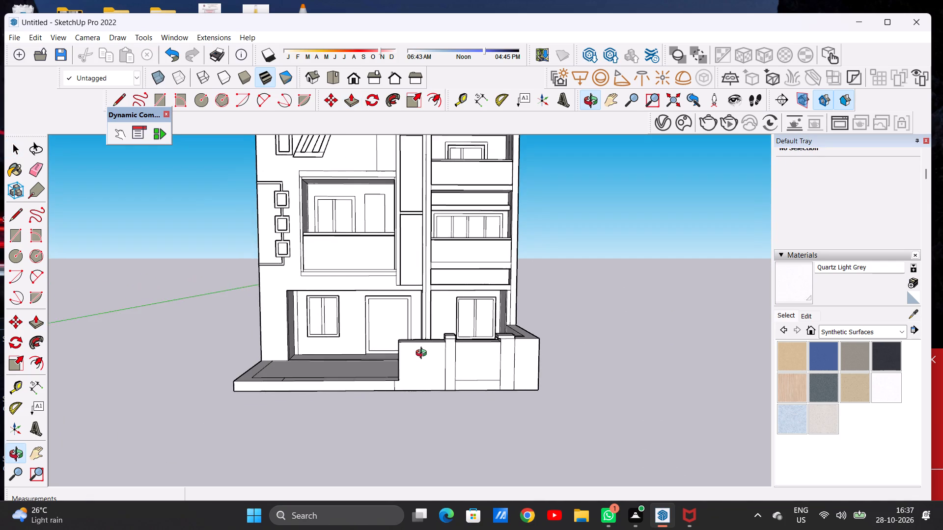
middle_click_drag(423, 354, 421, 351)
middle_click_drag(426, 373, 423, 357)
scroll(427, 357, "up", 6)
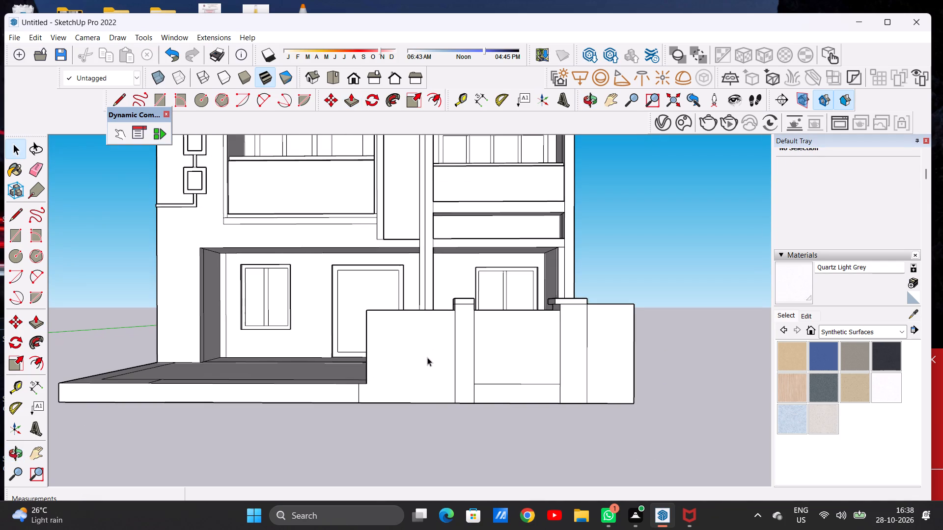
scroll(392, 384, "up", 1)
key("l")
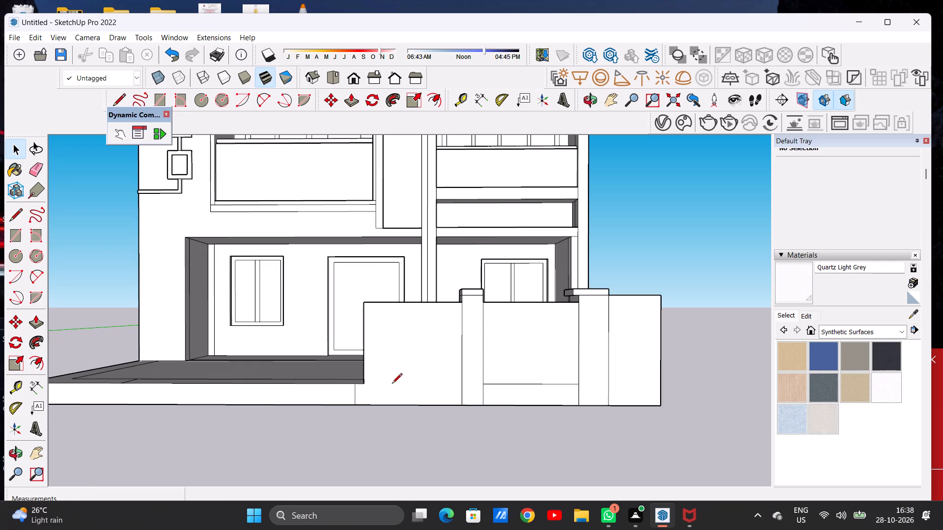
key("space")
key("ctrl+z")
Draw a line about 5' 1 5/8" long across the platform's front edge strip, a short distance beyond the wall's free end.
scroll(400, 382, "down", 6)
middle_click_drag(365, 381, 367, 451)
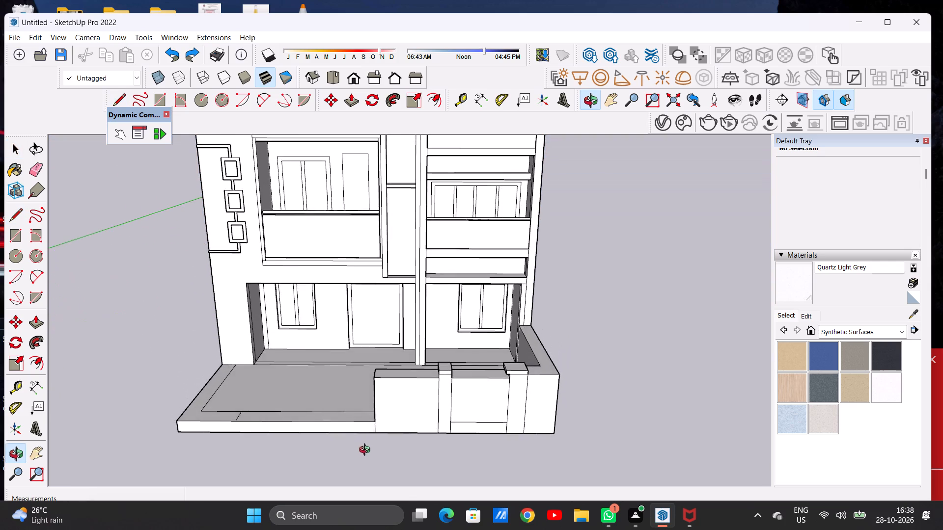
middle_click_drag(367, 451, 365, 450)
scroll(354, 410, "up", 4)
key("l")
middle_click_drag(355, 411, 396, 429)
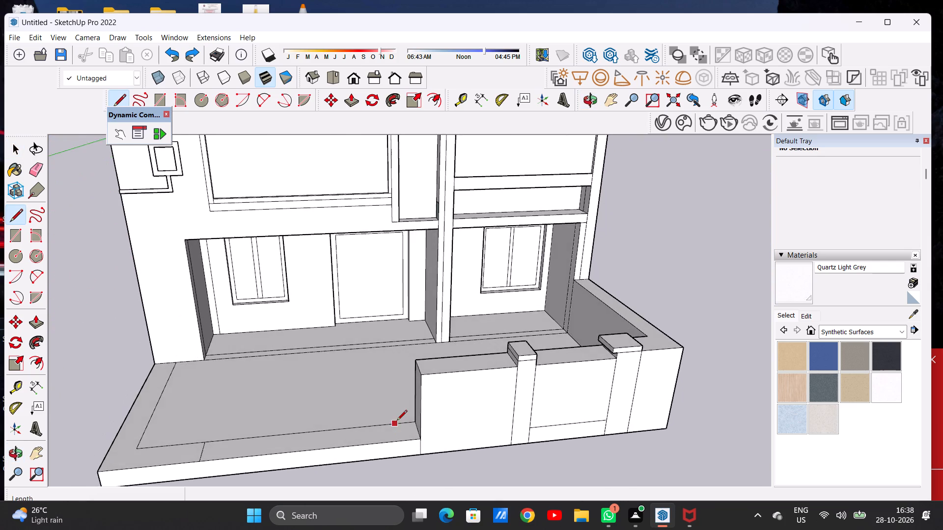
scroll(398, 420, "up", 2)
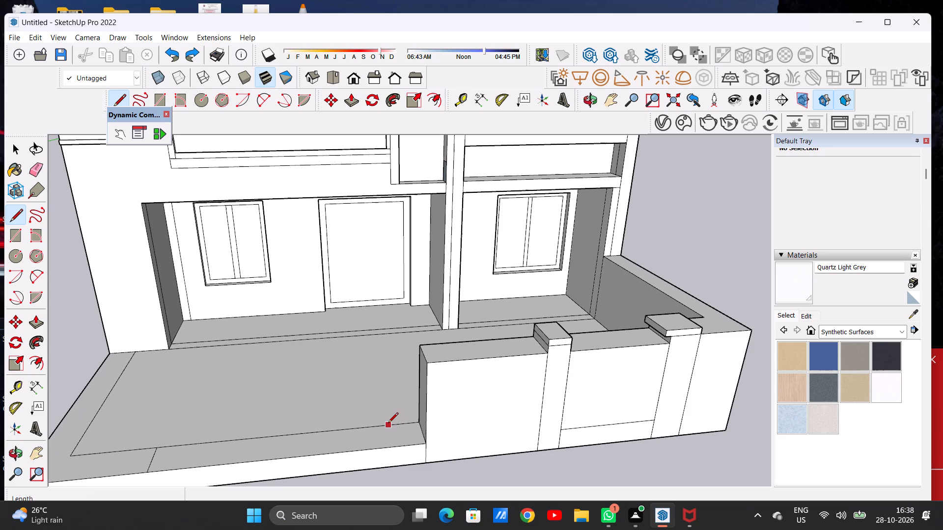
left_click(389, 424)
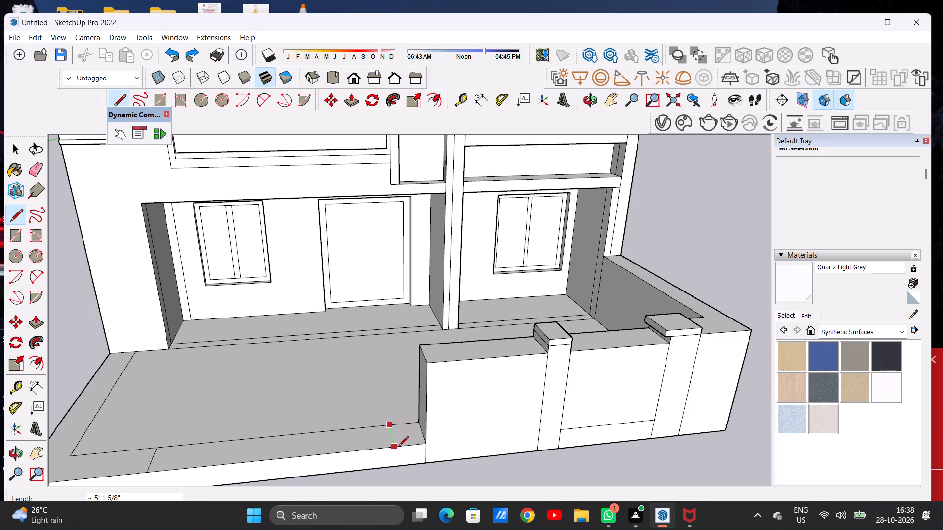
left_click(398, 447)
key("space")
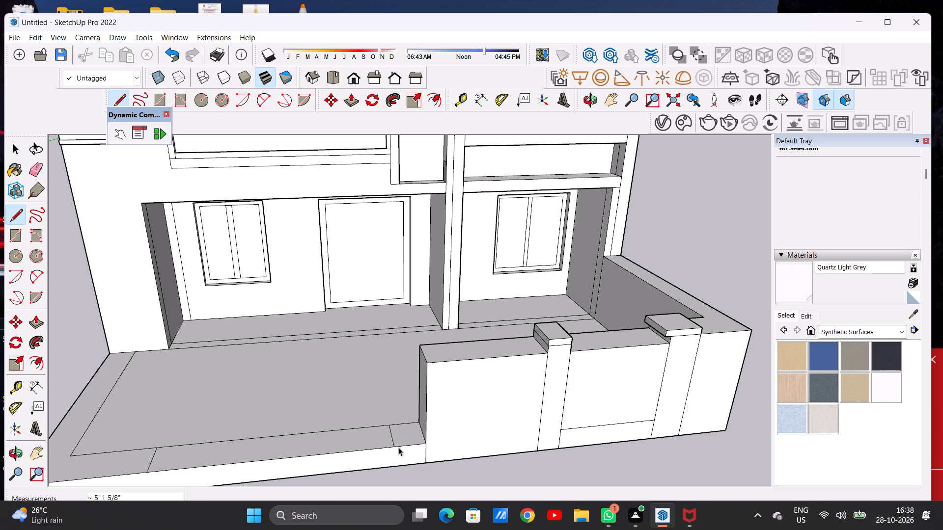
Move the new line across the edge strip about 1' 1 1/8" farther from the wall's free end.
scroll(390, 440, "up", 6)
left_click(396, 451)
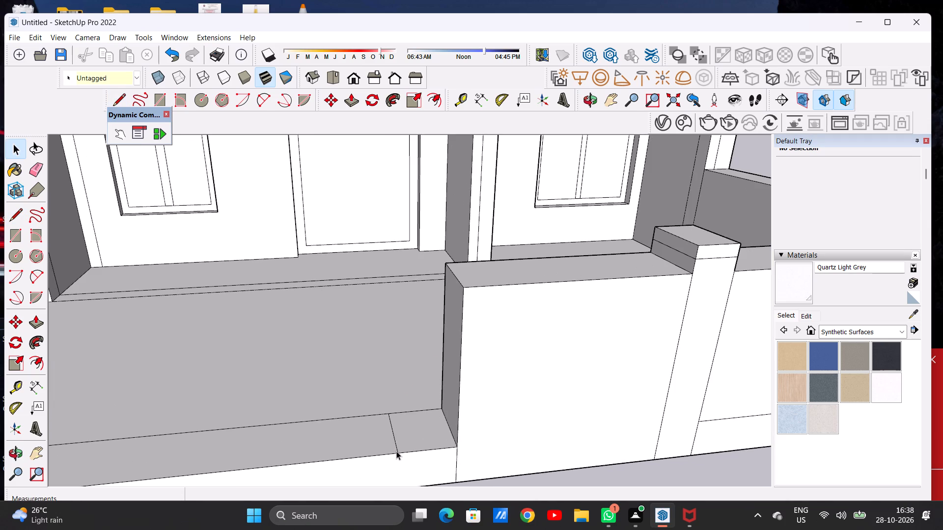
key("m")
left_click(397, 453)
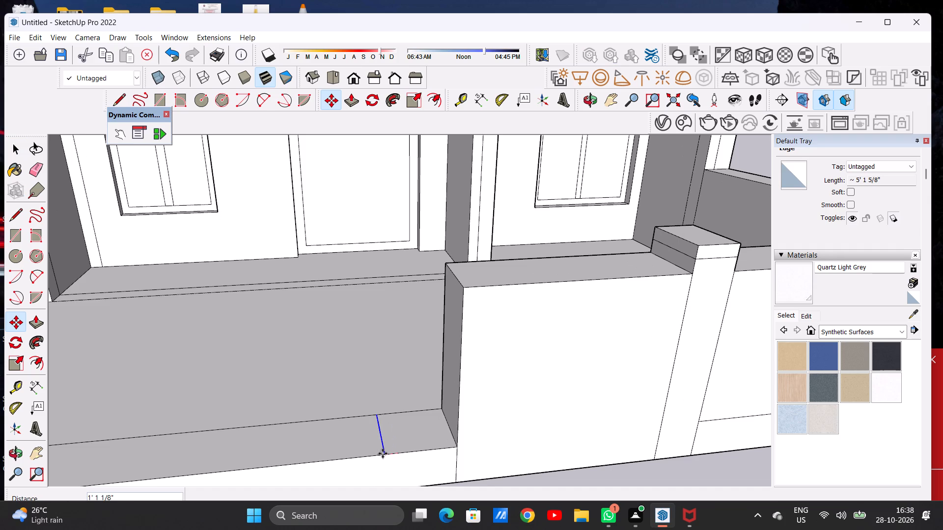
left_click(383, 455)
key("space")
scroll(399, 424, "down", 7)
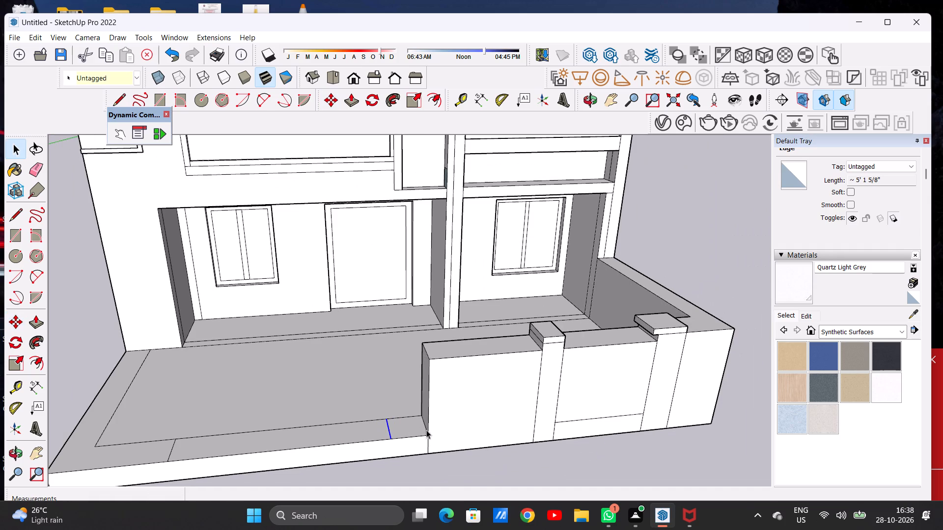
left_click(448, 460)
Pull the marked patch at the wall's free end up about 13' 4 11/16", to the neighbouring pillar's cap line.
scroll(411, 428, "up", 2)
key("p")
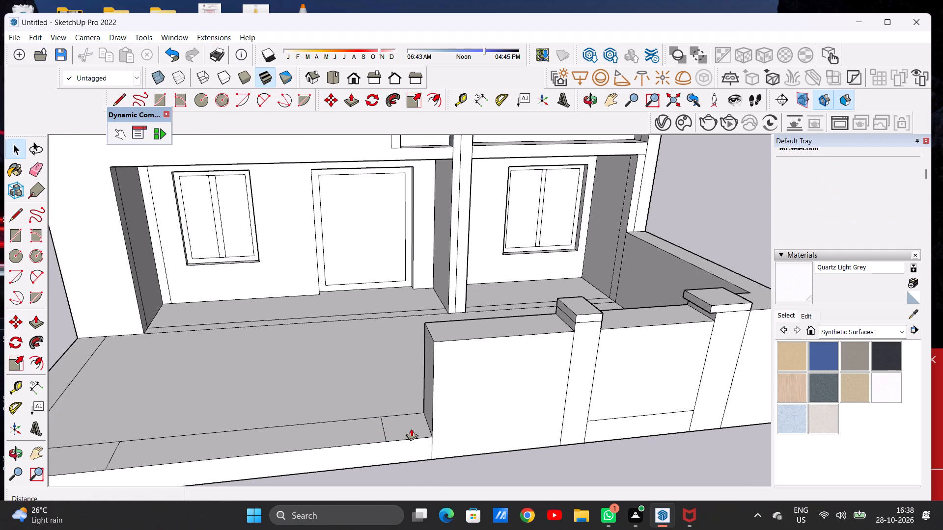
left_click(409, 424)
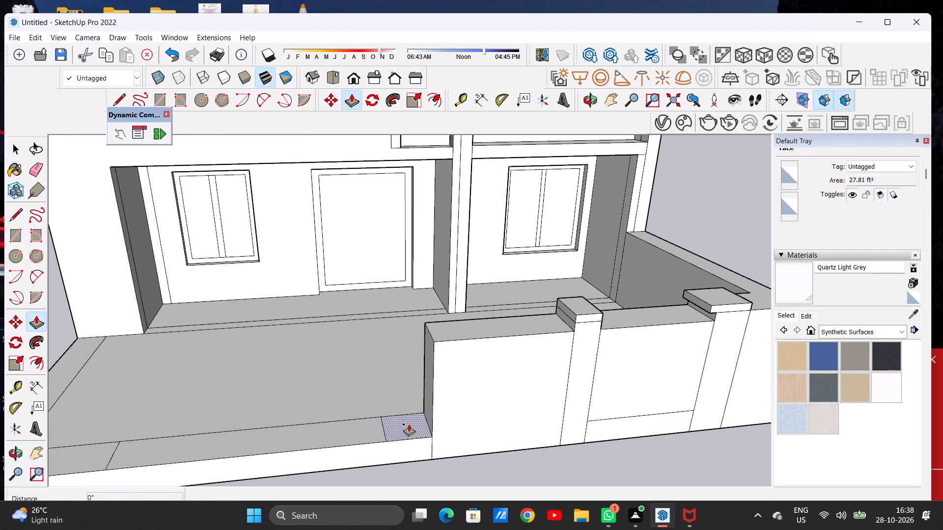
scroll(416, 372, "down", 7)
scroll(426, 348, "up", 14)
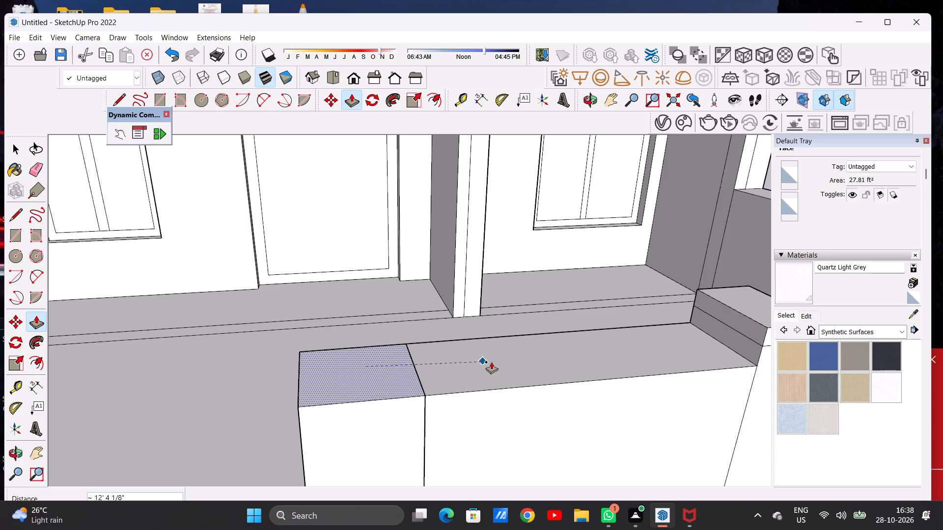
scroll(458, 362, "down", 6)
scroll(637, 358, "up", 9)
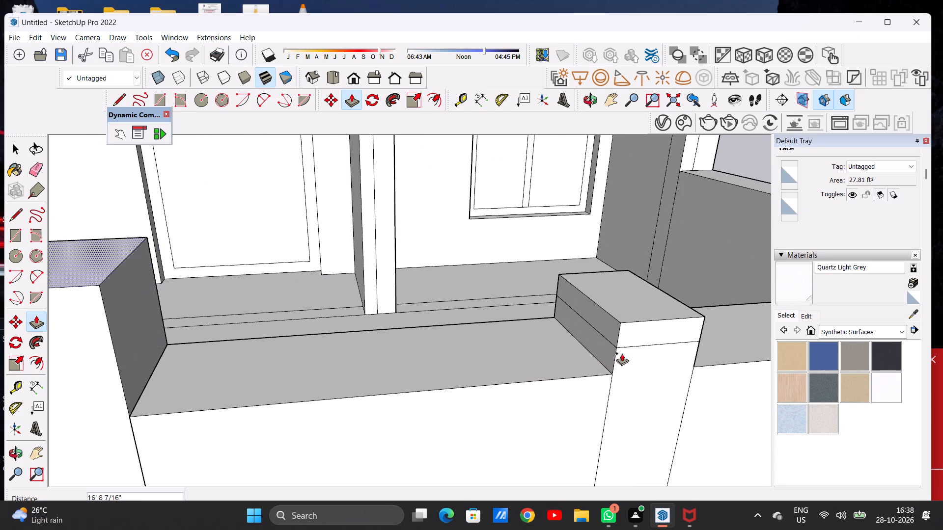
left_click(620, 347)
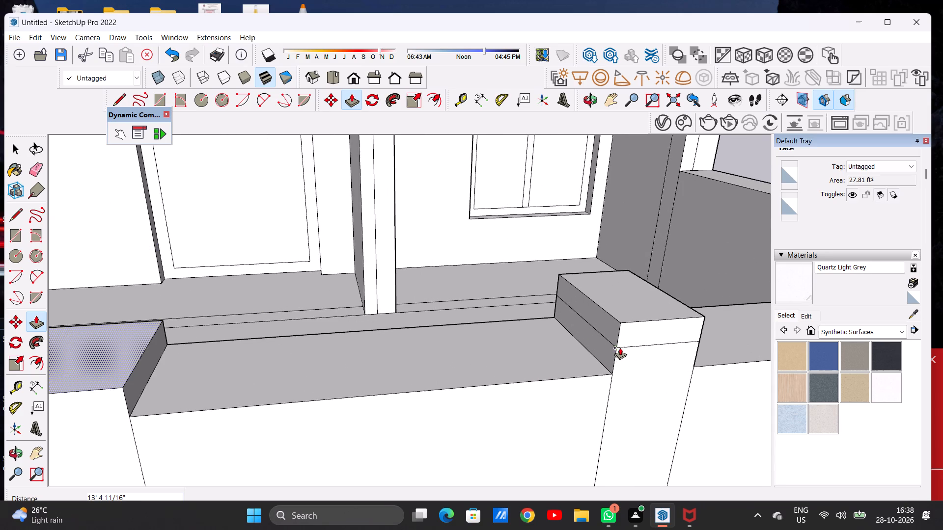
Extrude the new end pillar's top face up about 11 7/16" as a cap, matching the neighbouring pillar.
scroll(602, 335, "down", 4)
scroll(261, 361, "up", 2)
left_click(263, 361)
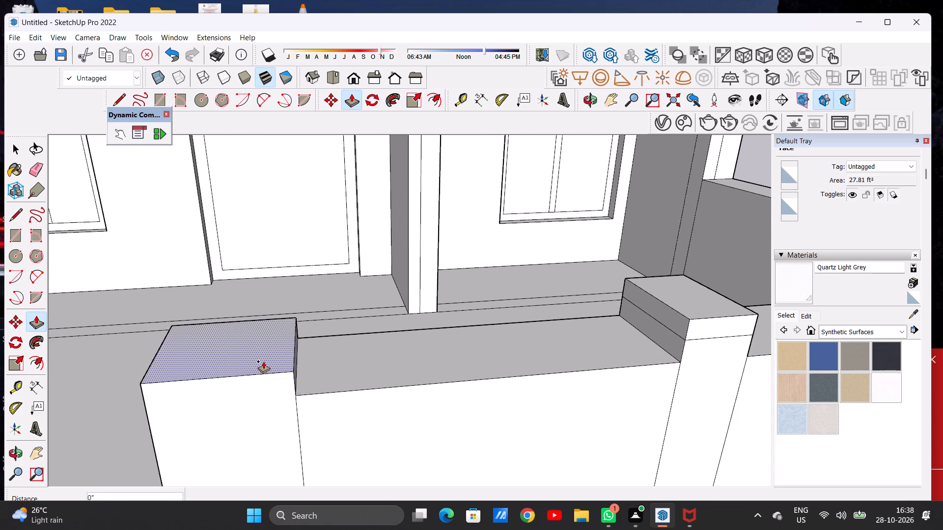
scroll(259, 352, "down", 7)
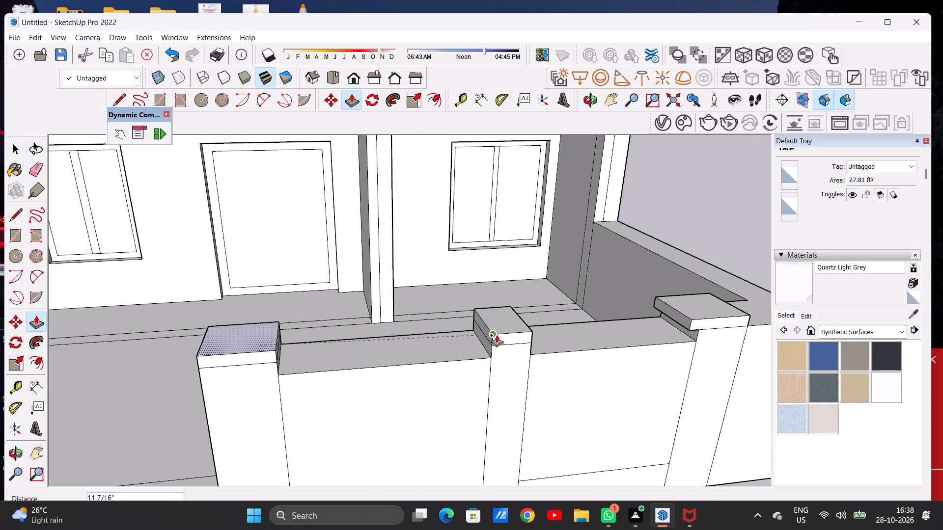
left_click(497, 335)
key("space")
Push the new end pillar's free side face below the cap inward about 1' 4 11/16".
scroll(486, 410, "down", 14)
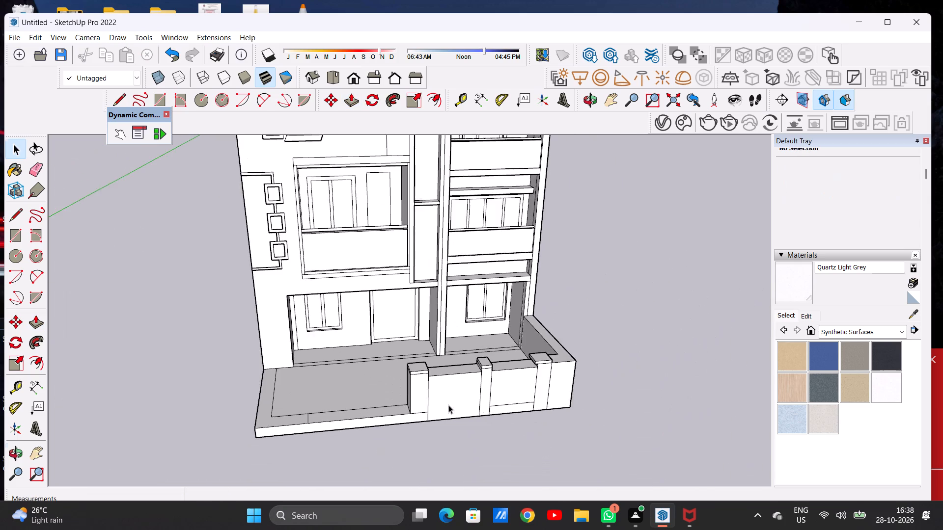
middle_click_drag(447, 405, 390, 323)
scroll(394, 366, "up", 6)
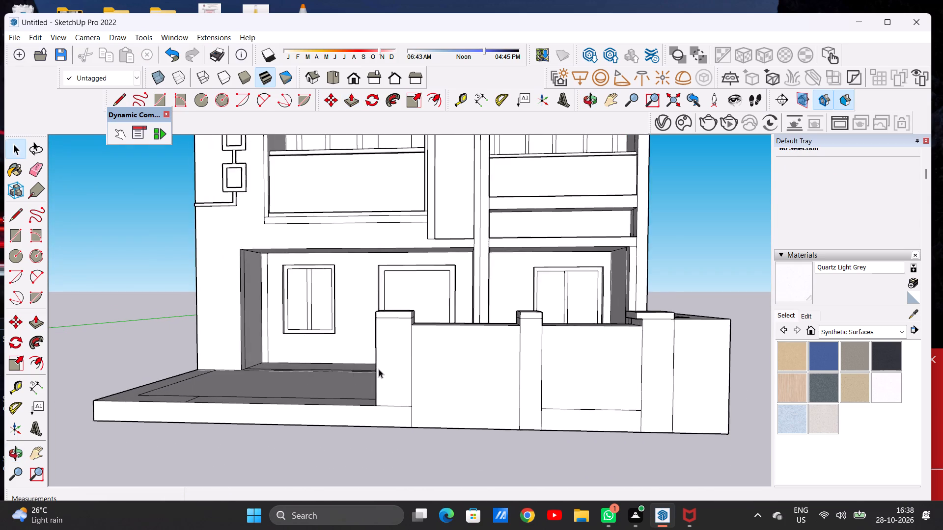
middle_click_drag(379, 369, 460, 405)
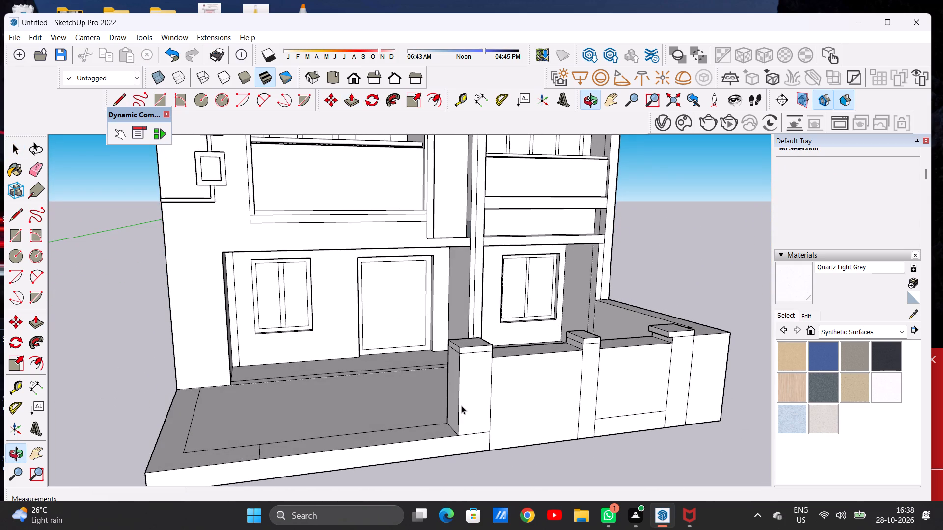
scroll(389, 402, "down", 5)
middle_click_drag(416, 408, 429, 410)
scroll(448, 405, "up", 6)
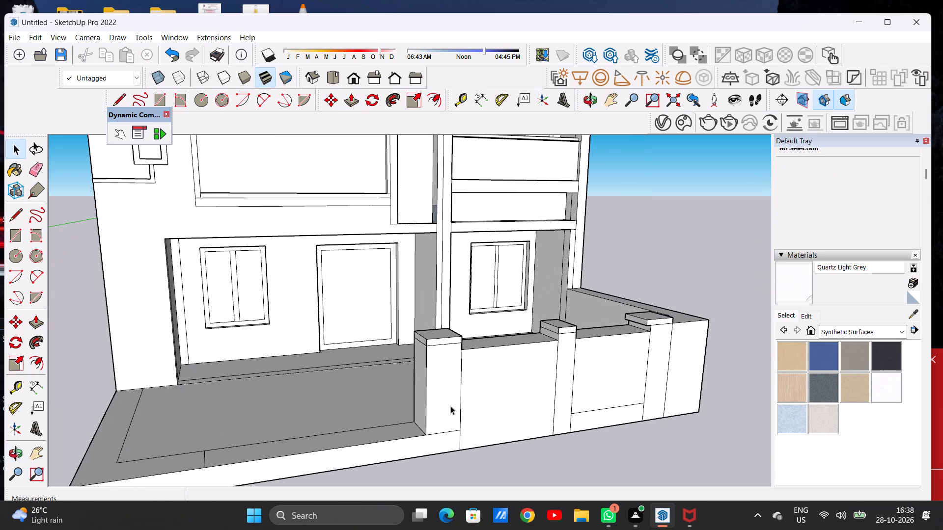
key("p")
scroll(430, 406, "up", 4)
left_click(417, 407)
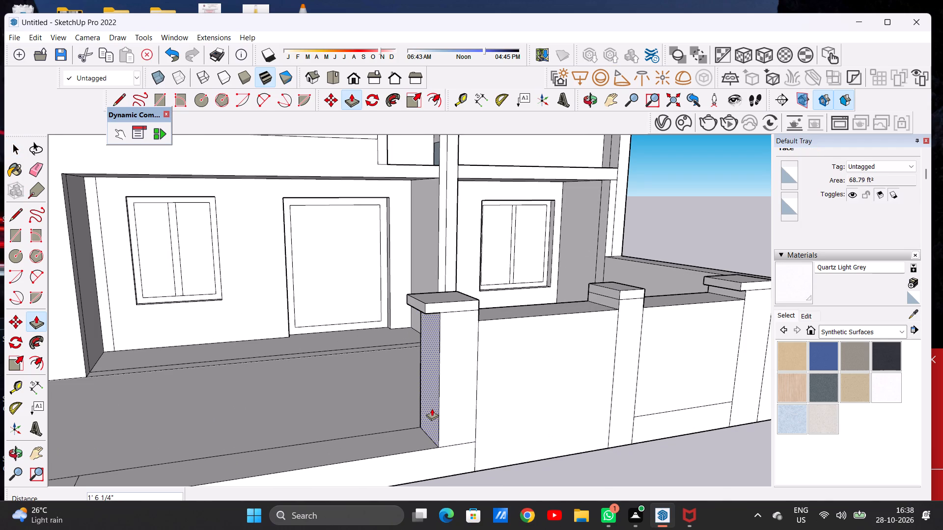
left_click(430, 406)
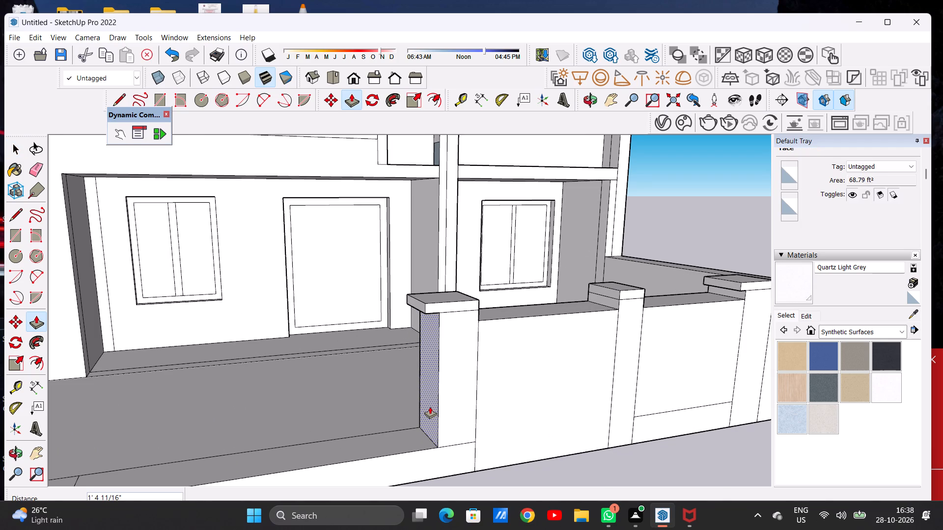
key("space")
Push the end pillar cap's overhanging end face back flush with the pillar shaft.
scroll(435, 403, "down", 9)
middle_click_drag(459, 409, 398, 375)
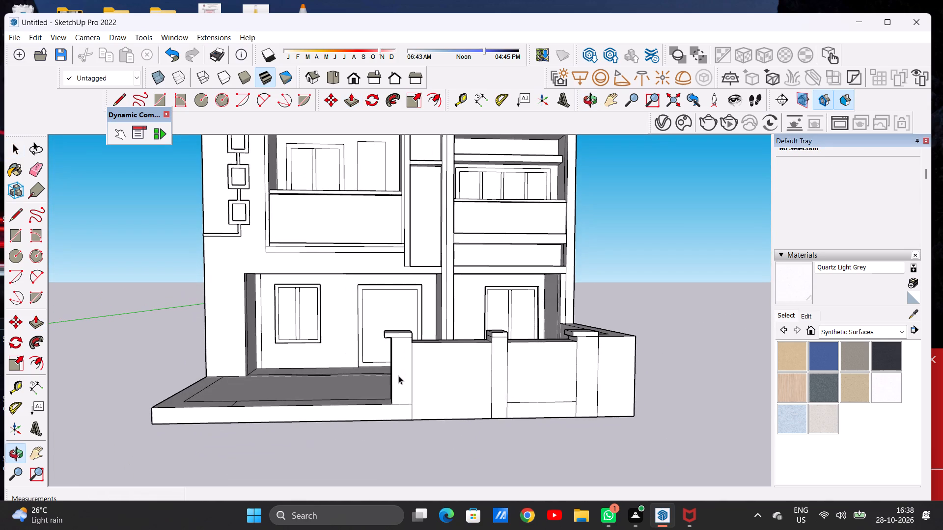
scroll(404, 382, "down", 4)
scroll(375, 359, "up", 6)
middle_click_drag(400, 353, 459, 355)
scroll(527, 332, "up", 6)
key("p")
scroll(505, 344, "up", 3)
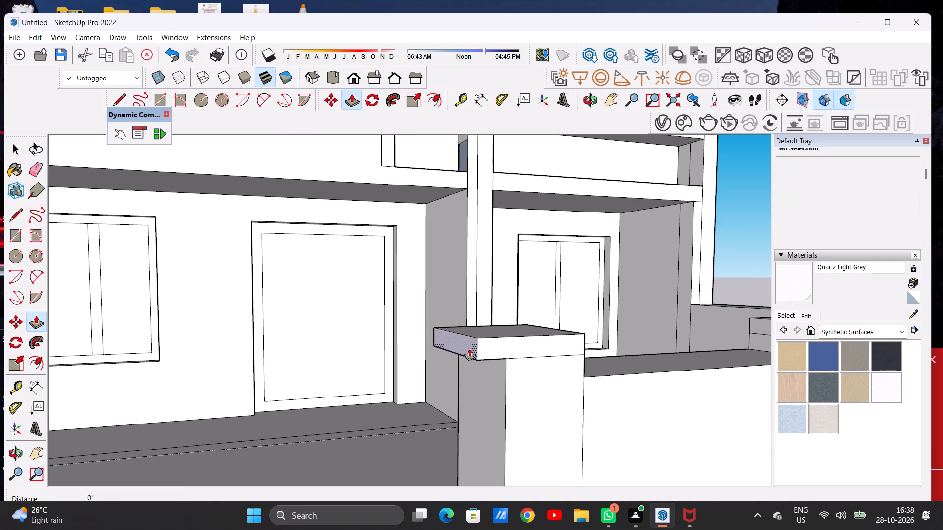
left_click(469, 348)
left_click(508, 360)
key("space")
Examine the new end pillar, the other pillars and the boundary wall's corner from several distances and angles.
scroll(436, 355, "down", 9)
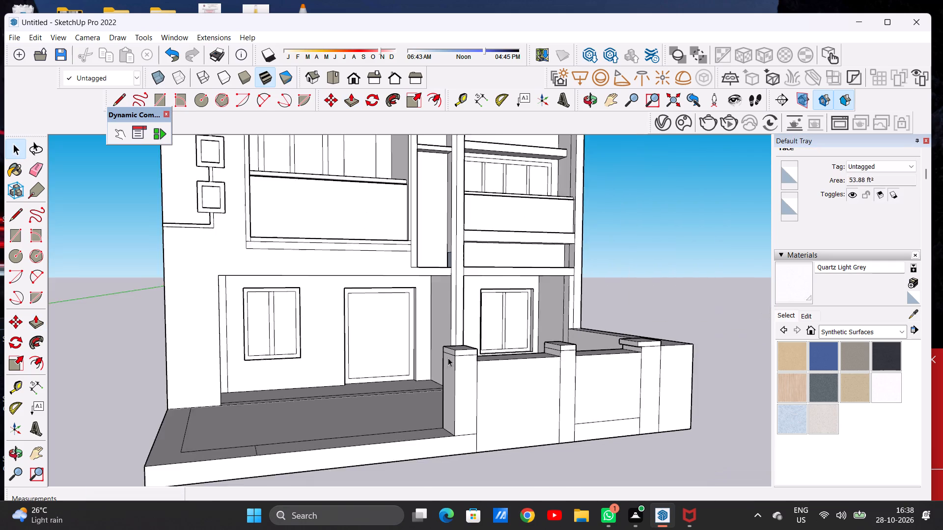
middle_click_drag(499, 363, 405, 359)
scroll(562, 373, "down", 6)
middle_click_drag(581, 364, 571, 351)
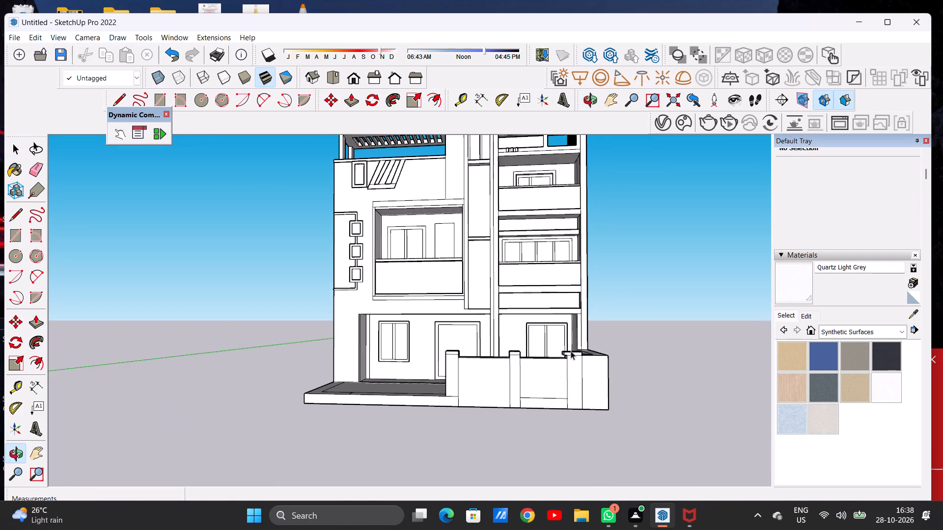
scroll(571, 351, "up", 6)
scroll(571, 351, "down", 1)
scroll(571, 351, "up", 2)
middle_click_drag(598, 356, 498, 374)
scroll(462, 390, "up", 2)
scroll(462, 390, "down", 1)
scroll(462, 390, "up", 4)
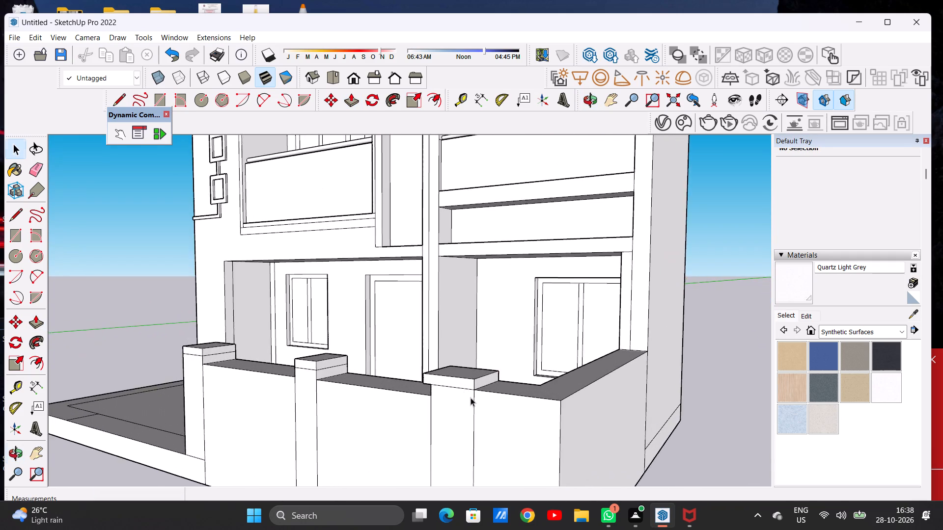
middle_click_drag(471, 397, 553, 358)
scroll(486, 368, "down", 5)
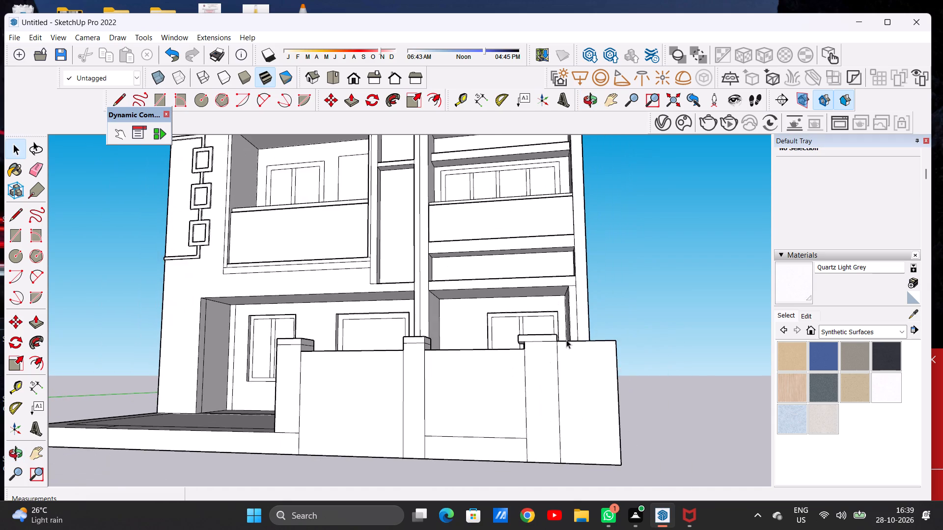
middle_click_drag(566, 340, 511, 373)
scroll(486, 380, "up", 1)
scroll(486, 381, "down", 1)
scroll(486, 381, "up", 9)
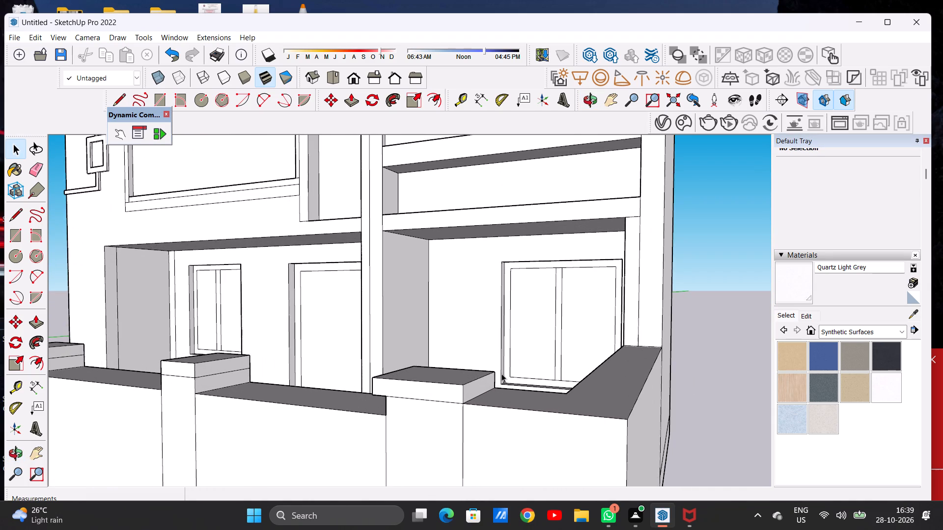
scroll(501, 373, "down", 8)
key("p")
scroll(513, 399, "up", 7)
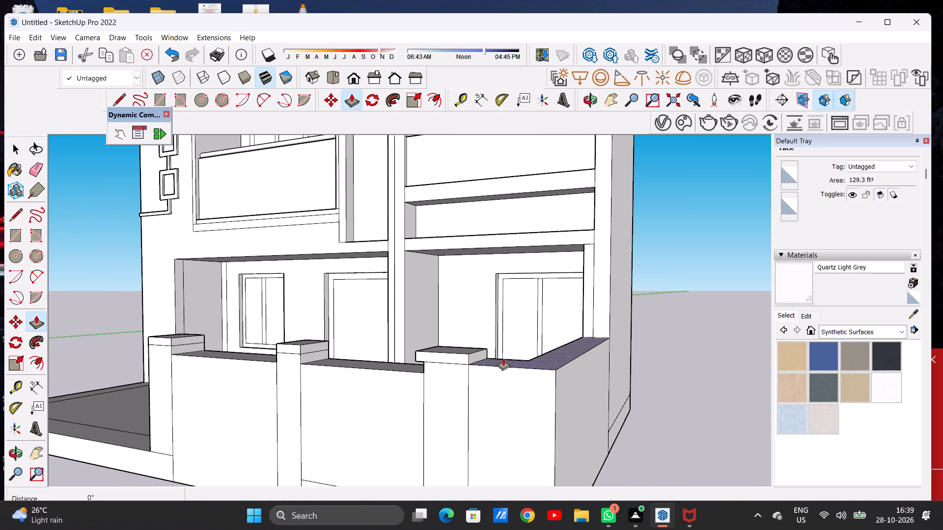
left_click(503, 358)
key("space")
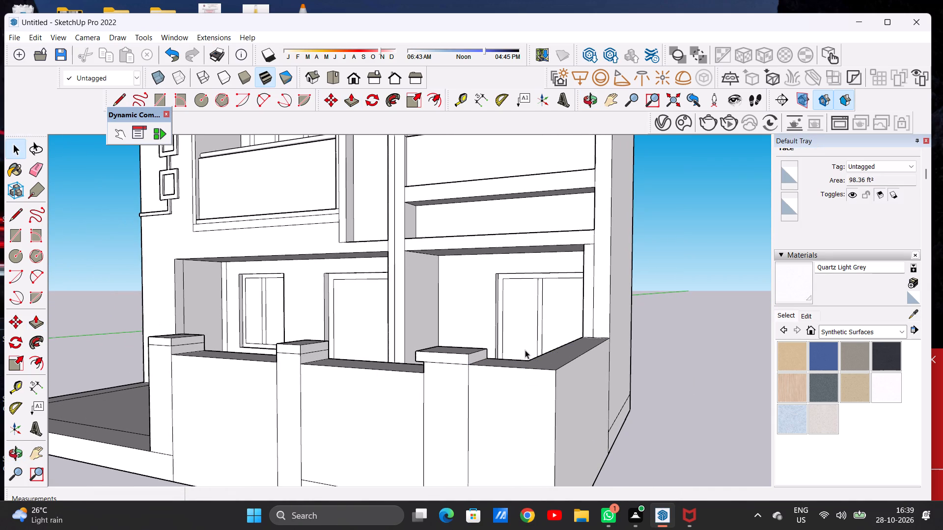
Lower the top of the boundary wall's corner section about 1' 9/16" to the height of the adjoining wall section.
middle_click_drag(526, 350, 528, 378)
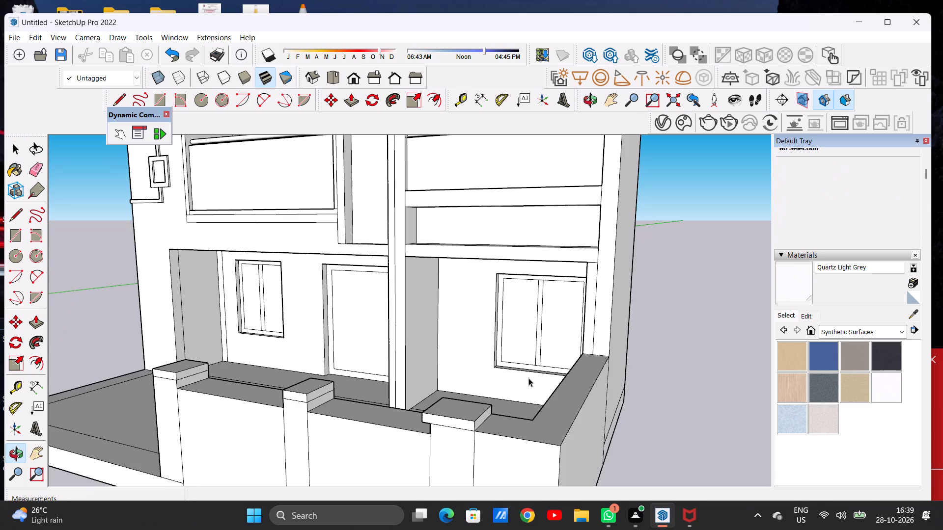
key("p")
scroll(530, 348, "down", 6)
middle_click_drag(513, 403, 511, 374)
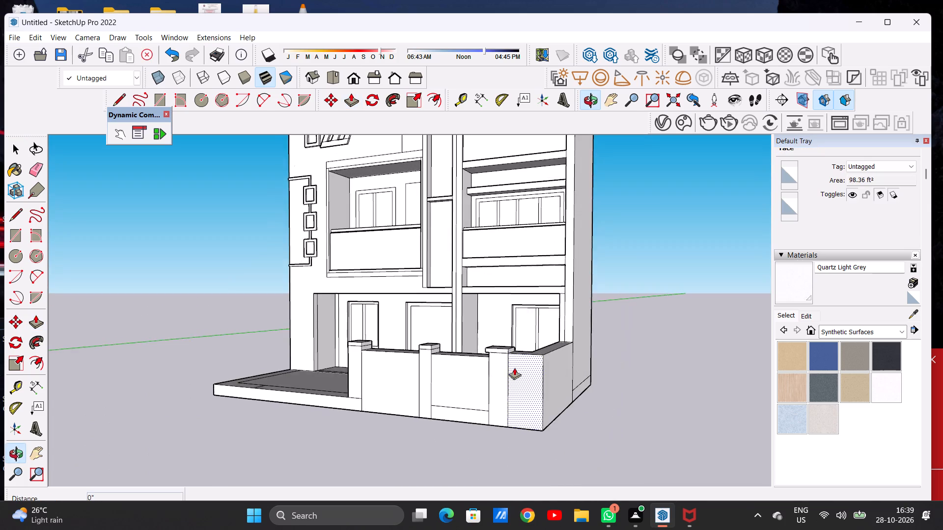
scroll(522, 361, "up", 7)
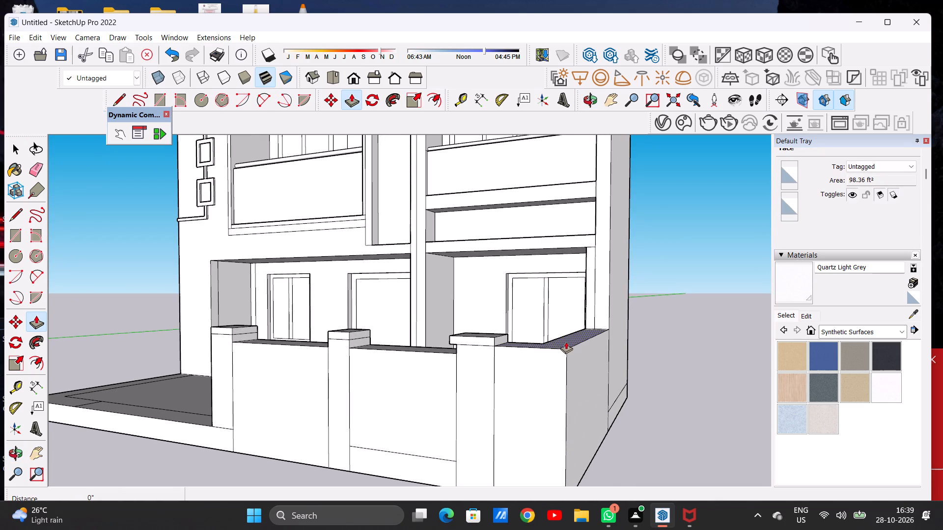
left_click(566, 342)
left_click(453, 355)
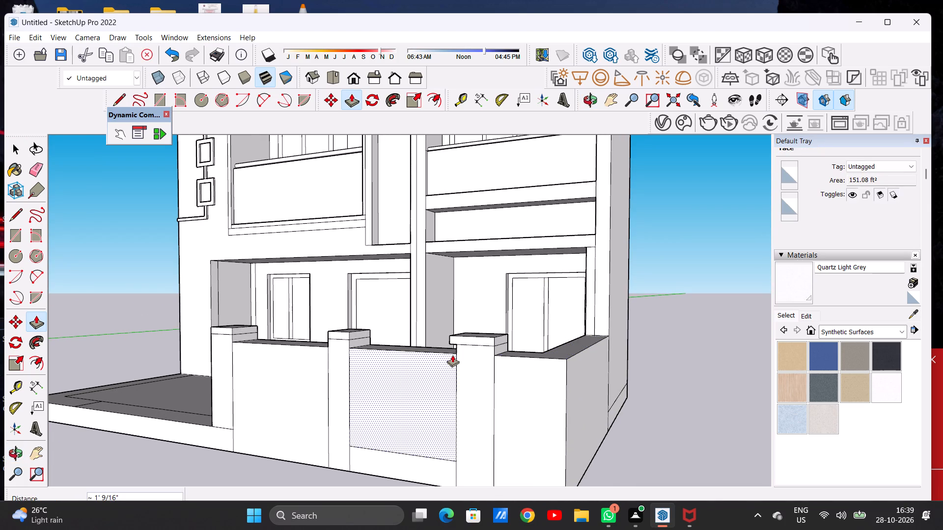
key("space")
Pull the side face of the cap on the pillar nearest the wall corner outward about 7 1/4", toward the corner.
scroll(535, 354, "down", 5)
scroll(516, 350, "up", 7)
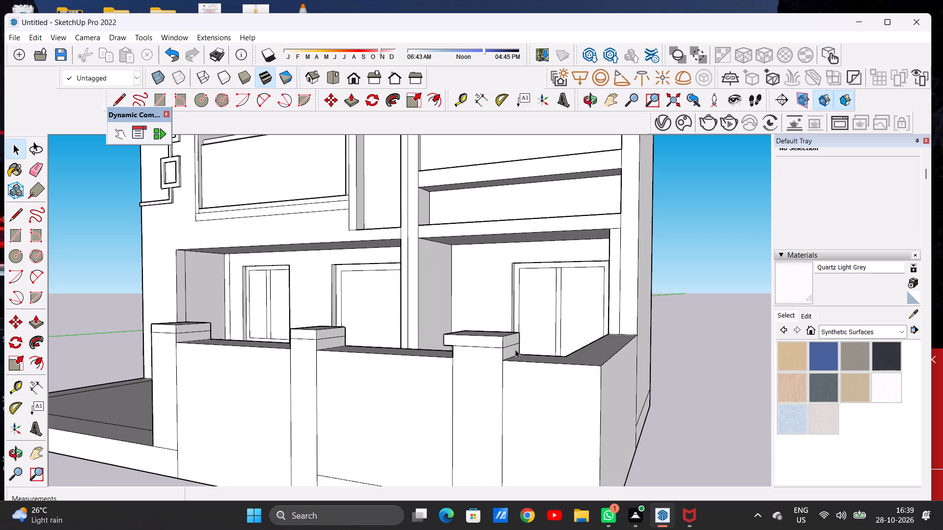
key("p")
scroll(501, 342, "up", 5)
left_click(514, 337)
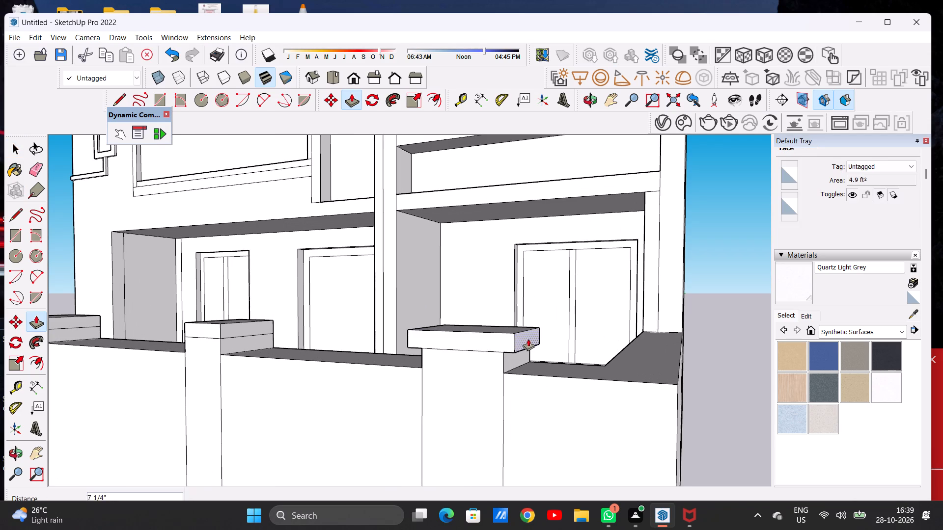
left_click(528, 339)
Extend the middle pillar's cap beyond the shaft on both sides, about 11 13/16" on the side toward the free end.
scroll(522, 340, "down", 8)
middle_click_drag(474, 349, 535, 344)
scroll(418, 334, "up", 10)
left_click(431, 326)
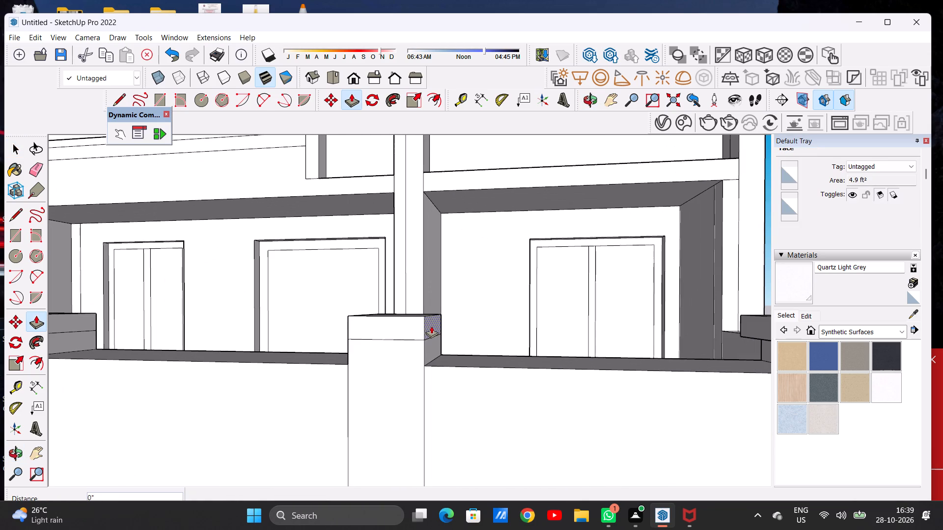
left_click(454, 326)
scroll(390, 338, "down", 8)
middle_click_drag(366, 341, 416, 345)
scroll(451, 338, "up", 5)
left_click(519, 340)
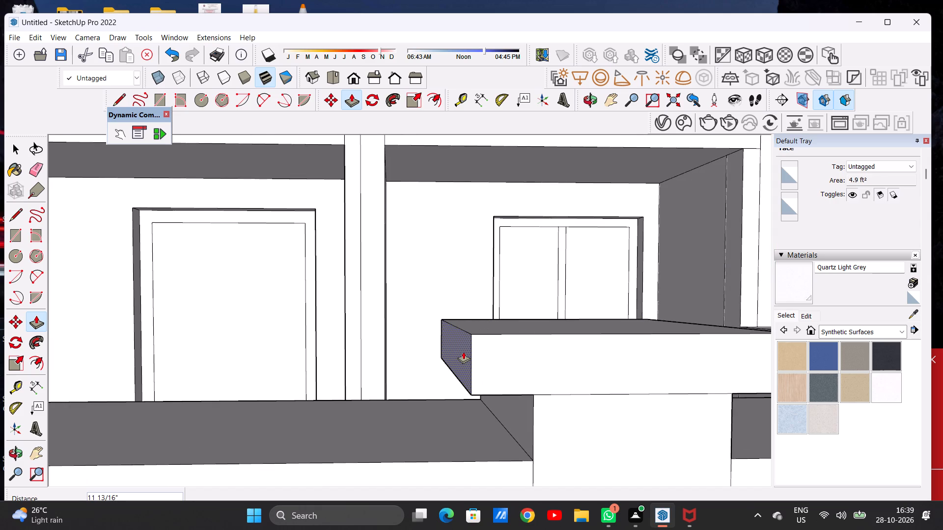
left_click(463, 351)
Extend the free-end pillar's cap beyond the shaft on both sides, about 7 7/16" on the side over the wall.
scroll(396, 353, "down", 16)
scroll(348, 351, "up", 8)
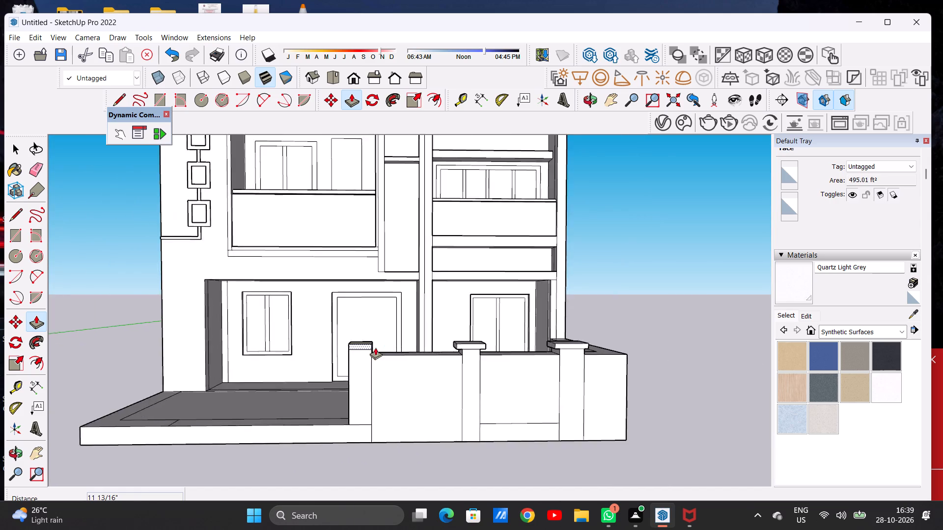
scroll(375, 347, "up", 6)
left_click(323, 350)
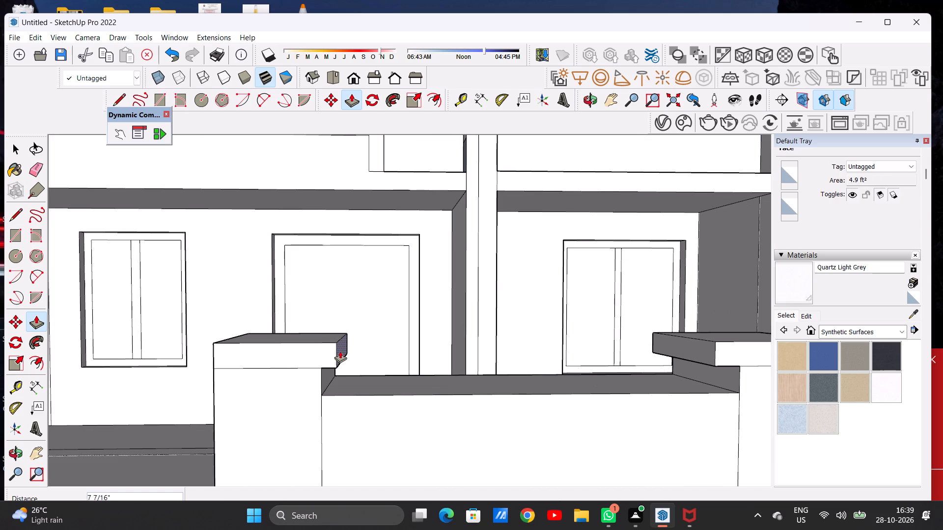
left_click(339, 351)
scroll(402, 347, "down", 7)
middle_click_drag(343, 353, 367, 357)
scroll(392, 355, "up", 16)
left_click(396, 350)
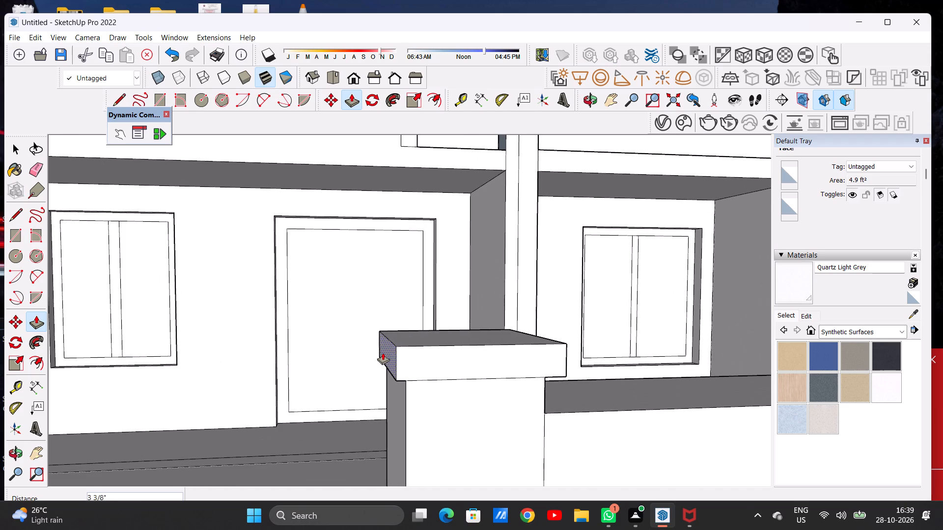
left_click(368, 354)
key("space")
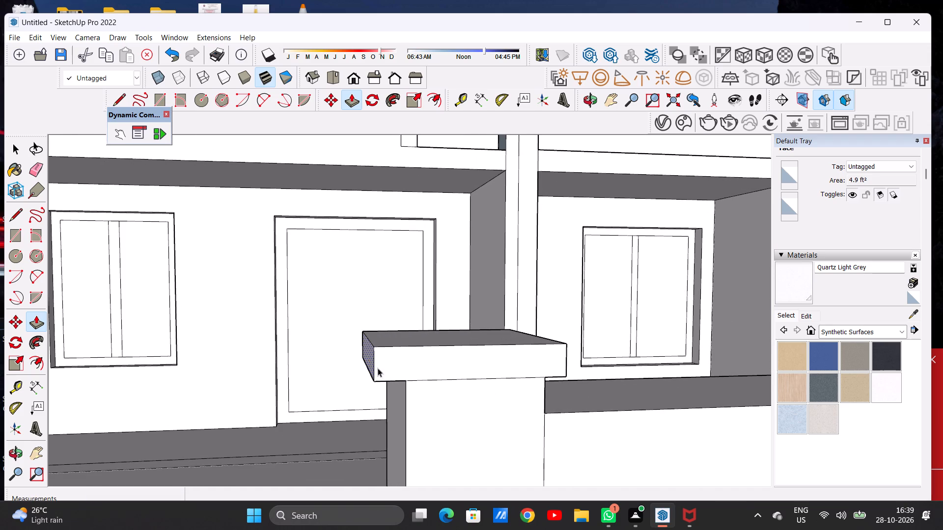
Draw a vertical line about 3' 2 5/8" from the free-end pillar's base corner down to the plinth's bottom edge.
scroll(396, 379, "down", 4)
scroll(402, 384, "up", 1)
scroll(403, 384, "down", 19)
scroll(445, 353, "up", 1)
scroll(446, 352, "down", 3)
middle_click_drag(441, 372, 428, 368)
scroll(417, 397, "up", 2)
scroll(417, 397, "down", 2)
scroll(417, 397, "up", 12)
key("l")
scroll(427, 385, "up", 5)
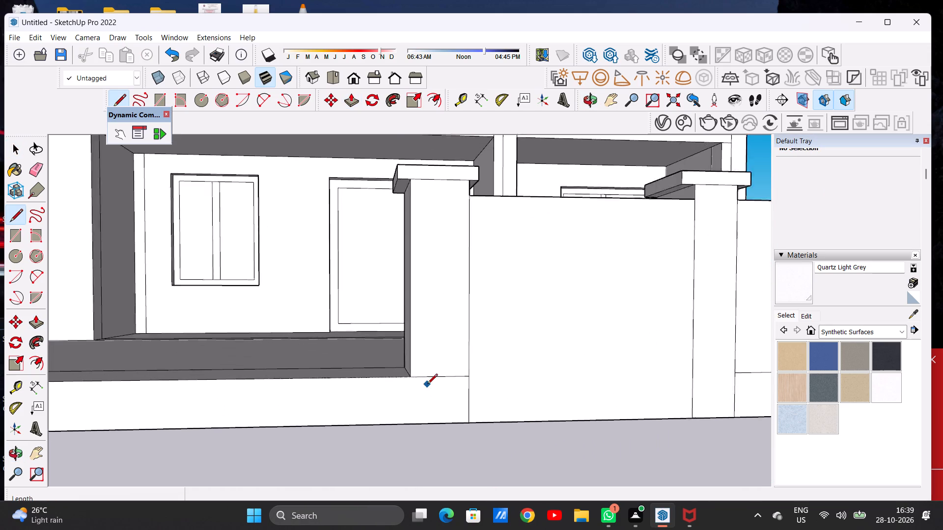
left_click(409, 379)
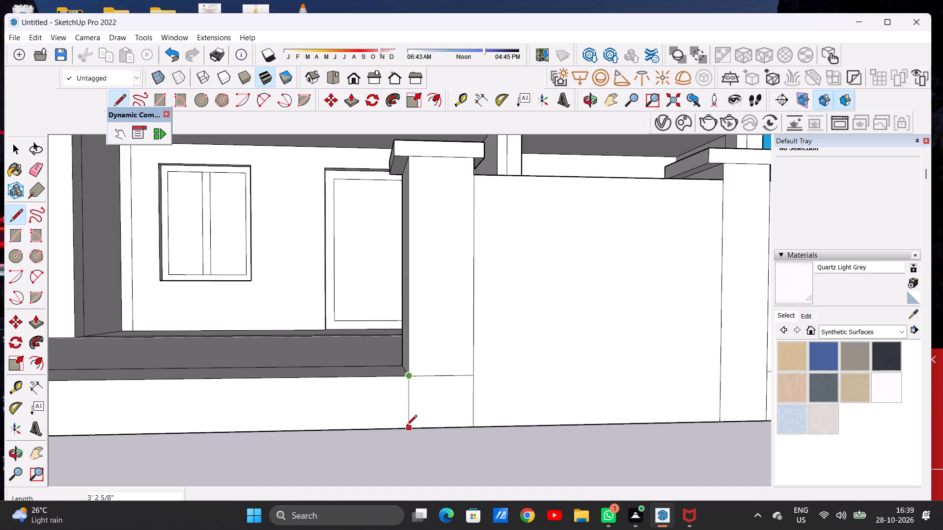
left_click(407, 428)
key("space")
Erase the horizontal seam lines at the base of the free-end pillar and of the wall panel between the other two pillars.
key("e")
left_click_drag(441, 371, 442, 384)
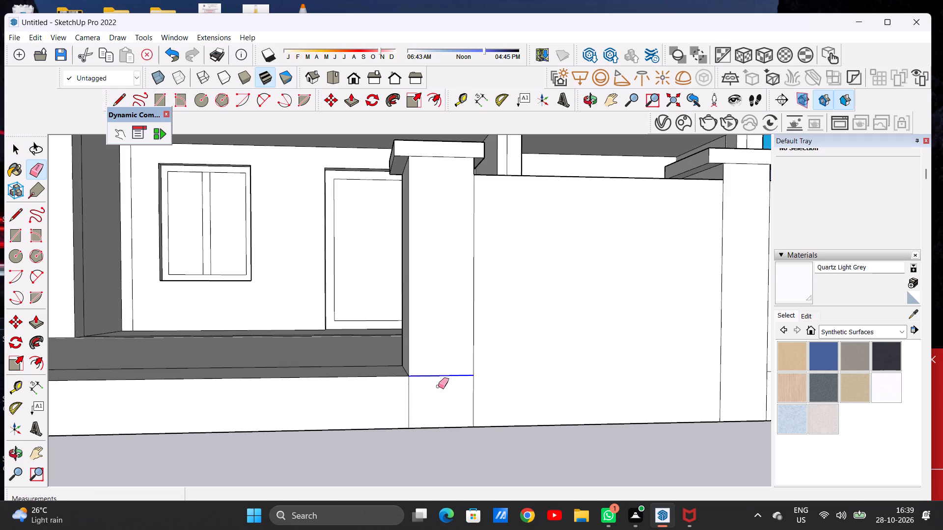
scroll(382, 388, "down", 10)
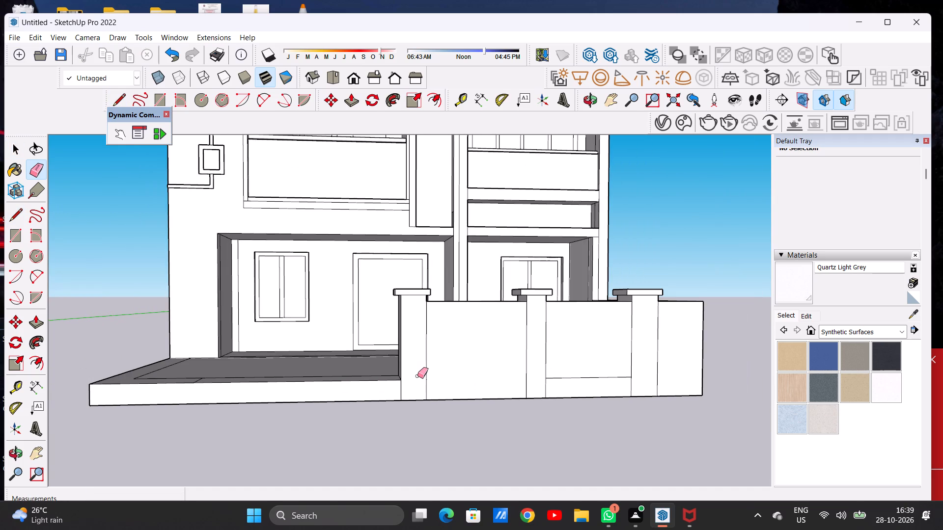
scroll(611, 376, "up", 5)
left_click_drag(587, 377, 587, 383)
key("space")
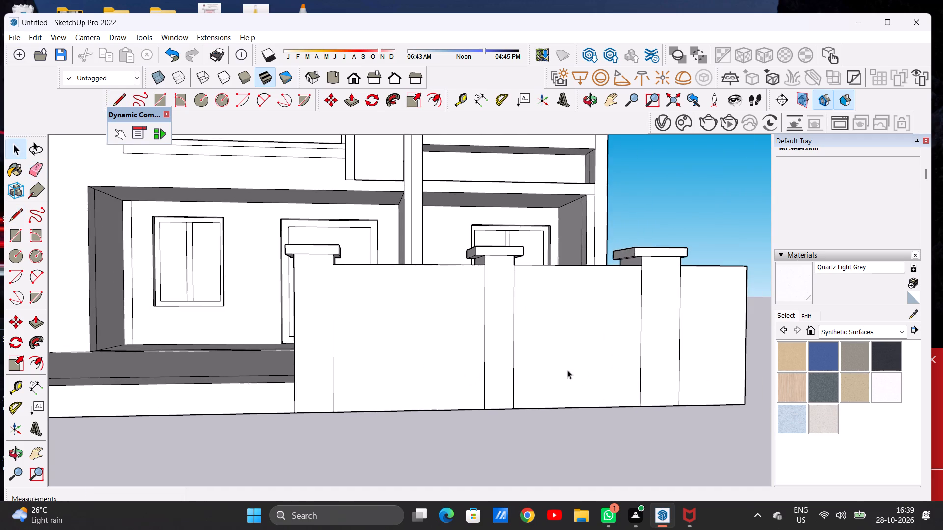
Erase the short dividing line across the plinth's front border strip, near the corner on the side without a boundary wall.
scroll(580, 355, "down", 13)
middle_click_drag(486, 369, 458, 399)
scroll(611, 357, "down", 2)
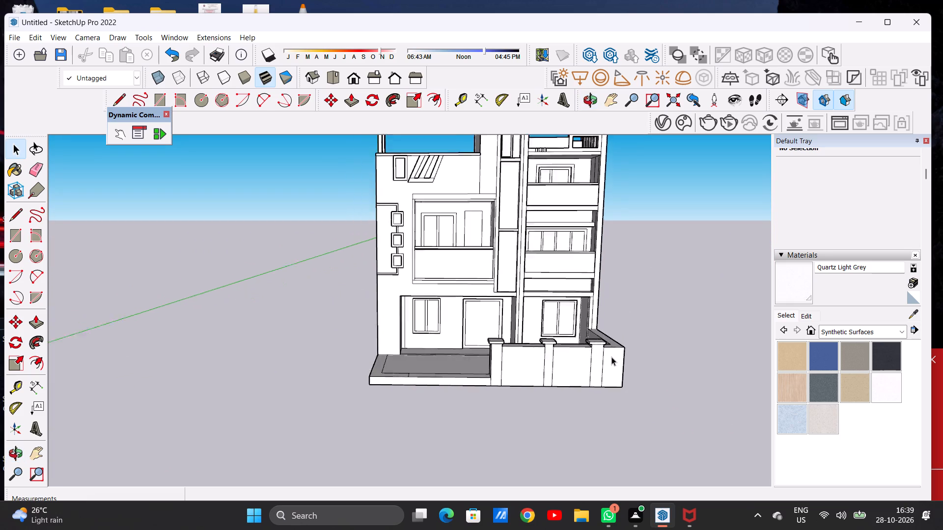
scroll(611, 357, "down", 4)
middle_click(483, 370)
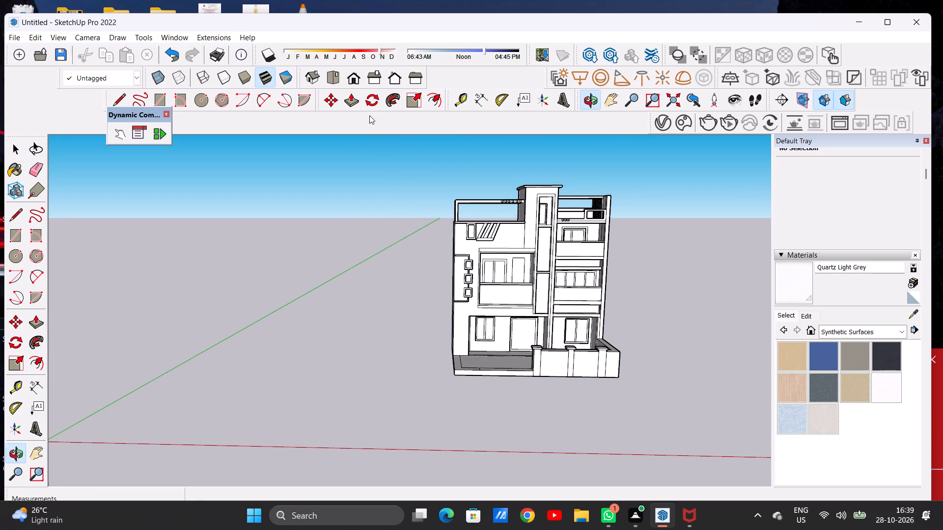
left_click(351, 75)
scroll(358, 306, "down", 3)
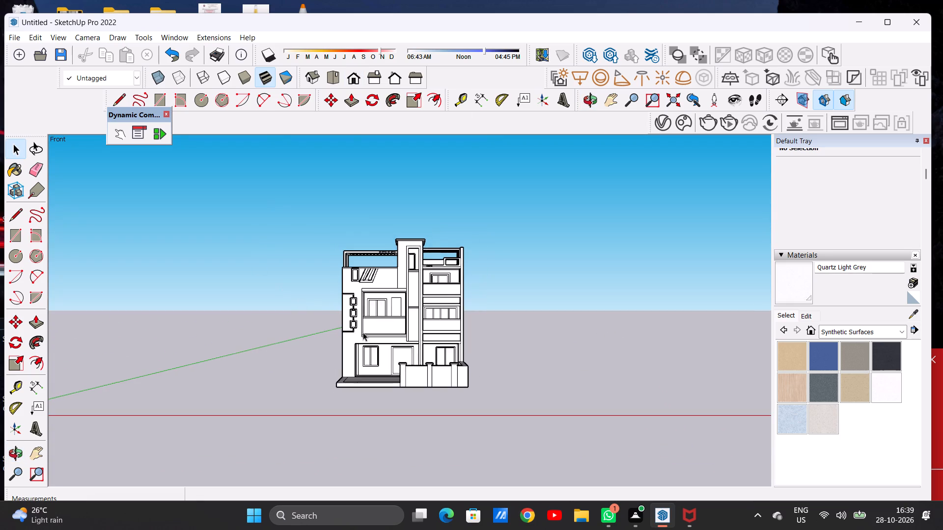
middle_click_drag(362, 333, 352, 412)
scroll(355, 376, "up", 11)
middle_click_drag(352, 373, 349, 416)
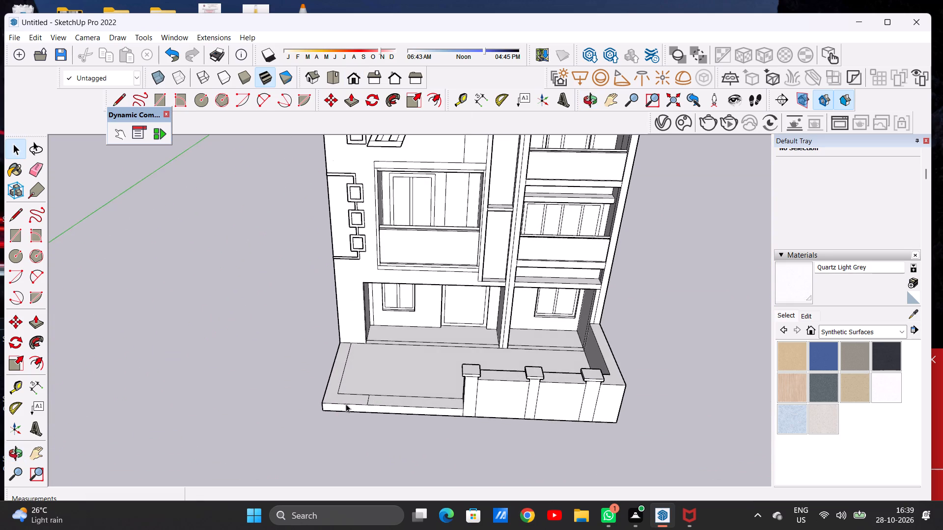
scroll(346, 403, "up", 8)
scroll(358, 381, "down", 3)
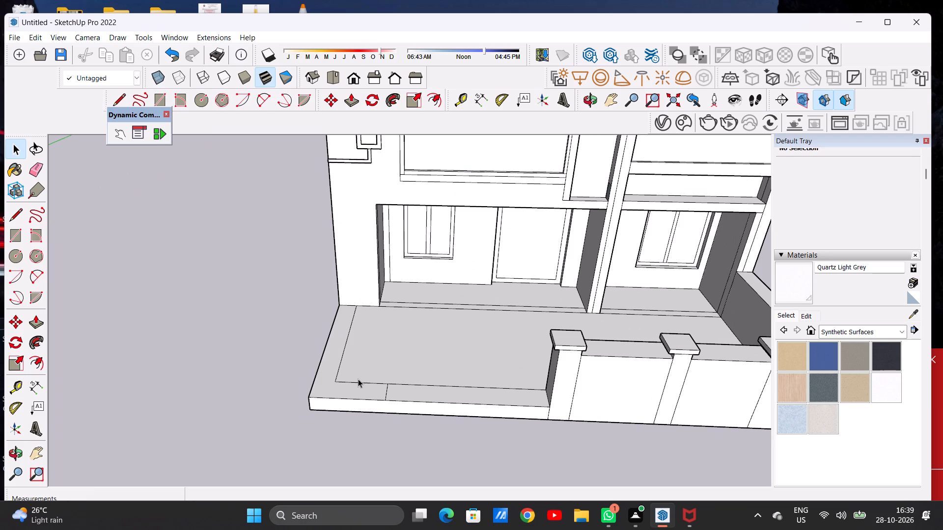
key("e")
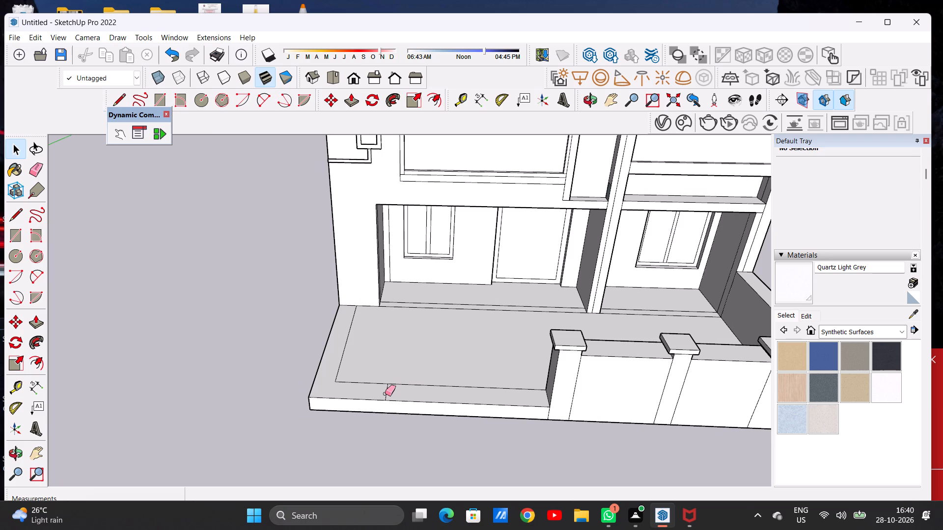
left_click(385, 394)
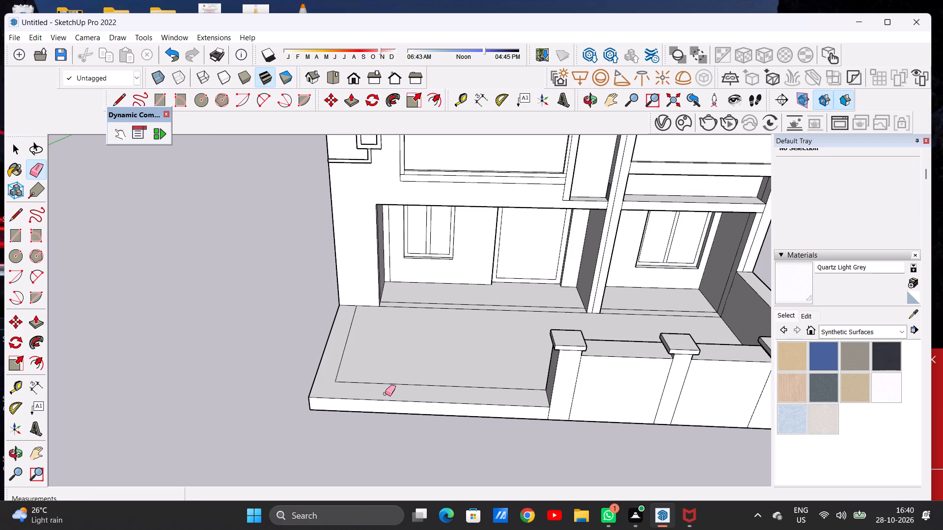
Draw two parallel lines about 5' 1 5/8" long across the front border strip, near the inner corner on the unwalled side.
key("l")
middle_click_drag(380, 403, 376, 429)
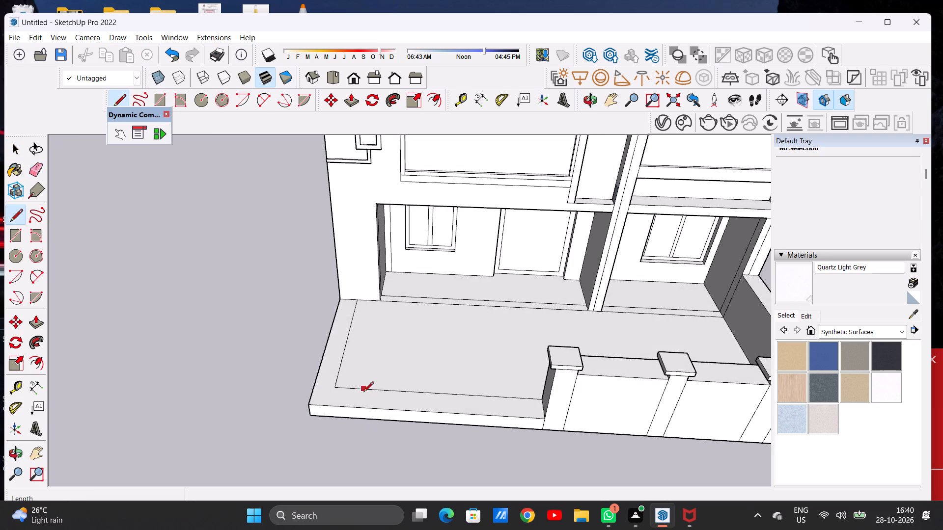
scroll(363, 393, "up", 3)
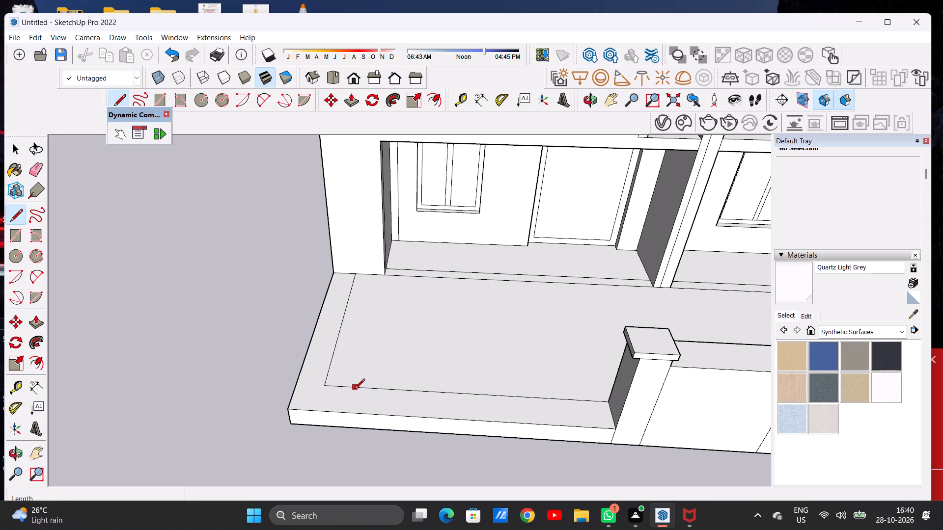
left_click(355, 390)
left_click(353, 416)
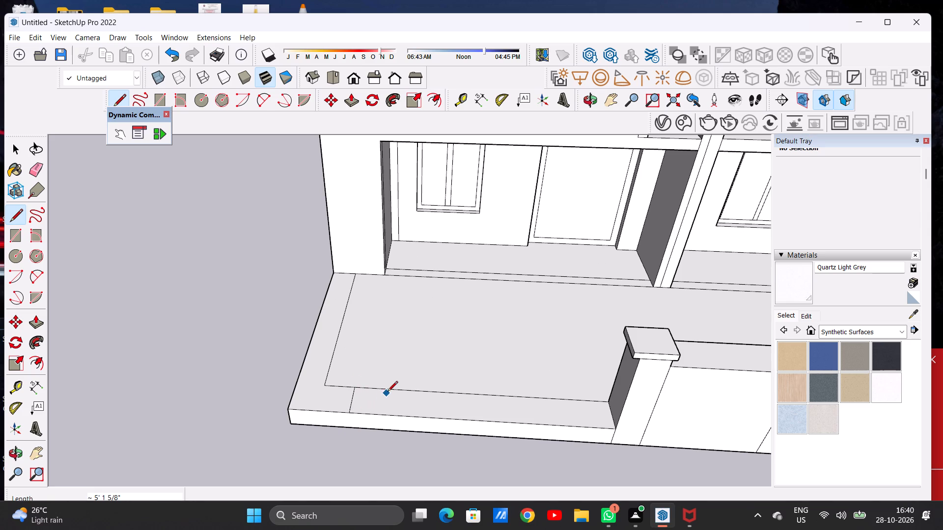
left_click(382, 390)
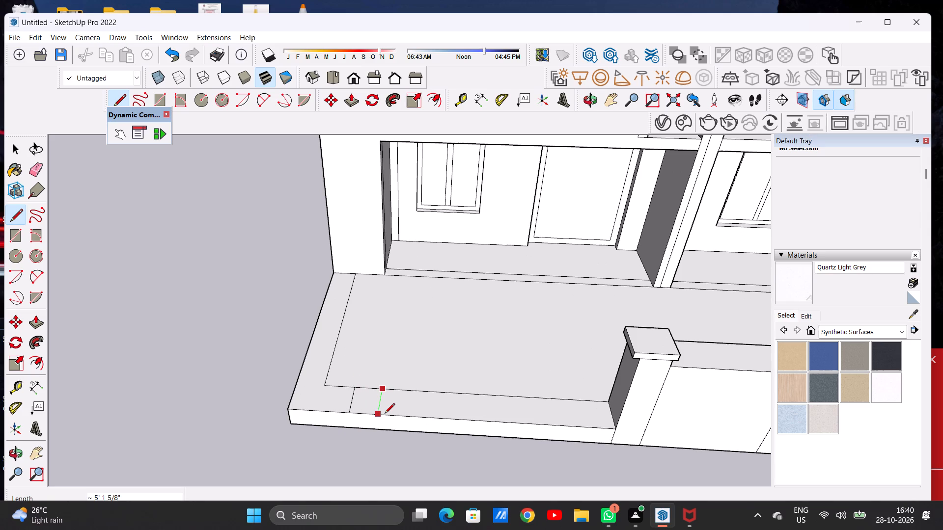
left_click(385, 414)
key("space")
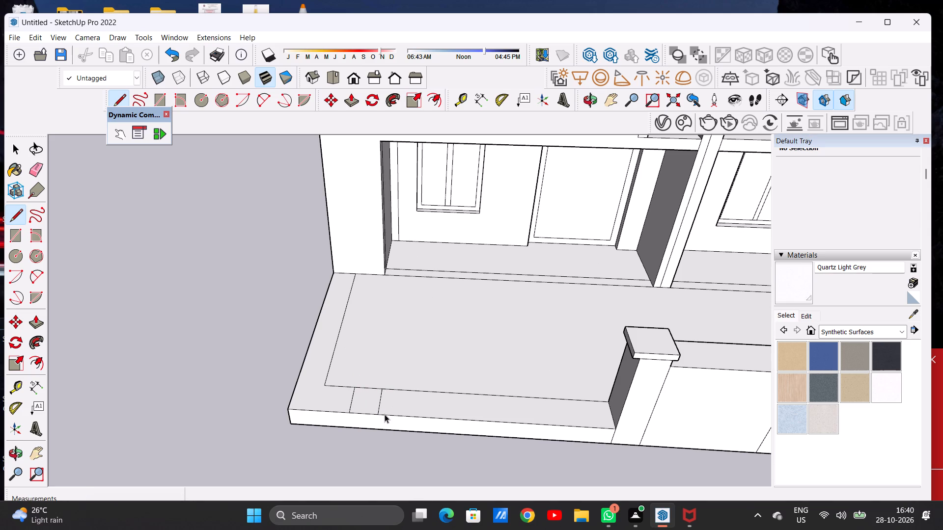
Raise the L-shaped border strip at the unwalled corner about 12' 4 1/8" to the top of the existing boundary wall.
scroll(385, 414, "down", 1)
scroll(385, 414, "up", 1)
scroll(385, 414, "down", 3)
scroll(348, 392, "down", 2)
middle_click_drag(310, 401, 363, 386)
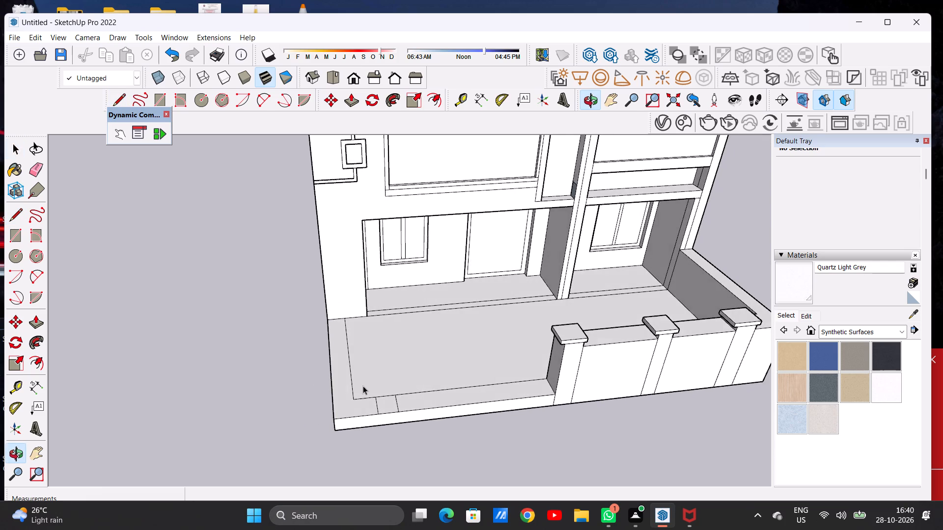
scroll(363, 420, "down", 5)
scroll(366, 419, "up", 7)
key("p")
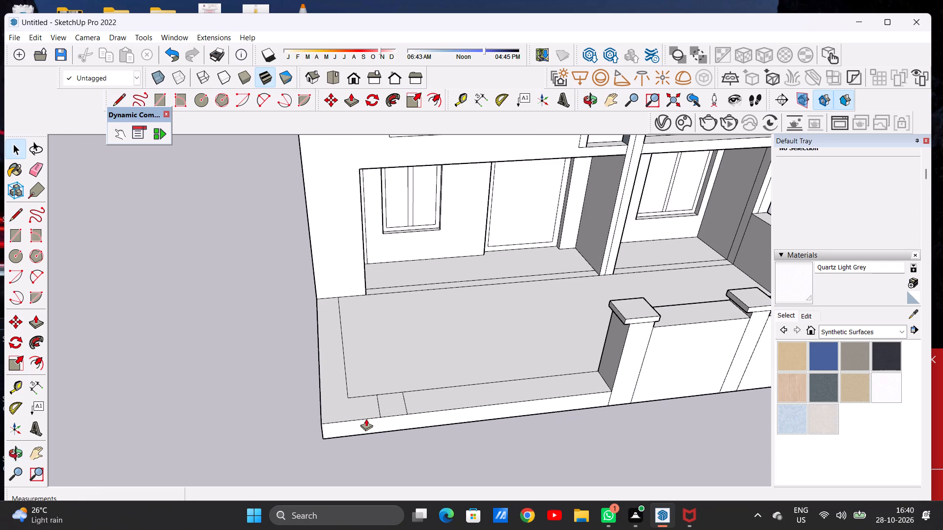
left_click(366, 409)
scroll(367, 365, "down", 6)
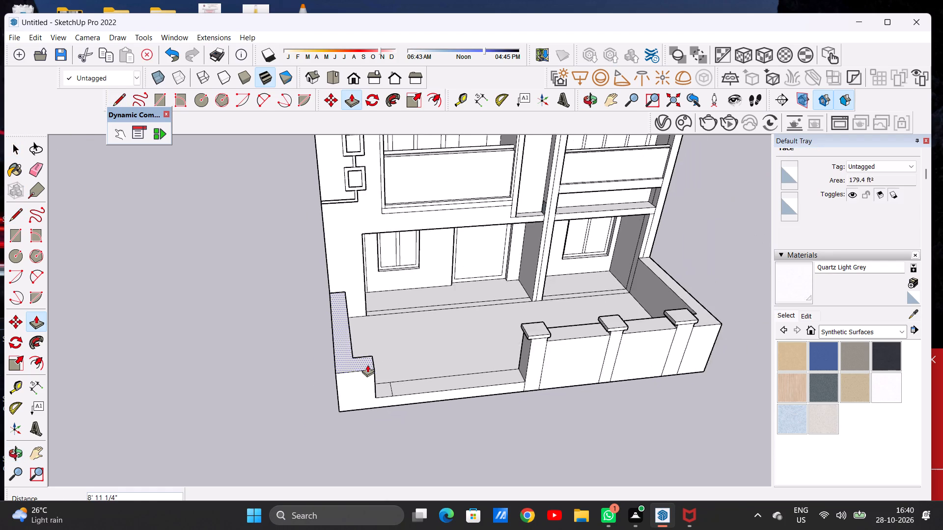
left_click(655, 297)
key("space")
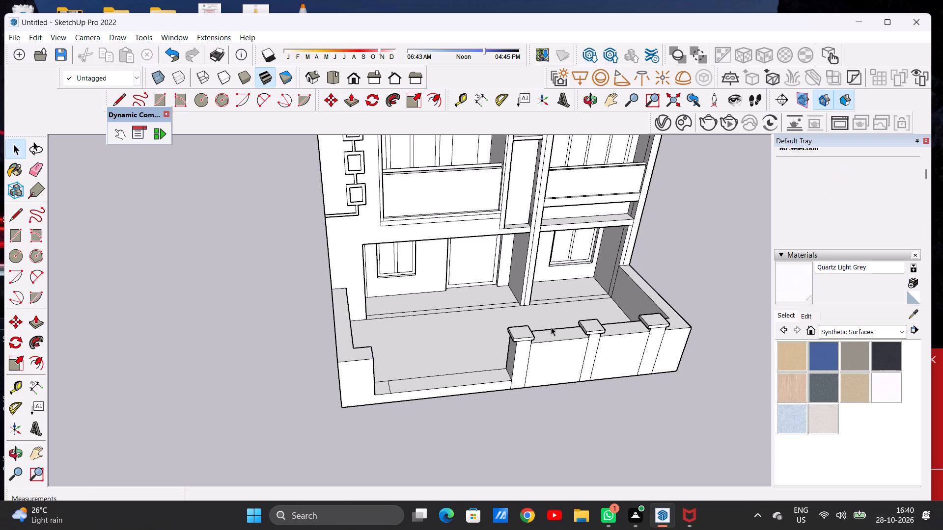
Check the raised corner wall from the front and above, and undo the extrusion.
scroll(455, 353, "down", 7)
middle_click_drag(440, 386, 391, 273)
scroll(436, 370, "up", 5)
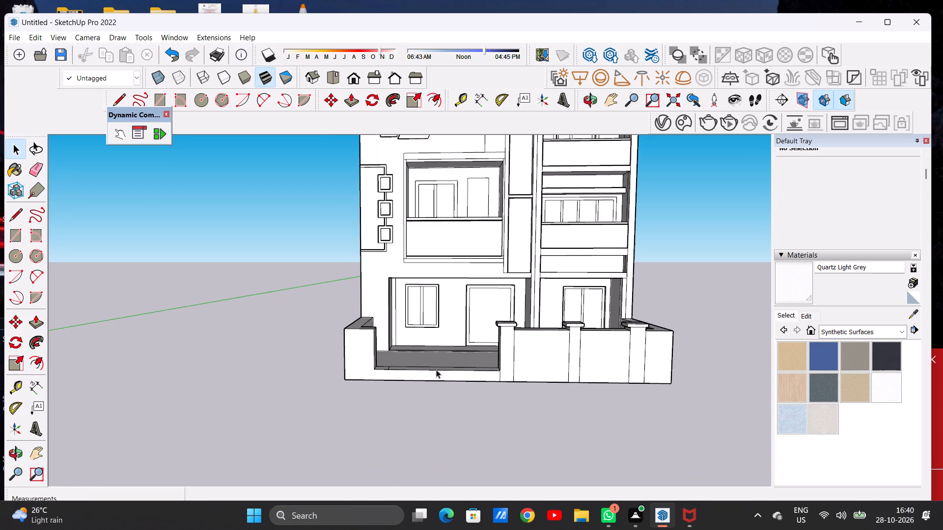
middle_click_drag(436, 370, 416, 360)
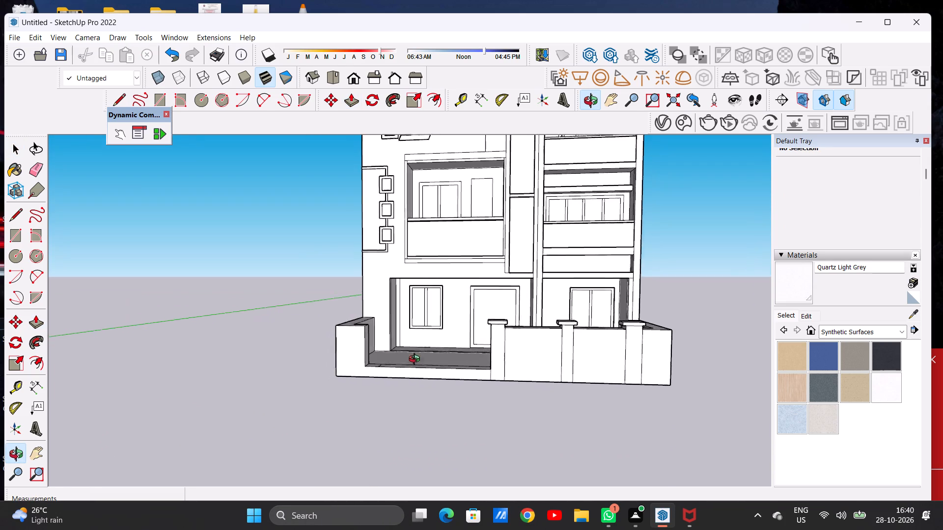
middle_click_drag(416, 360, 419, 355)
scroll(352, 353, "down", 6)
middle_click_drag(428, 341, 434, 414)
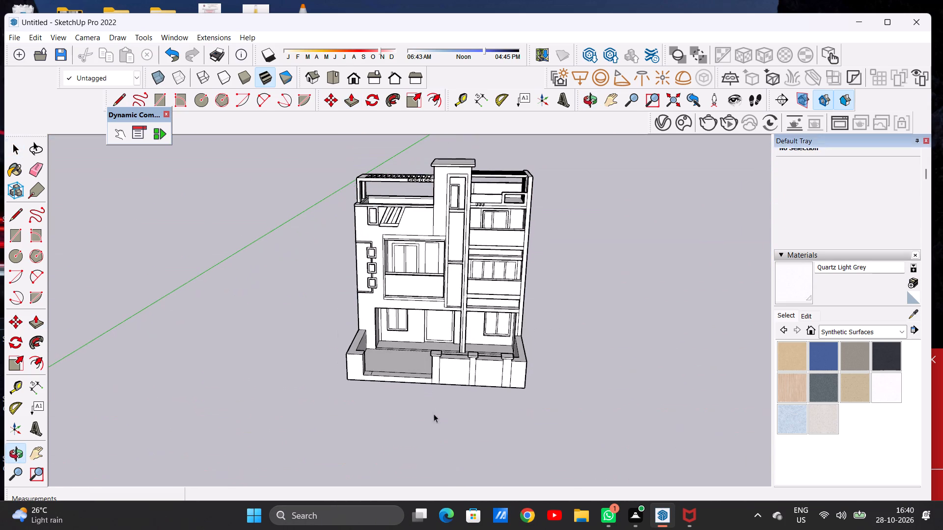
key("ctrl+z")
Push/Pull the L-shaped border strip at the unwalled corner up about 12' 4 1/8", level with the front boundary wall's top.
middle_click_drag(360, 359, 387, 359)
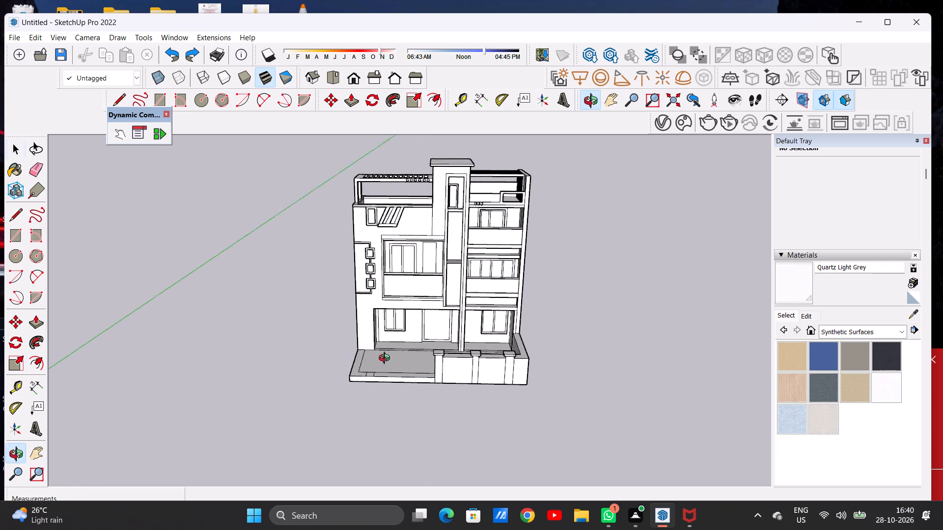
middle_click_drag(387, 359, 421, 359)
scroll(410, 397, "down", 11)
scroll(426, 378, "up", 9)
scroll(435, 371, "down", 1)
scroll(435, 371, "up", 7)
middle_click_drag(387, 405, 399, 377)
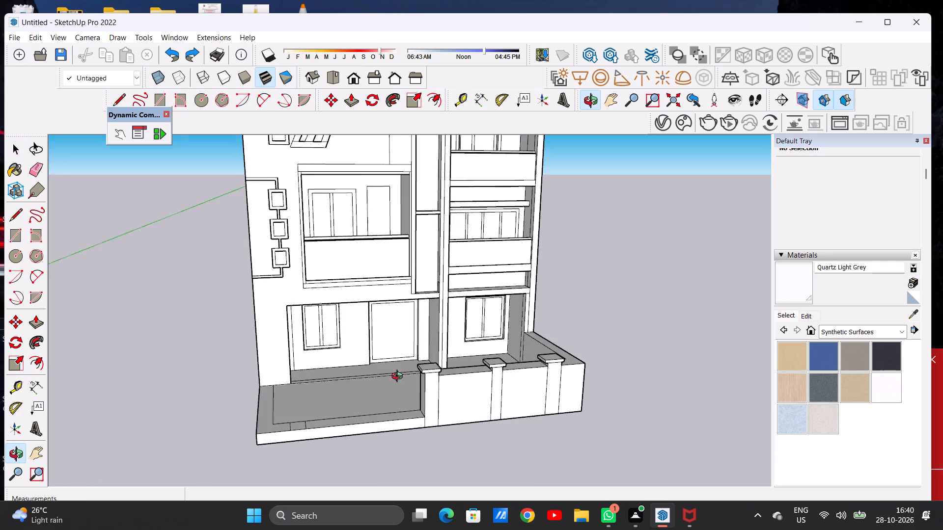
middle_click_drag(399, 377, 372, 343)
scroll(378, 360, "up", 1)
middle_click_drag(367, 367, 366, 373)
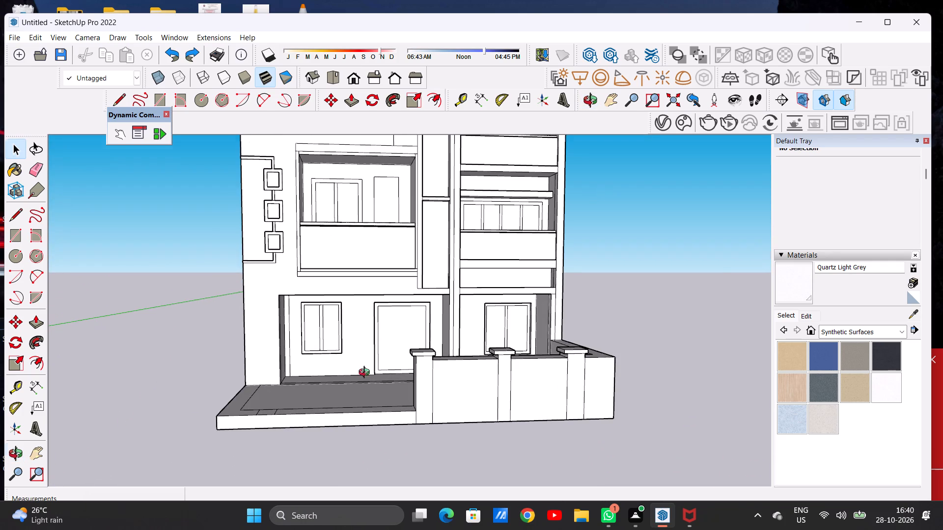
middle_click_drag(366, 373, 362, 402)
key("p")
scroll(300, 422, "up", 6)
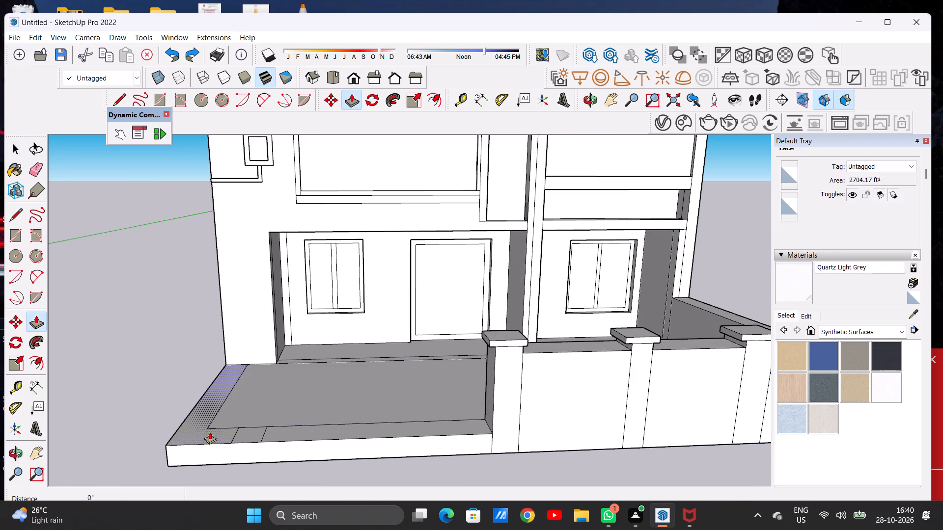
left_click(219, 434)
scroll(223, 401, "down", 6)
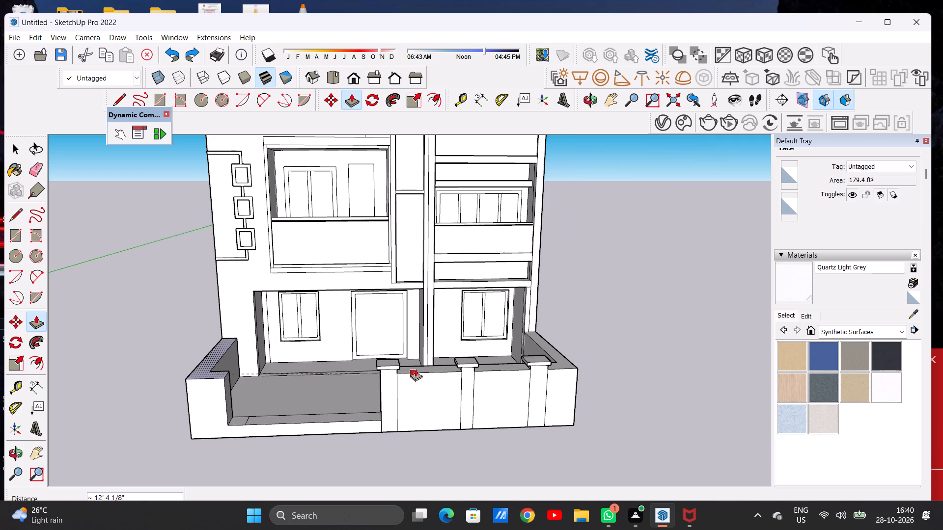
scroll(416, 369, "up", 7)
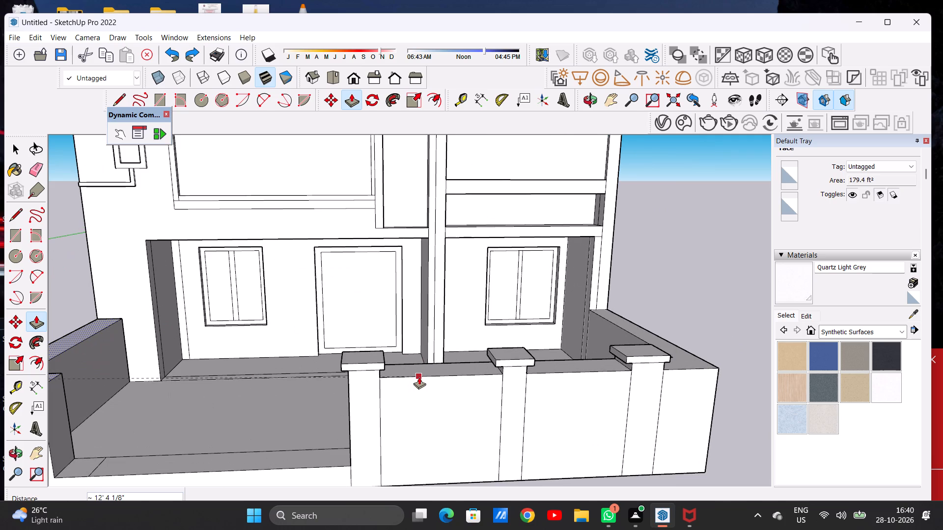
left_click(419, 377)
key("space")
Examine the completed corner wall and the gate opening against the whole house in front and elevated views.
scroll(477, 380, "down", 10)
middle_click_drag(395, 417, 373, 381)
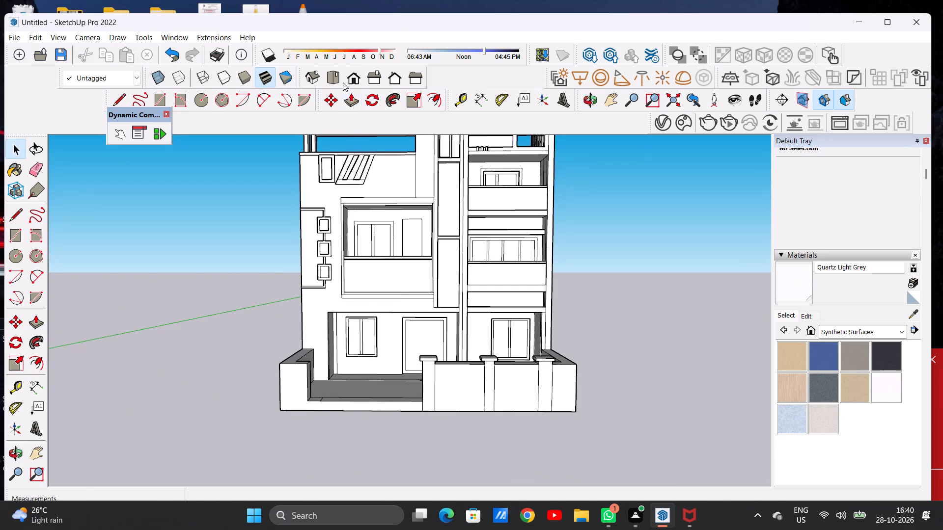
left_click(356, 74)
scroll(466, 412, "down", 5)
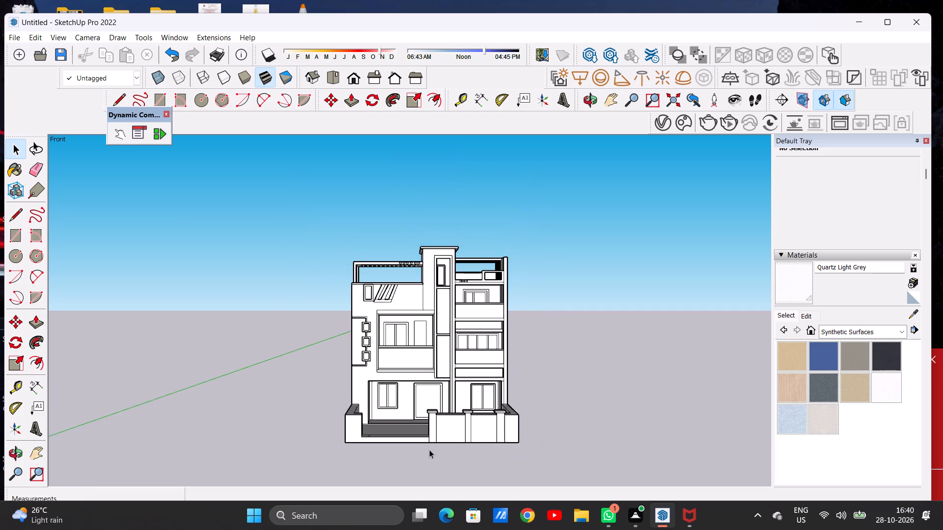
scroll(428, 450, "up", 1)
scroll(427, 452, "down", 1)
scroll(425, 453, "up", 5)
middle_click_drag(362, 410, 361, 474)
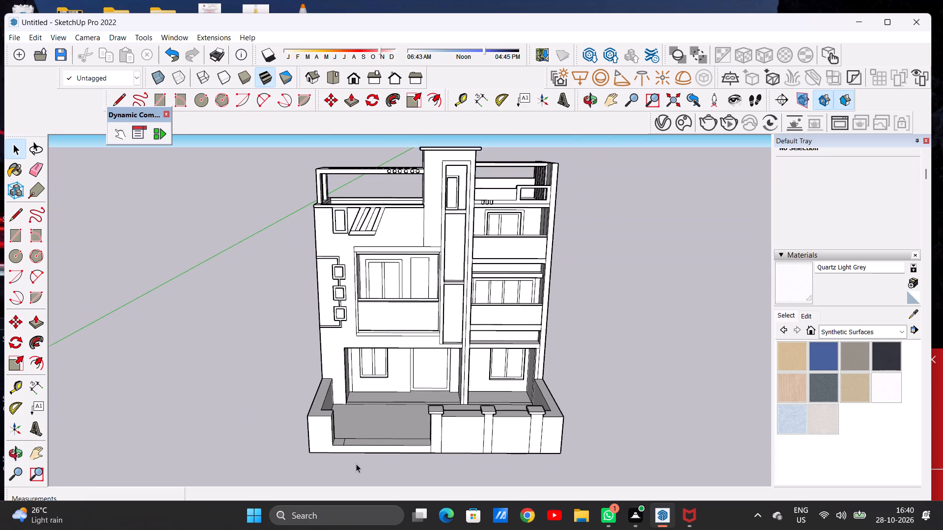
scroll(356, 464, "up", 6)
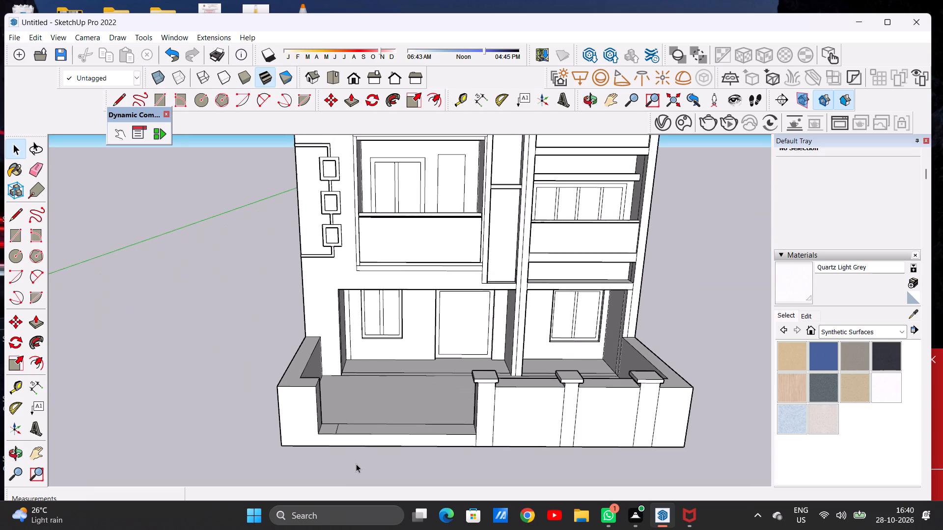
scroll(351, 395, "down", 4)
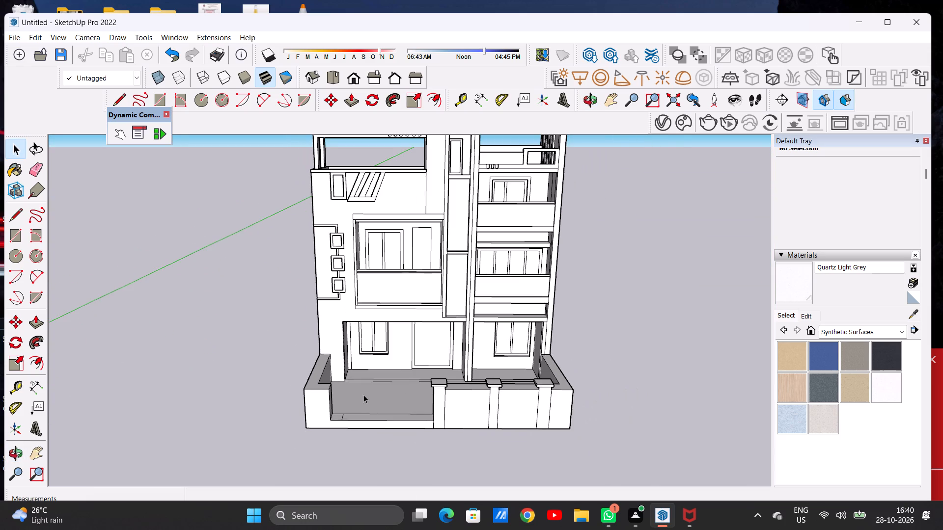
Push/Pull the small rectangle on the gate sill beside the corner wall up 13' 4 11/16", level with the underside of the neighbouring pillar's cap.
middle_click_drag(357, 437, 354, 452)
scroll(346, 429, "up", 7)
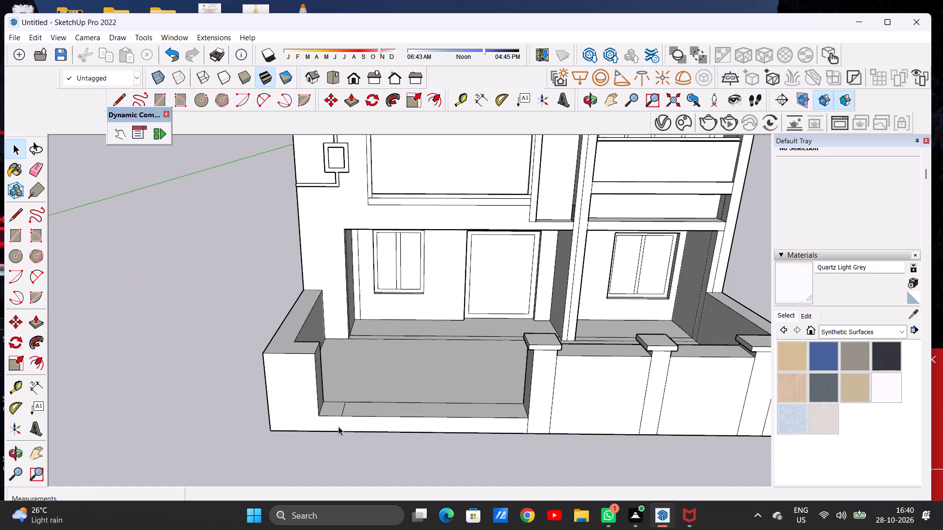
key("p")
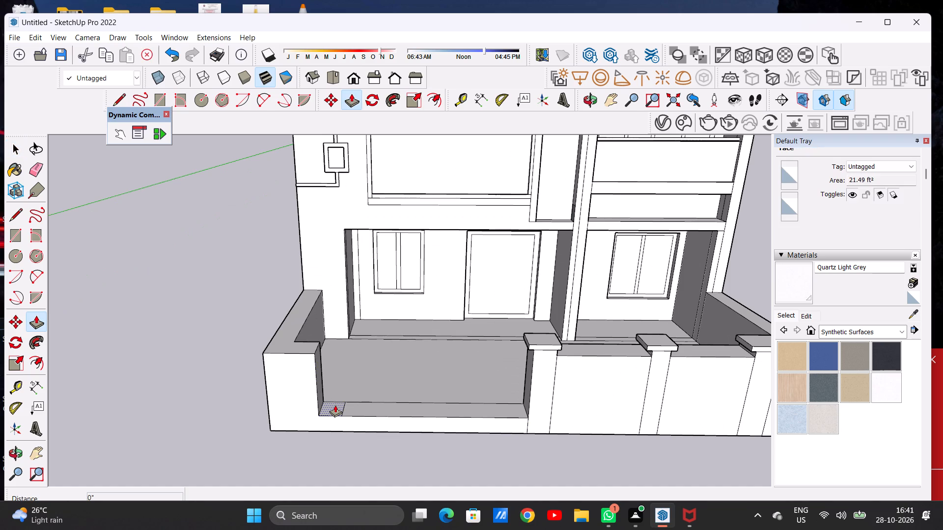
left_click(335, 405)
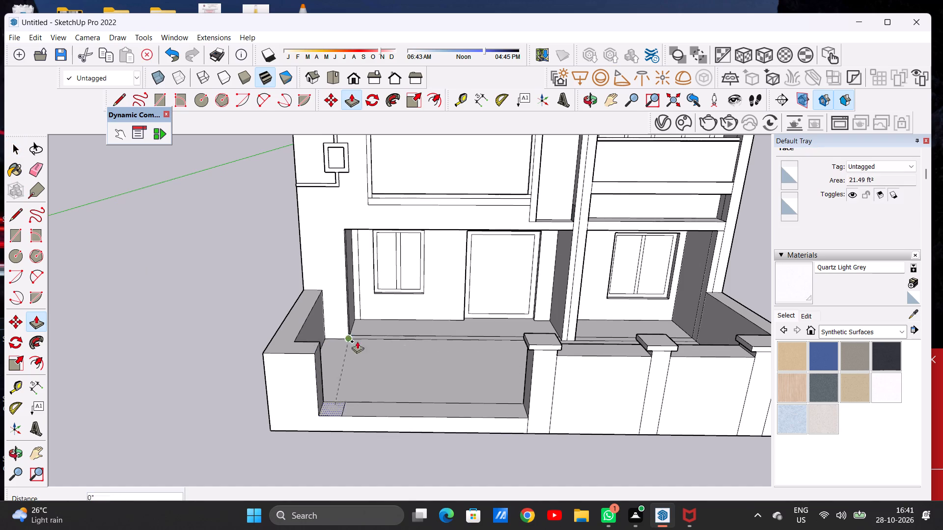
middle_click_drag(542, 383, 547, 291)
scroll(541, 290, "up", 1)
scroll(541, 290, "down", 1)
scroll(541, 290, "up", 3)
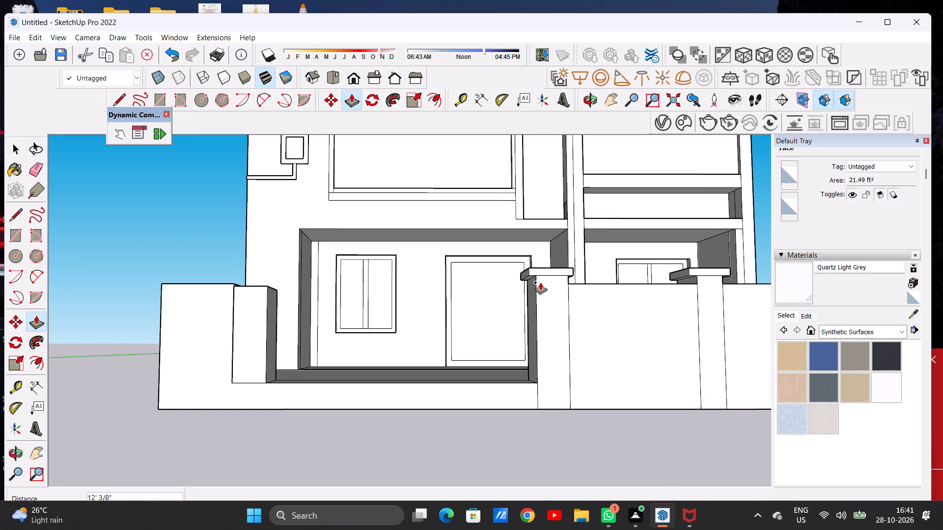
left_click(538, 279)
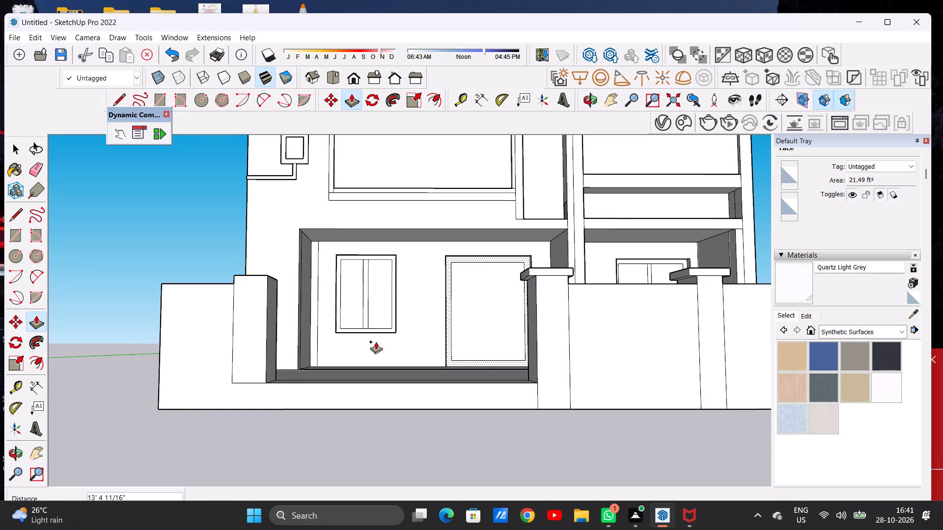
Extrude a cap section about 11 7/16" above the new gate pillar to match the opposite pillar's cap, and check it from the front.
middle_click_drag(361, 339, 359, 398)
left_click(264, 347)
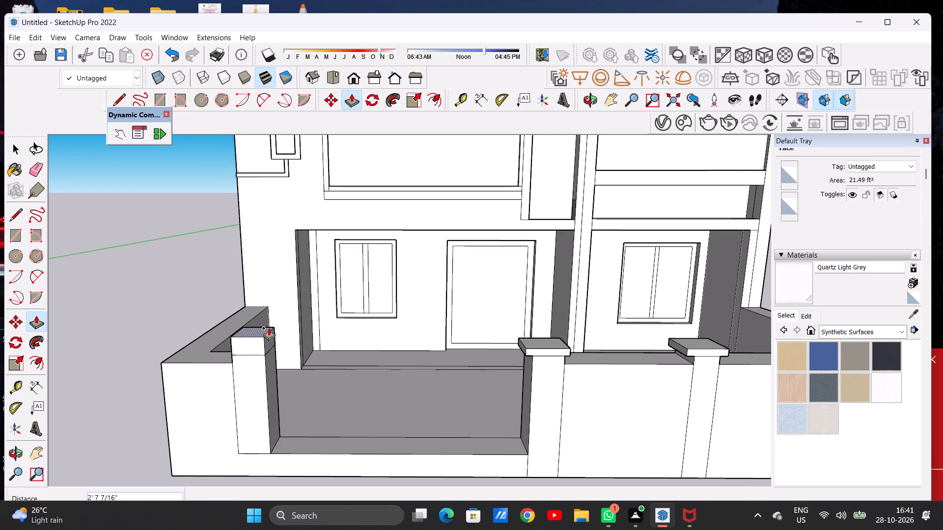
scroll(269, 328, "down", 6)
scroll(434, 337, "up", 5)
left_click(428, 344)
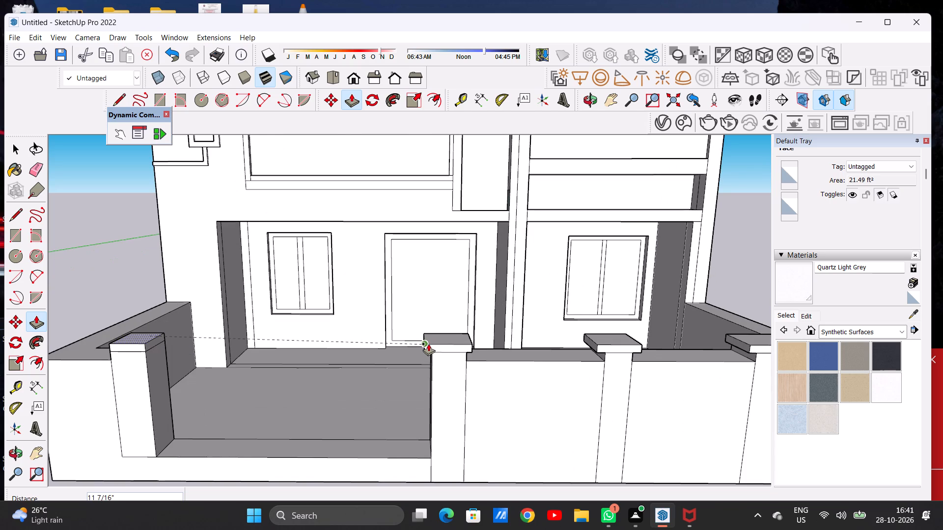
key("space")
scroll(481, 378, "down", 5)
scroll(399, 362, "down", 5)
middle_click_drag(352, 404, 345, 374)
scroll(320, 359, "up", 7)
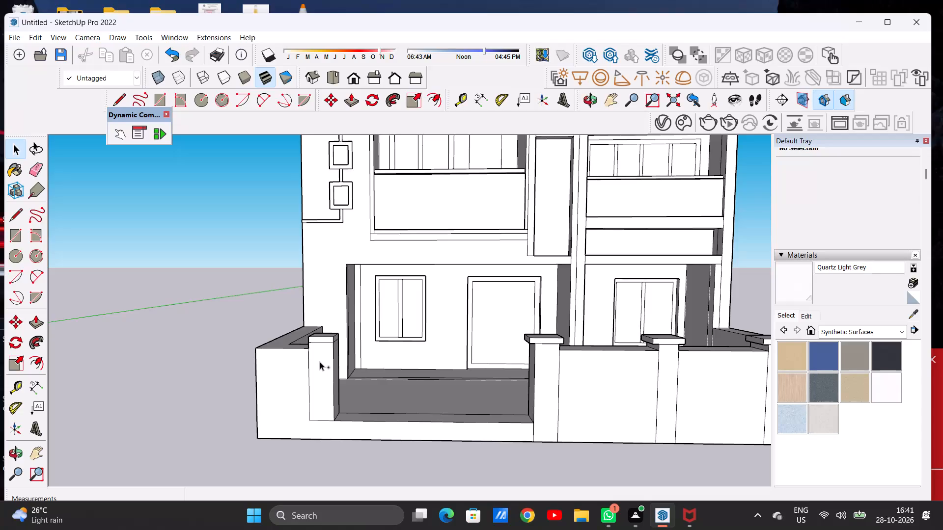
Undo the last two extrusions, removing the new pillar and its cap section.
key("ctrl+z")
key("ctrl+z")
Push/Pull the corner wall's end face about 3' 6 3/4" towards the gate opening, up to the line across the sill.
middle_click_drag(318, 364, 297, 414)
key("p")
scroll(294, 408, "up", 4)
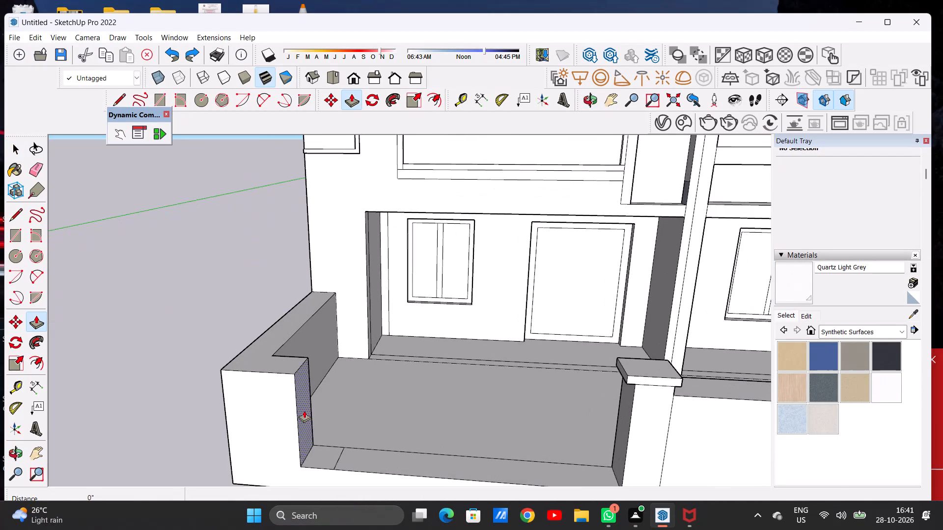
left_click(304, 410)
scroll(337, 396, "down", 5)
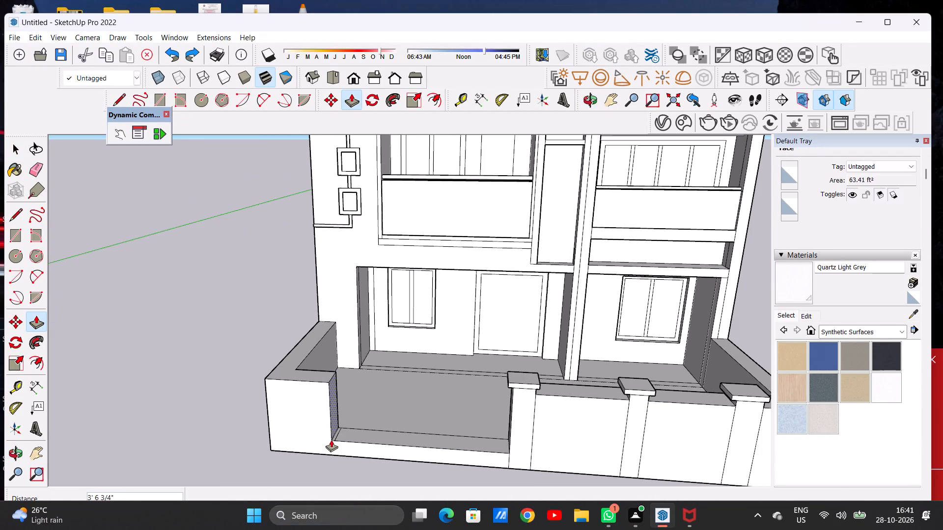
left_click(333, 440)
key("space")
scroll(248, 420, "down", 7)
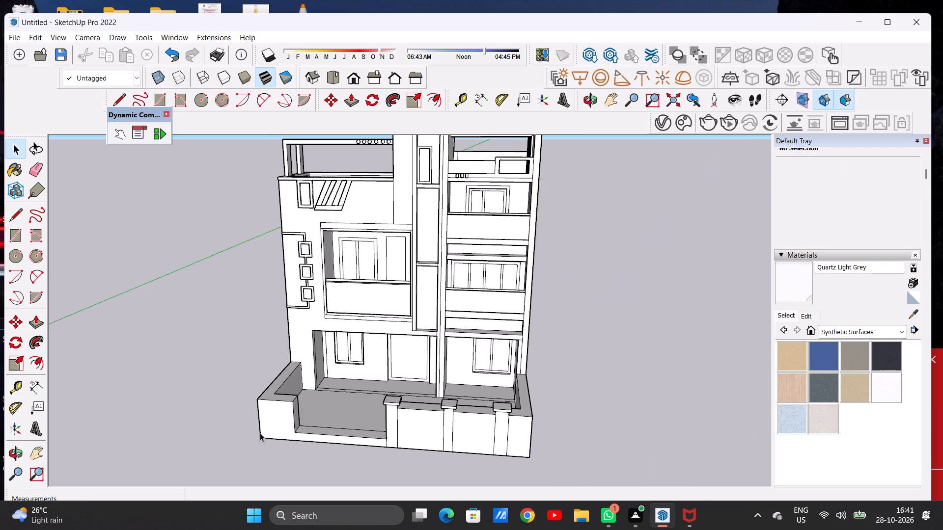
middle_click_drag(260, 436, 302, 431)
scroll(317, 444, "up", 8)
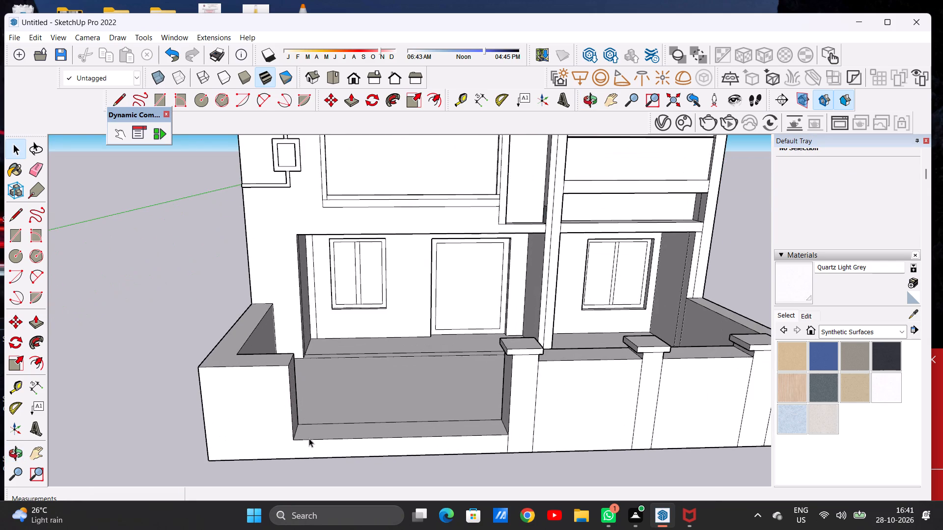
scroll(306, 403, "down", 5)
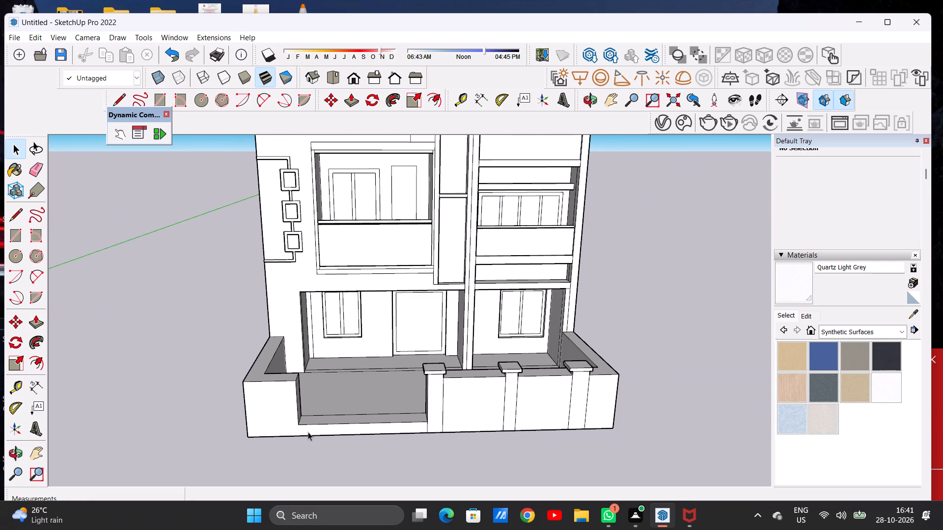
Draw a line about 5' 1 5/8" long across the gate sill, a pillar's width from the extended corner wall's end.
scroll(308, 432, "up", 6)
middle_click_drag(309, 406, 311, 454)
type("PL")
scroll(324, 440, "up", 4)
scroll(324, 440, "down", 1)
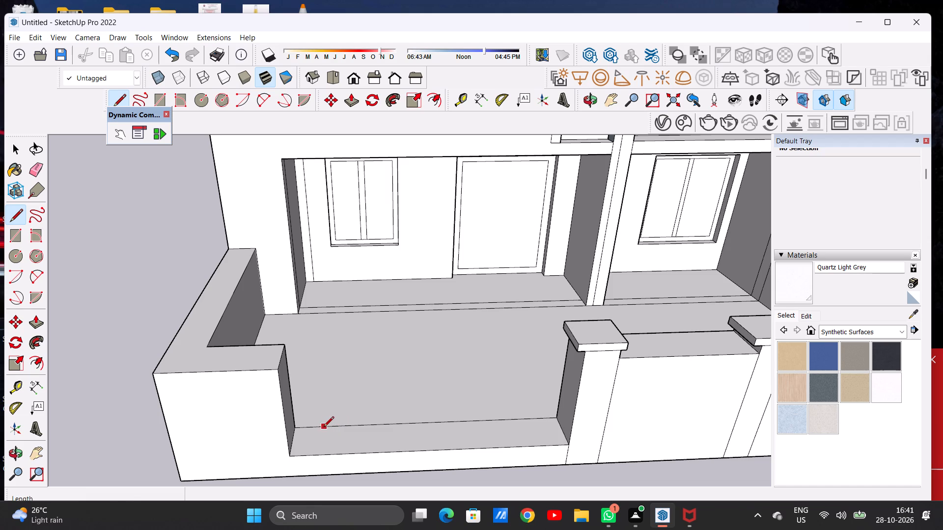
left_click(324, 427)
left_click(322, 455)
Push/Pull the small sill rectangle beside the corner wall up 13' 4 11/16", level with the underside of the opposite pillar's cap.
key("p")
left_click(308, 443)
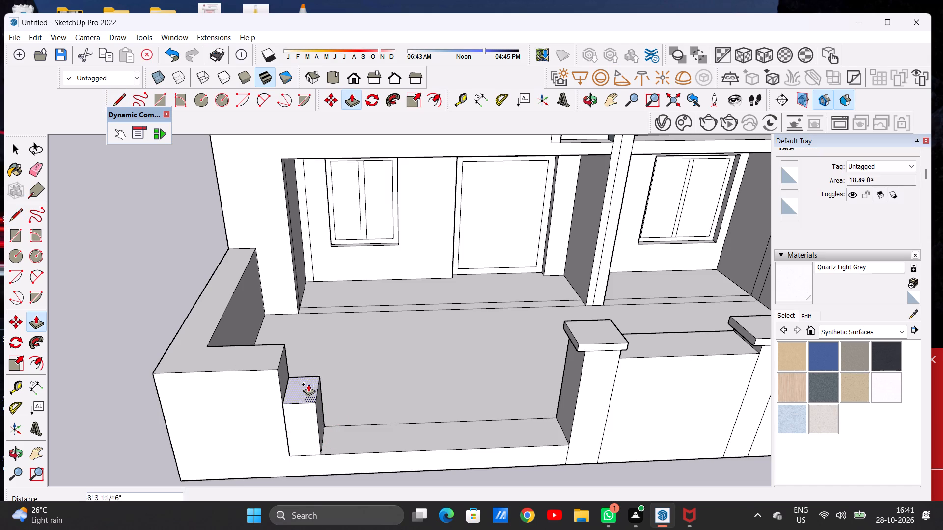
scroll(305, 361, "down", 9)
scroll(441, 359, "up", 2)
scroll(441, 359, "down", 1)
scroll(441, 359, "up", 2)
middle_click_drag(455, 382, 448, 346)
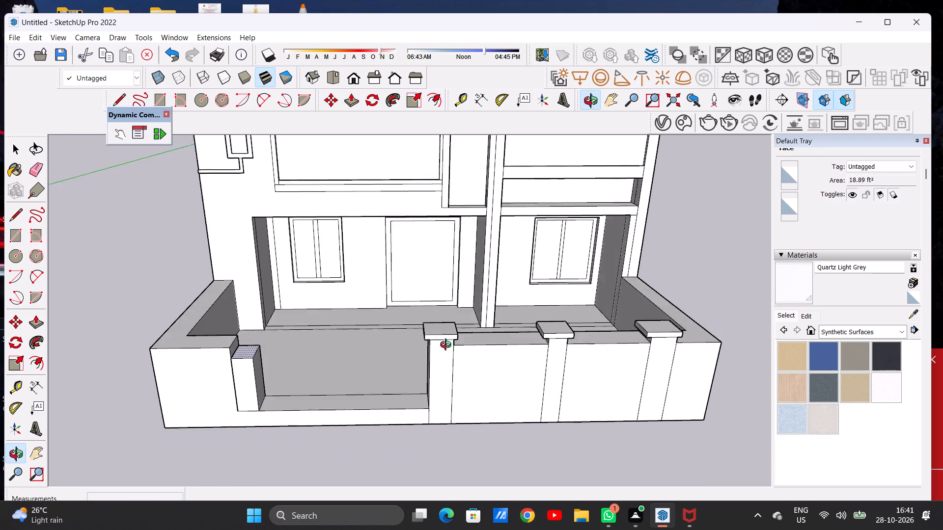
middle_click_drag(448, 346, 444, 294)
scroll(444, 294, "up", 7)
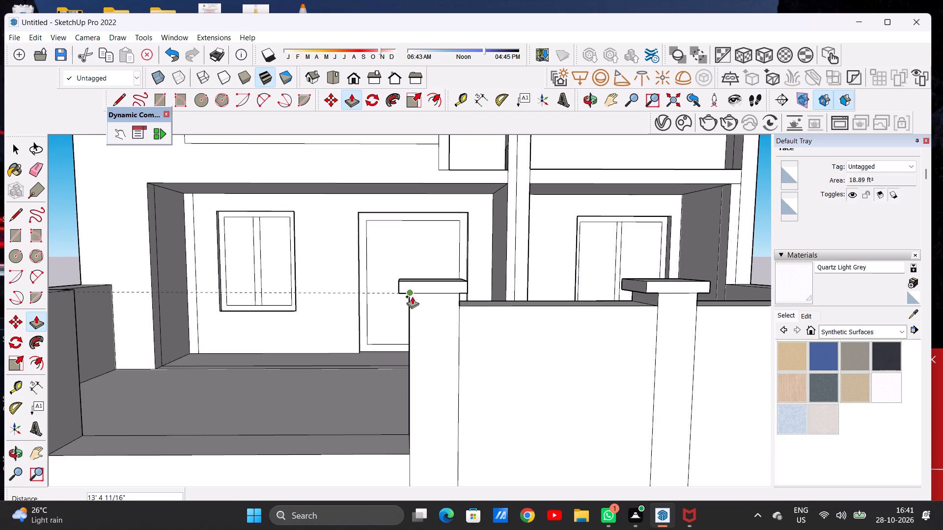
left_click(412, 296)
Extrude a separate cap section on top of the new gate pillar, up to the top of the opposite pillar's cap.
scroll(419, 343, "down", 5)
scroll(172, 308, "up", 5)
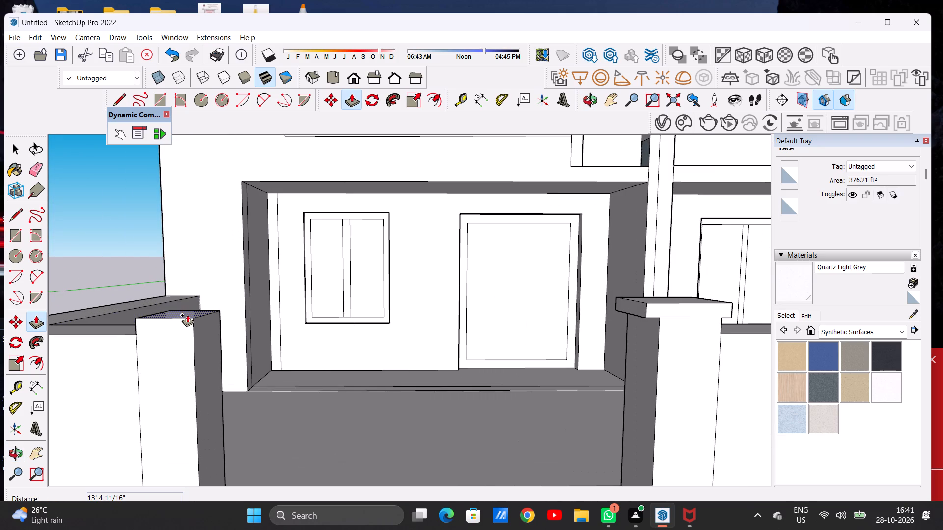
left_click(187, 315)
scroll(195, 311, "down", 6)
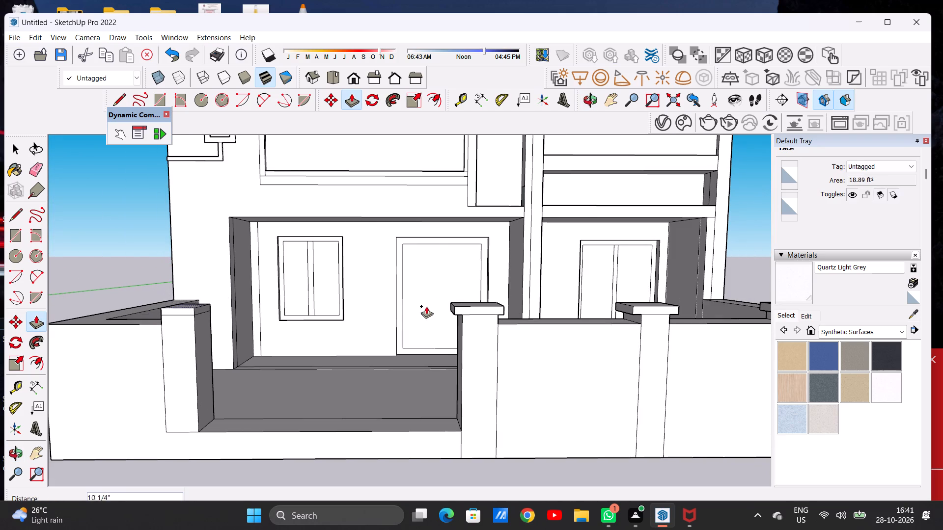
scroll(438, 300, "up", 5)
left_click(506, 324)
Draw two vertical lines of 3' 2 5/8" continuing the new pillar's front edges down to the base of the wall.
key("space")
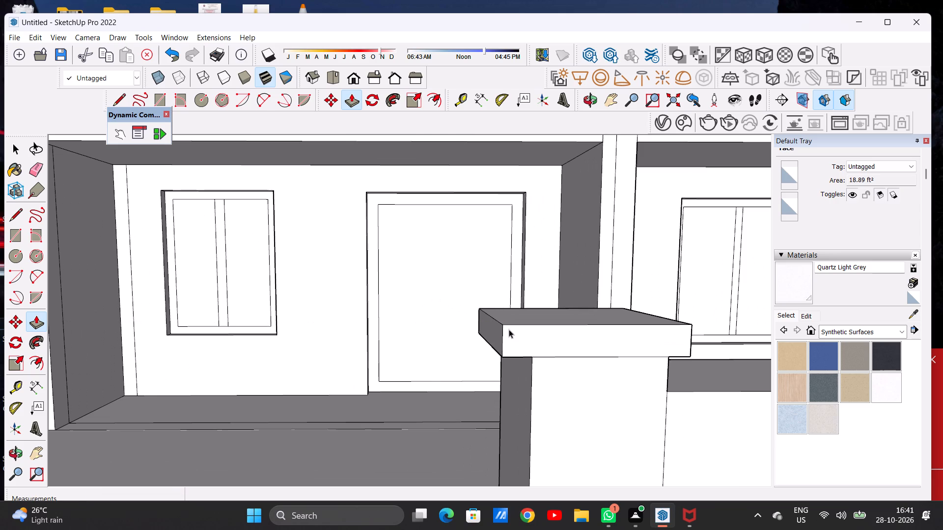
scroll(385, 383, "down", 14)
middle_click_drag(351, 384, 291, 379)
scroll(291, 424, "up", 5)
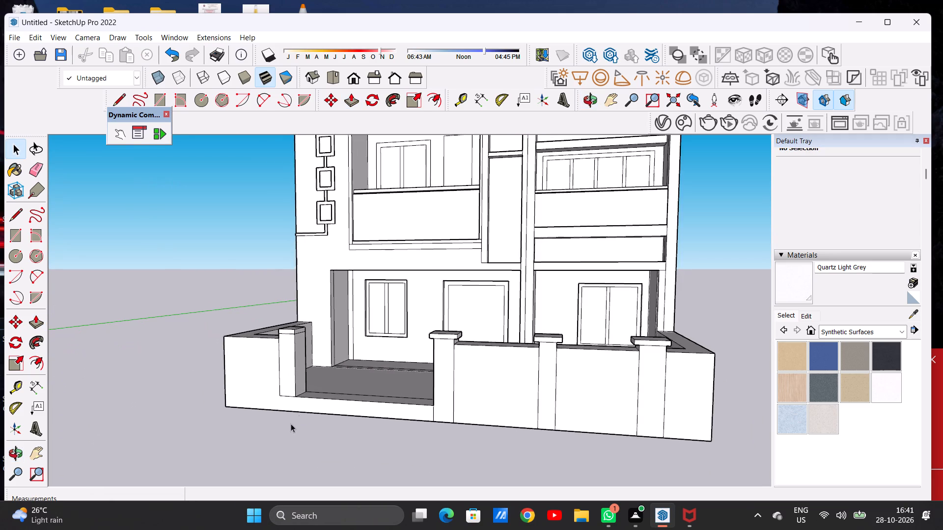
middle_click_drag(295, 404, 349, 406)
middle_click_drag(318, 409, 335, 414)
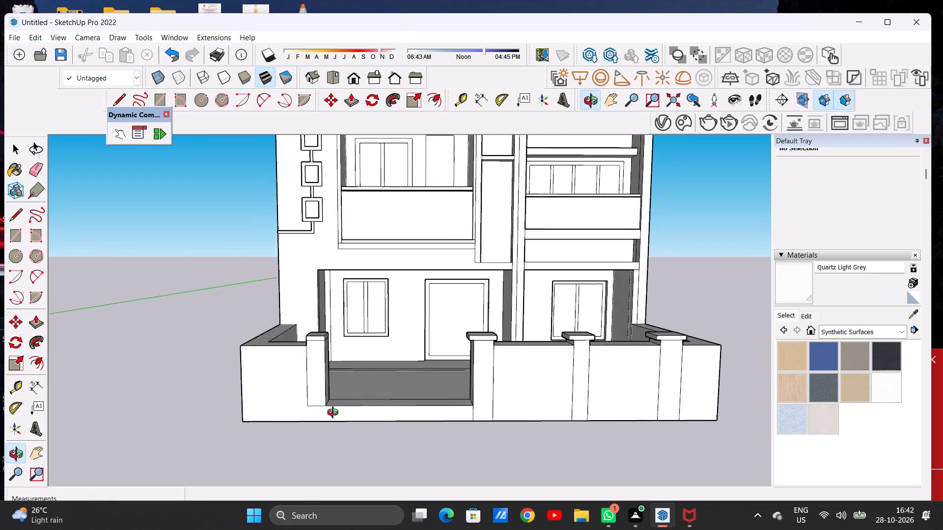
middle_click_drag(335, 414, 342, 417)
key("l")
scroll(322, 420, "up", 6)
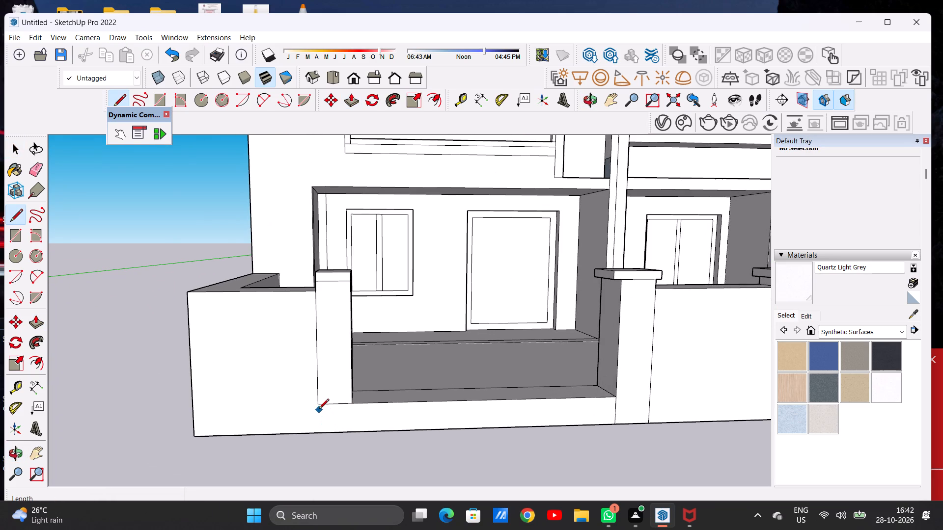
left_click(319, 405)
left_click(320, 432)
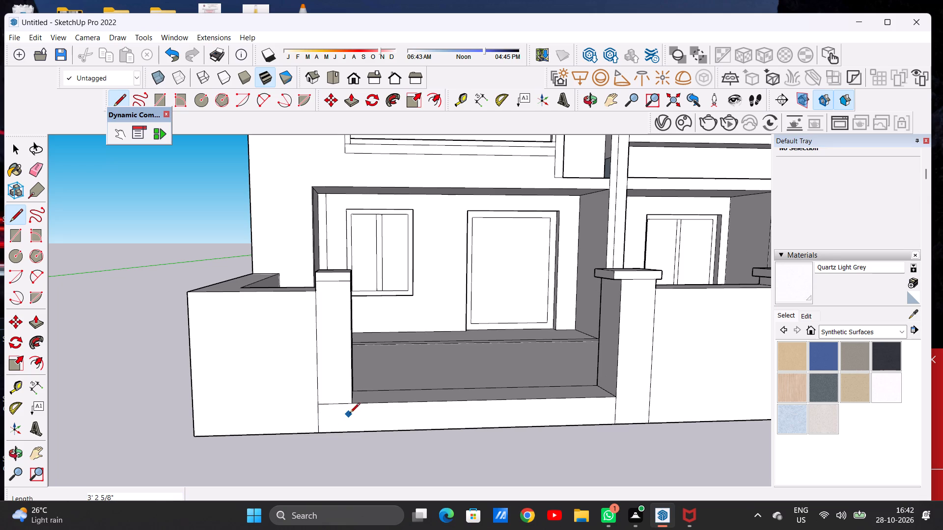
left_click(353, 403)
left_click(351, 429)
Erase the horizontal edge at the new pillar's foot so its front face runs down to the wall's base.
key("space")
key("e")
left_click_drag(339, 403, 338, 415)
Push/Pull the new cap's gate-side face outward to overhang the pillar, and its front face outward 1' 1/8".
scroll(299, 435, "down", 7)
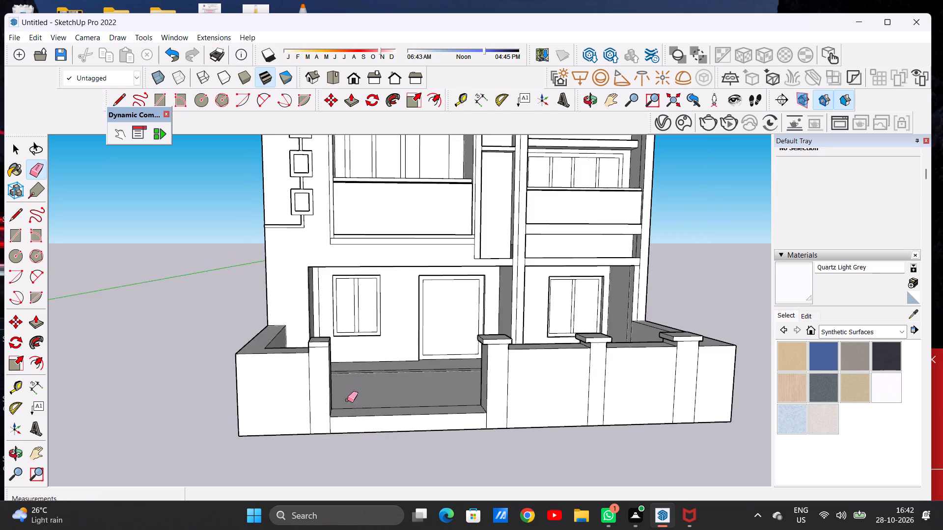
middle_click_drag(356, 389, 343, 380)
scroll(321, 434, "down", 3)
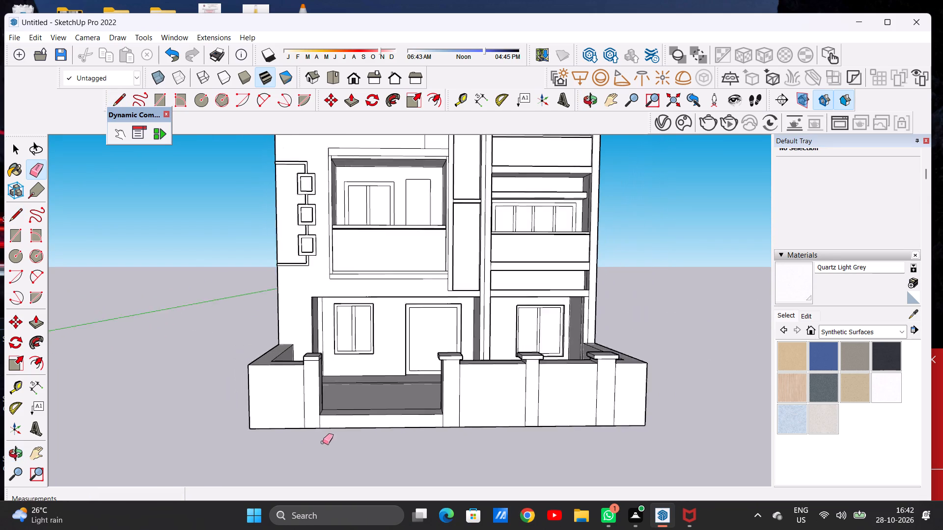
scroll(323, 442, "down", 2)
scroll(324, 363, "up", 9)
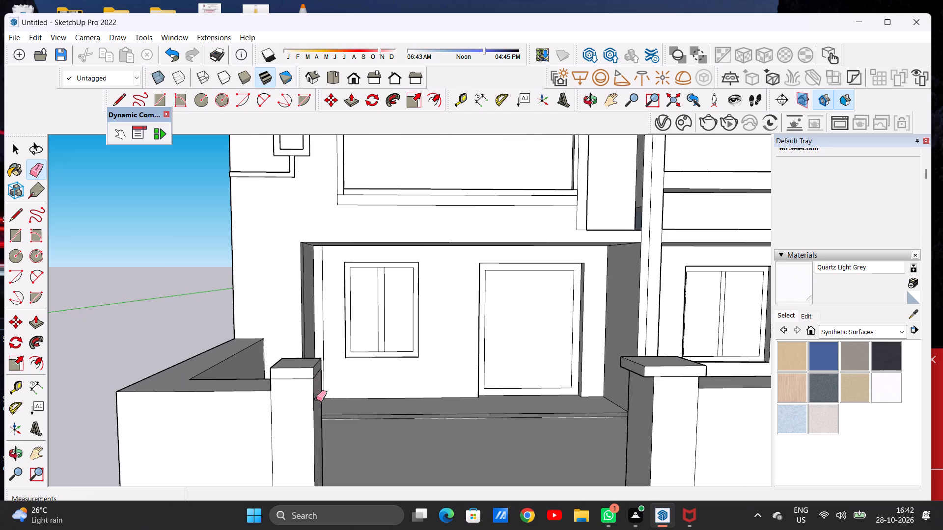
key("p")
scroll(310, 391, "up", 8)
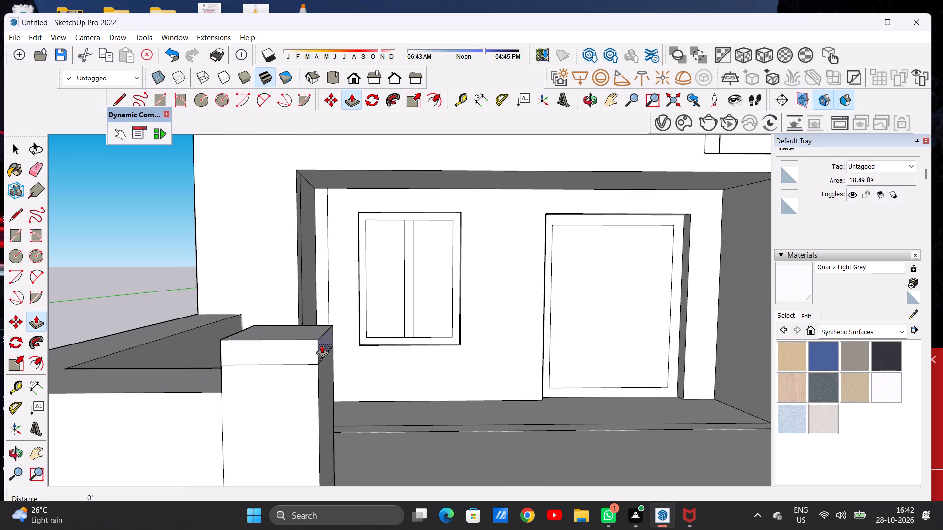
left_click(322, 345)
left_click(336, 347)
left_click(314, 347)
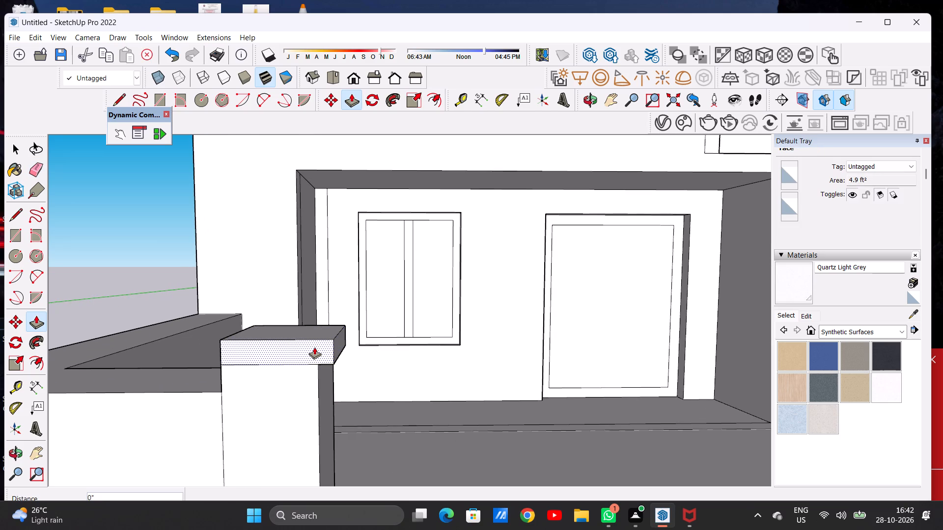
left_click(312, 352)
scroll(351, 340, "down", 6)
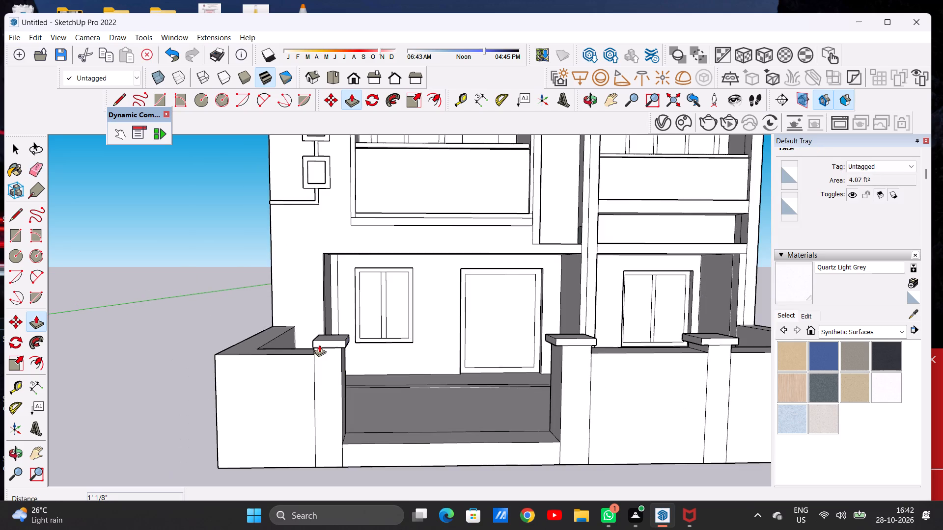
Push/Pull the new cap's corner-wall side face outward to complete the overhang, and check the finished pillar against the whole house.
middle_click_drag(278, 352, 374, 360)
scroll(434, 350, "up", 6)
scroll(434, 352, "down", 1)
scroll(431, 361, "up", 7)
left_click(441, 356)
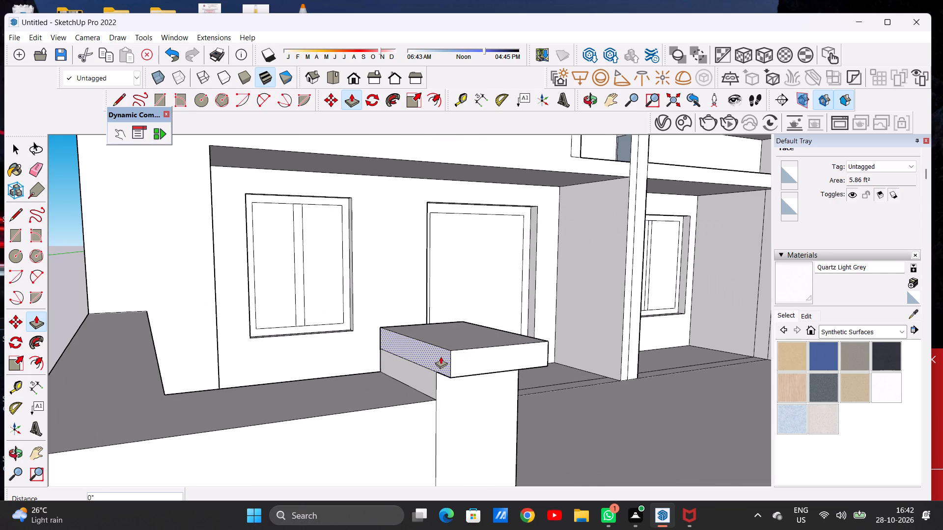
left_click(420, 360)
key("space")
scroll(404, 360, "down", 18)
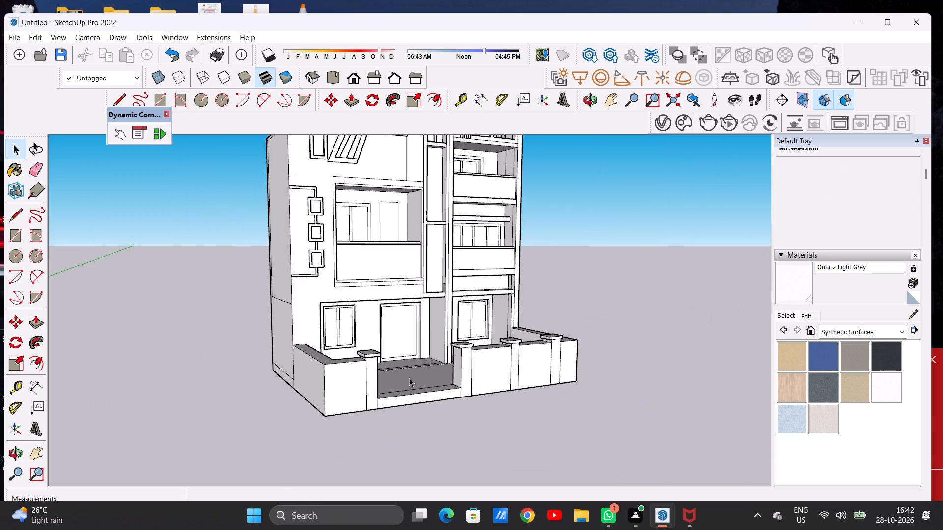
middle_click_drag(409, 378, 283, 386)
scroll(355, 414, "down", 8)
middle_click_drag(358, 398, 364, 414)
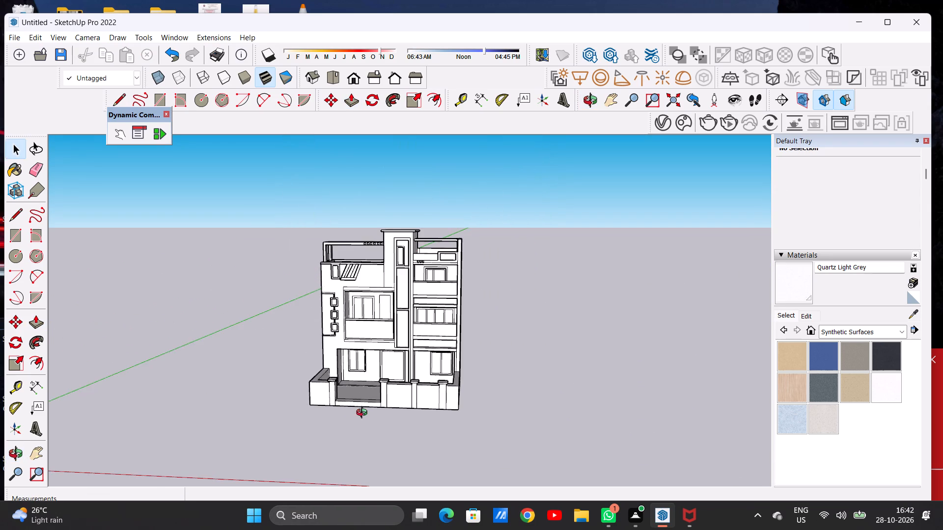
Examine the gate opening, its capped pillars and the ground-floor front from several distances.
middle_click_drag(364, 414, 365, 420)
scroll(355, 416, "up", 14)
scroll(336, 389, "down", 3)
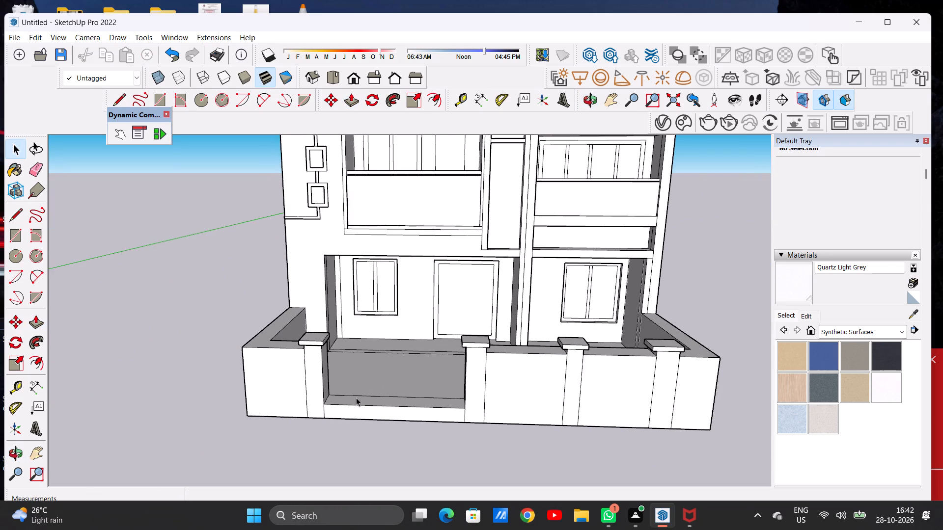
middle_click_drag(334, 425, 328, 491)
scroll(348, 415, "up", 7)
middle_click_drag(449, 393, 221, 439)
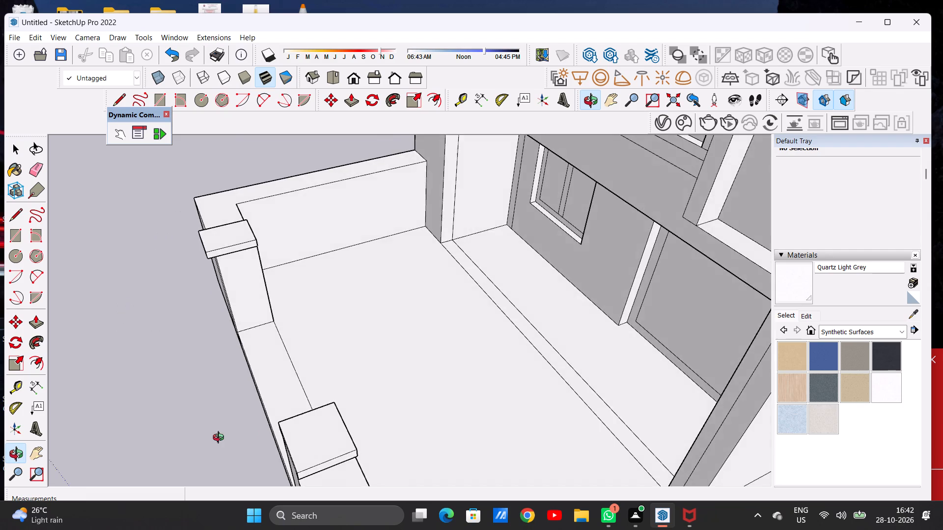
middle_click_drag(221, 439, 467, 368)
scroll(467, 368, "up", 1)
scroll(371, 393, "down", 12)
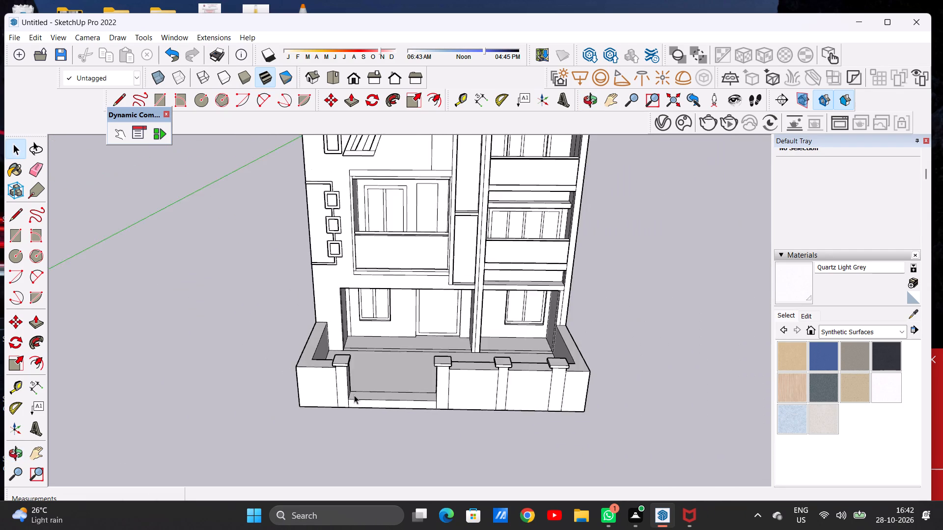
scroll(354, 395, "down", 8)
middle_click_drag(364, 407, 352, 385)
scroll(350, 382, "up", 7)
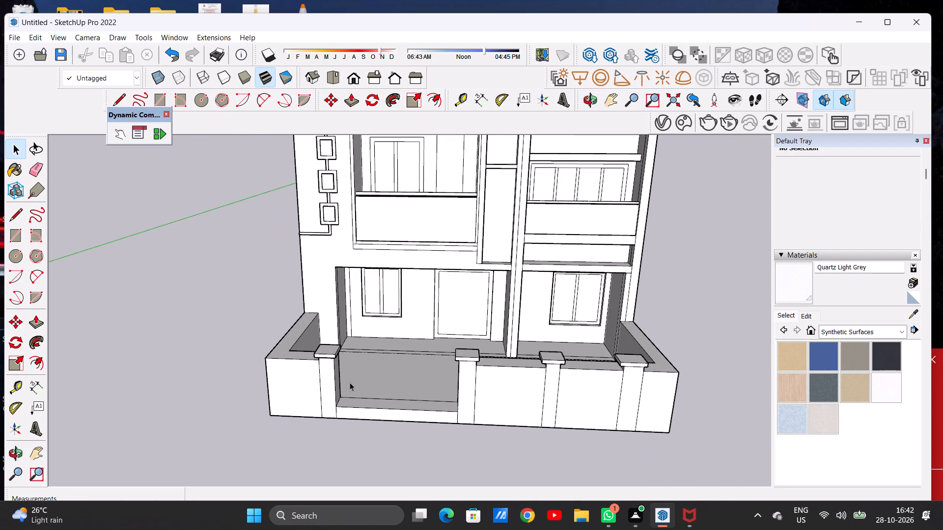
scroll(326, 399, "down", 12)
middle_click_drag(350, 415, 353, 408)
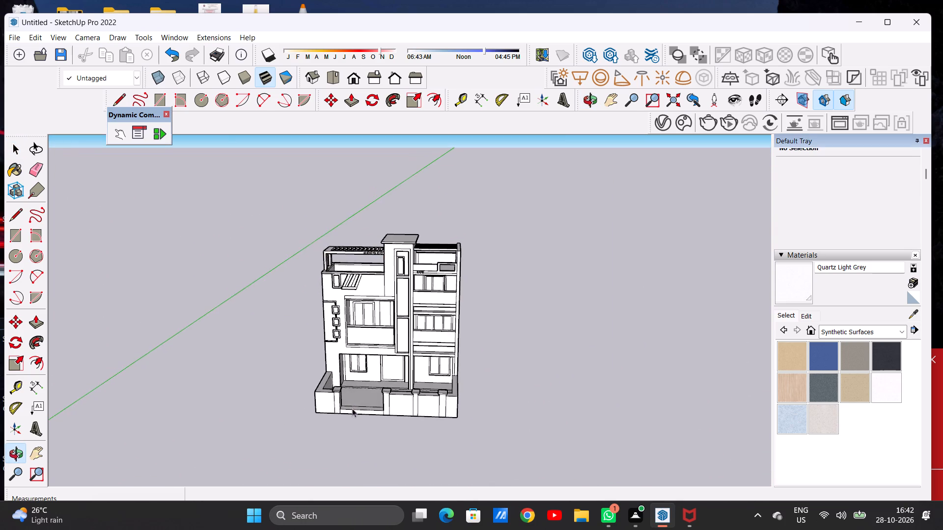
scroll(354, 375, "up", 3)
scroll(354, 375, "down", 1)
scroll(354, 375, "up", 15)
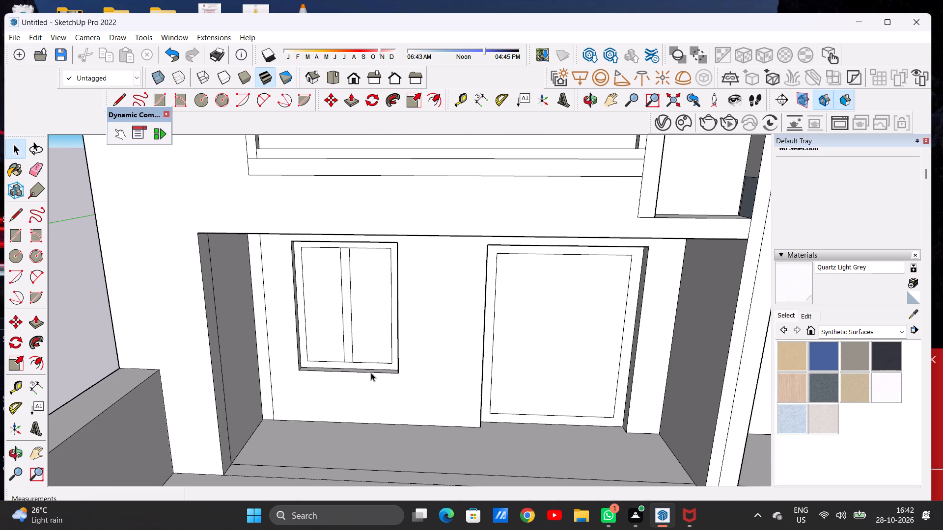
scroll(371, 372, "down", 19)
scroll(355, 360, "up", 1)
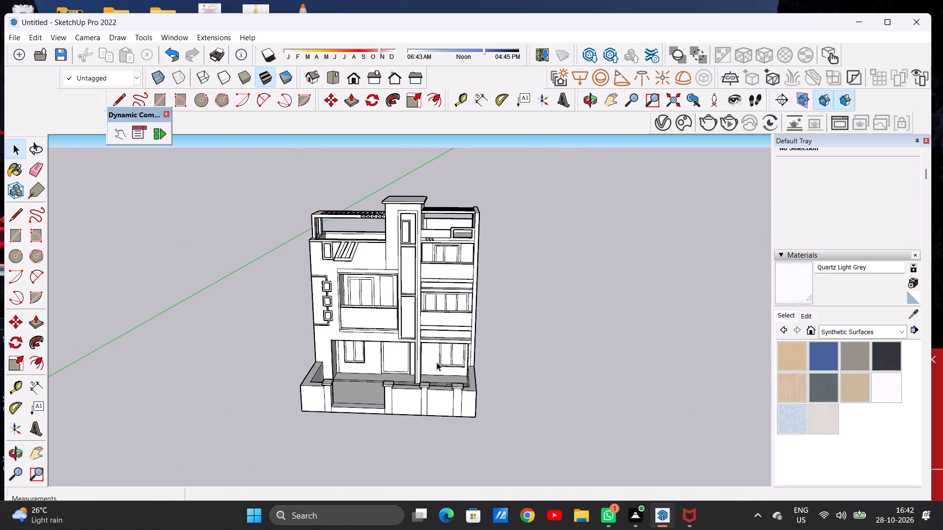
Inspect the house and boundary wall from the side and rear, ending back at the front elevation.
middle_click_drag(446, 361, 206, 347)
middle_click_drag(422, 335, 325, 338)
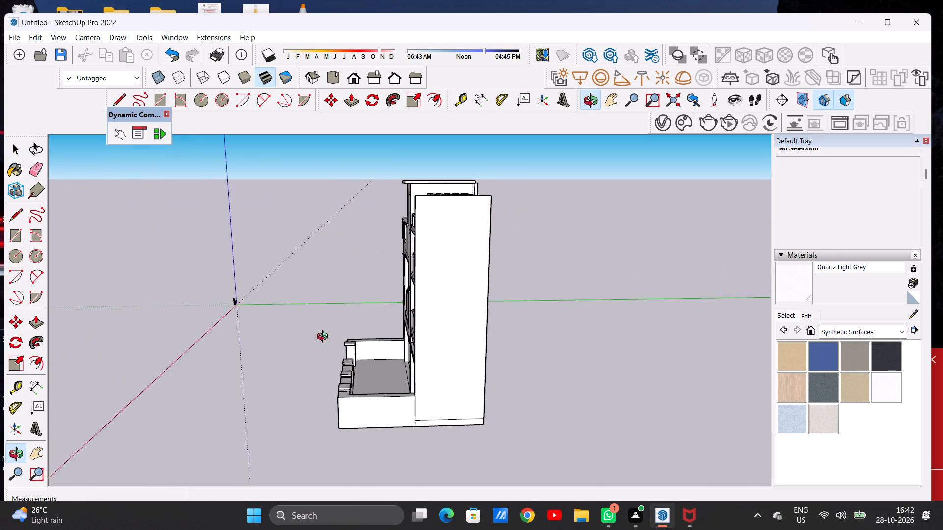
middle_click_drag(325, 338, 237, 388)
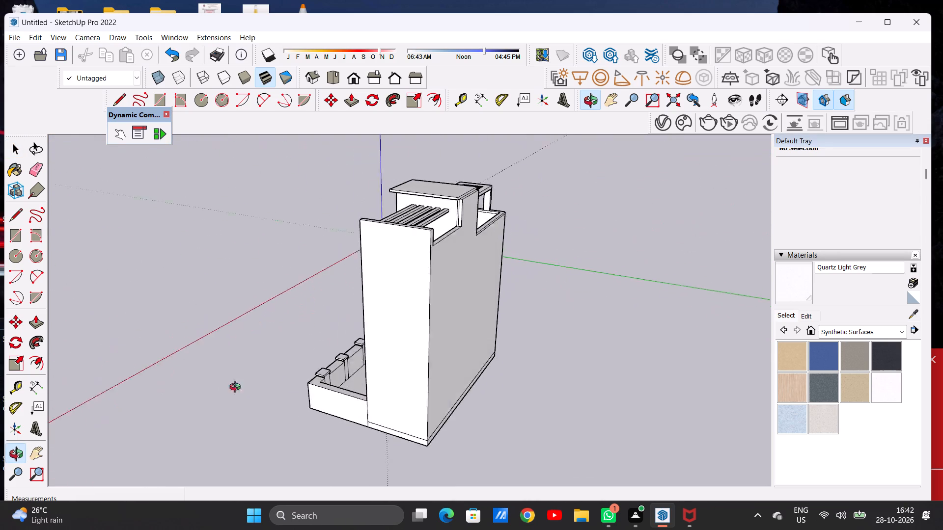
middle_click_drag(237, 388, 438, 377)
scroll(399, 371, "down", 6)
middle_click_drag(360, 379, 542, 334)
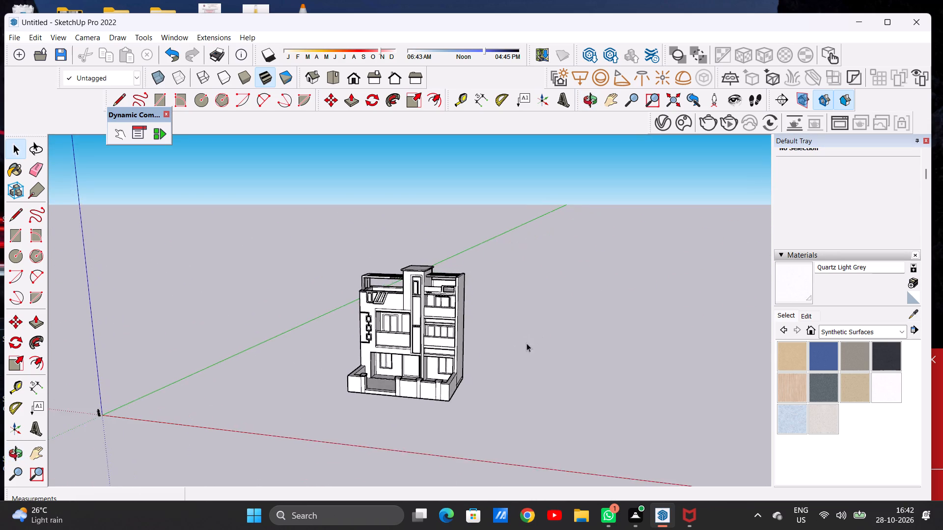
scroll(410, 365, "up", 5)
middle_click_drag(346, 371, 389, 380)
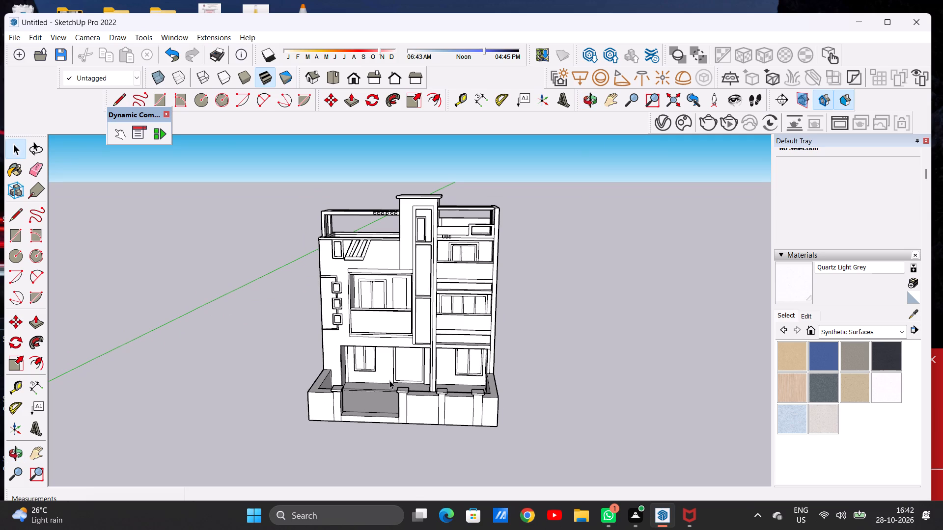
Examine the low wall across the gate opening and the two pillars beside it.
scroll(372, 351, "down", 6)
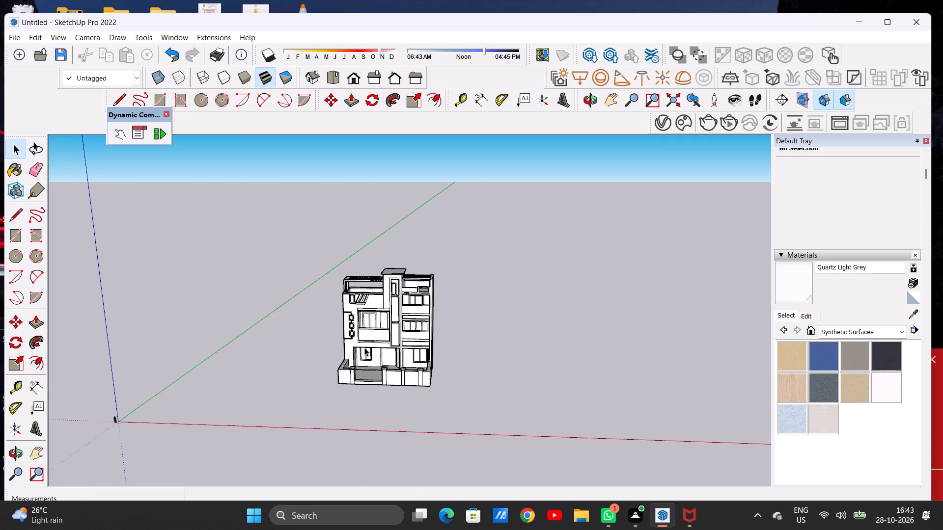
scroll(364, 347, "down", 1)
scroll(367, 380, "up", 16)
middle_click(348, 350)
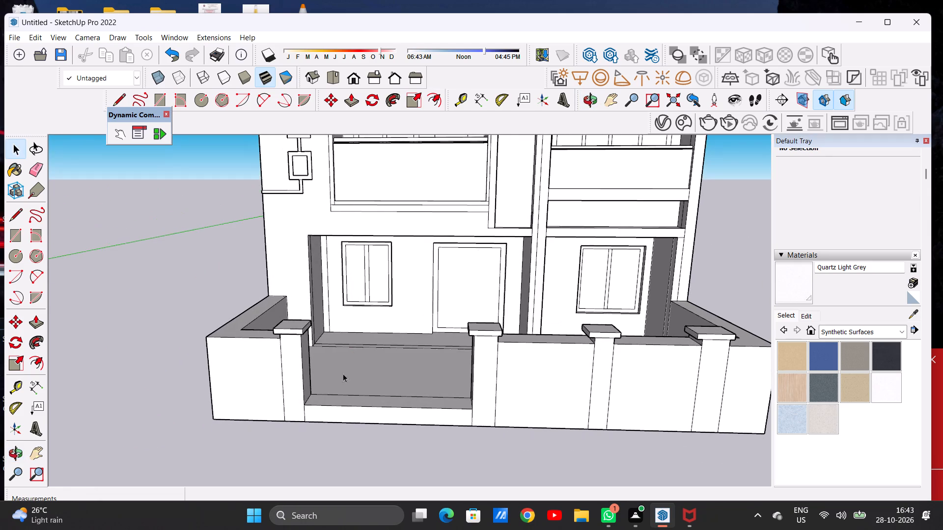
scroll(343, 387, "down", 9)
middle_click_drag(349, 378, 345, 460)
scroll(354, 410, "up", 14)
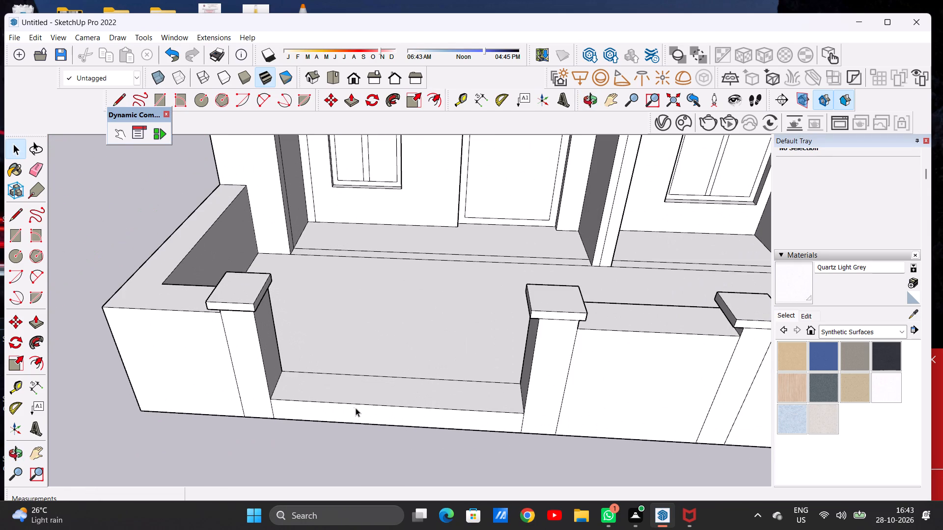
scroll(331, 384, "down", 4)
middle_click_drag(389, 402, 380, 358)
scroll(434, 377, "up", 5)
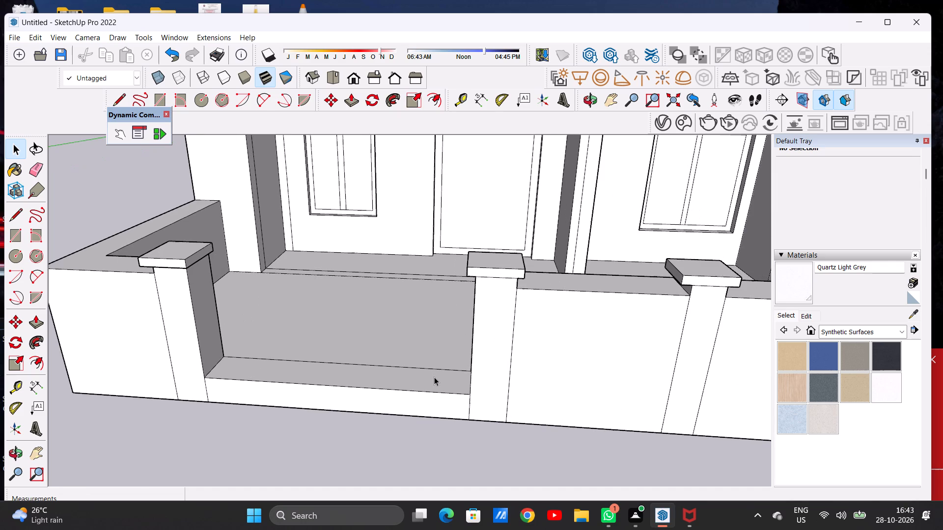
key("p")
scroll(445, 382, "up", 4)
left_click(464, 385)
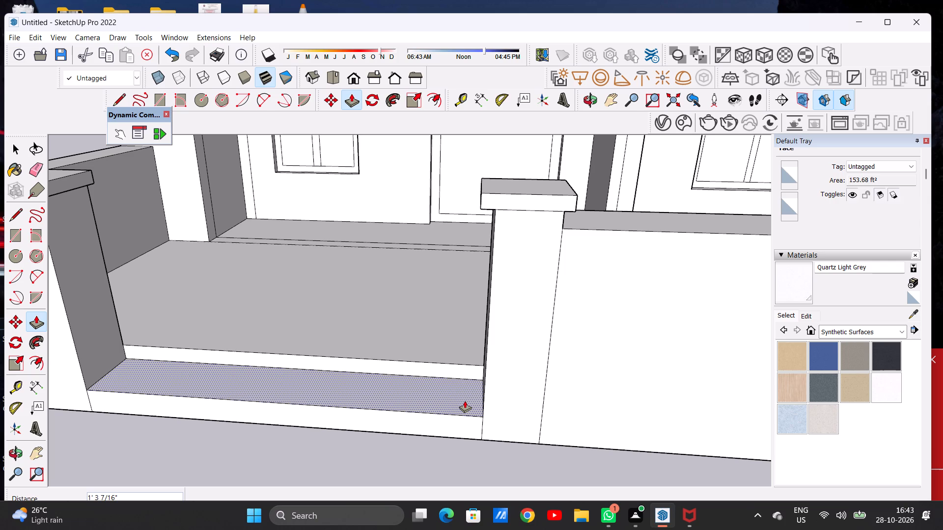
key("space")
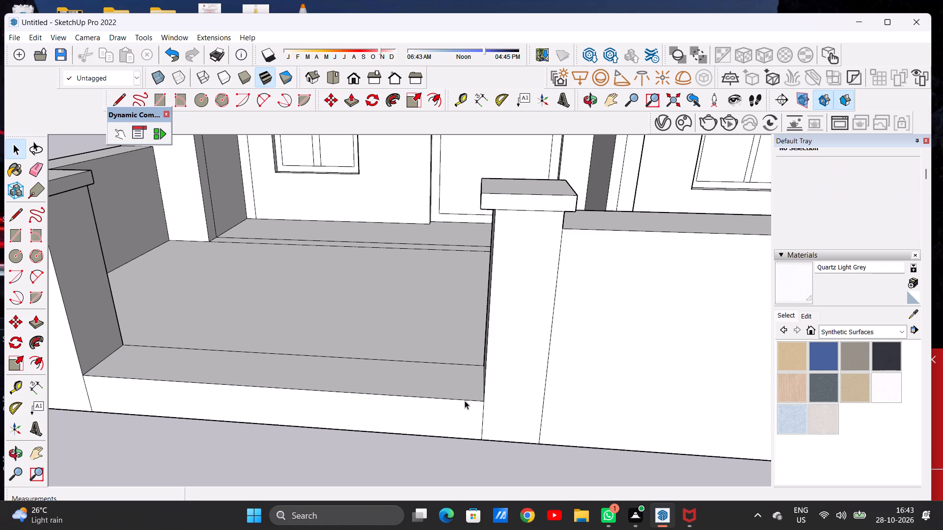
Inspect the front boundary wall from above and from the front, comparing its top with the pillar caps.
scroll(465, 400, "down", 5)
scroll(451, 403, "up", 1)
scroll(445, 404, "down", 9)
middle_click_drag(314, 374, 233, 444)
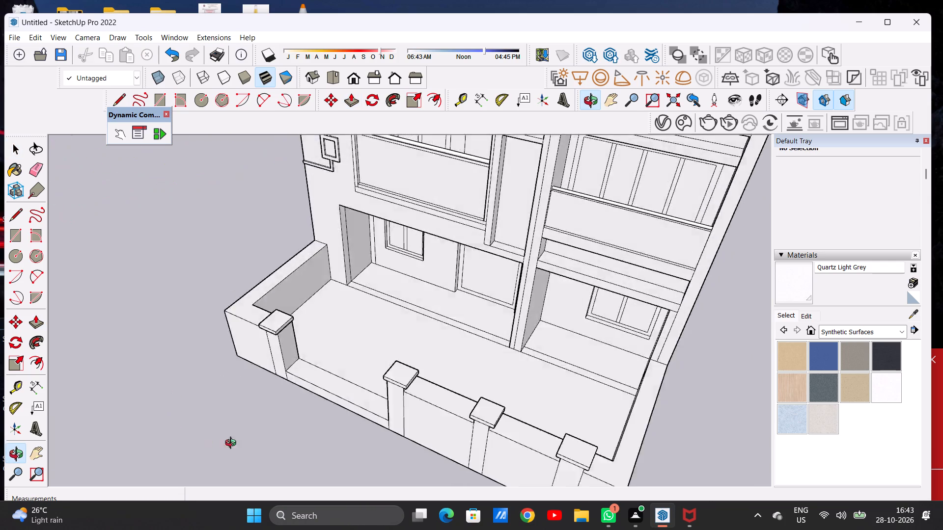
middle_click_drag(233, 444, 342, 350)
scroll(315, 406, "down", 1)
scroll(315, 409, "up", 2)
scroll(317, 411, "down", 4)
middle_click_drag(347, 426, 330, 397)
scroll(347, 381, "up", 6)
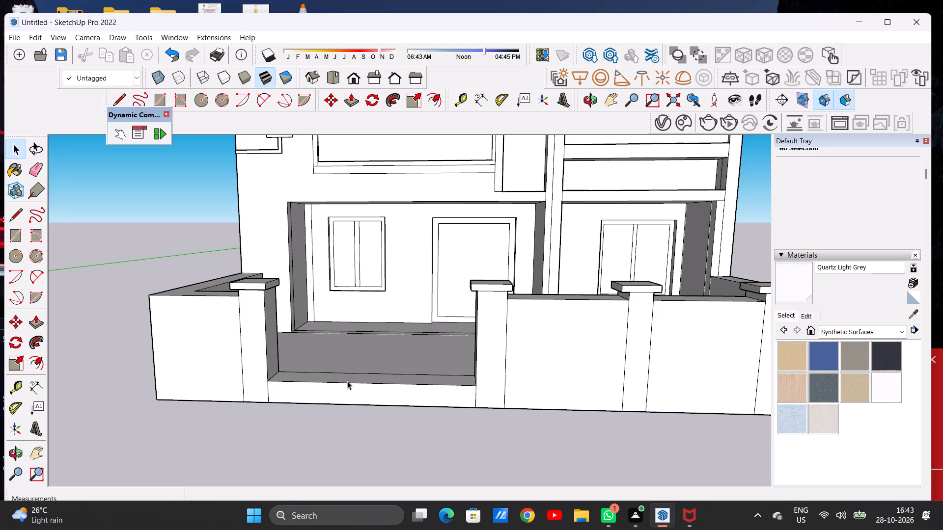
scroll(344, 359, "down", 8)
scroll(438, 330, "up", 13)
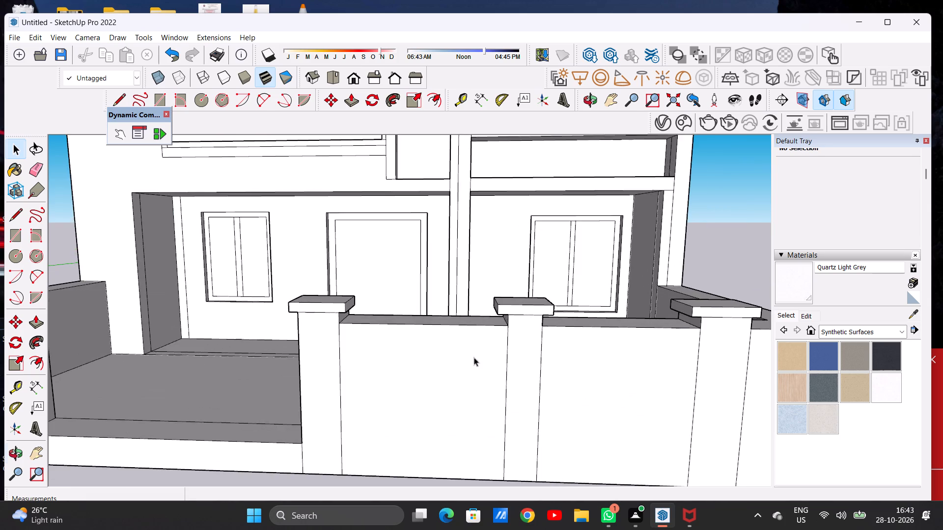
middle_click_drag(474, 357, 485, 351)
scroll(340, 351, "down", 5)
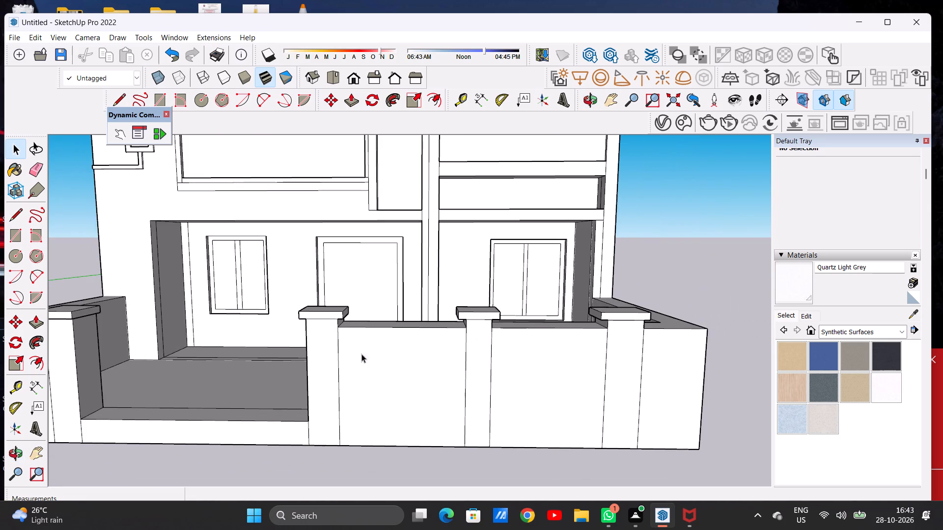
scroll(394, 338, "up", 5)
scroll(366, 346, "down", 3)
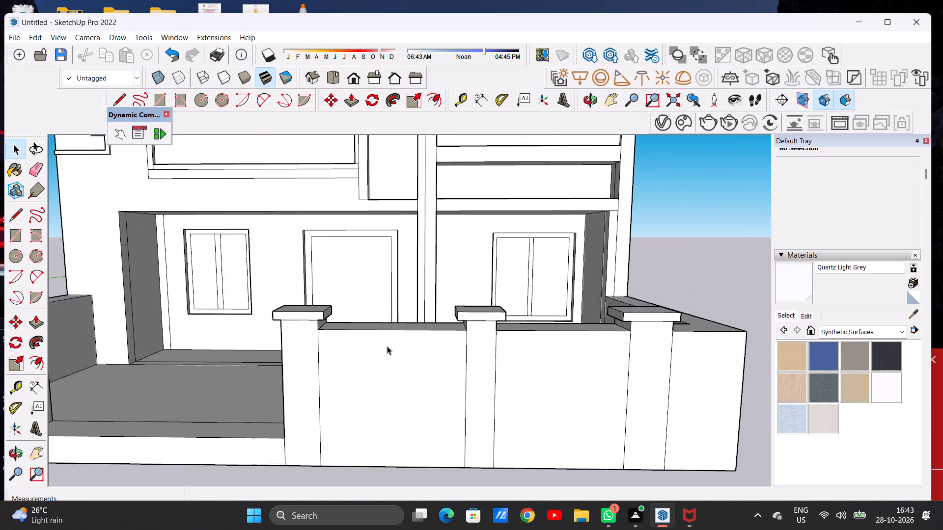
scroll(387, 346, "down", 2)
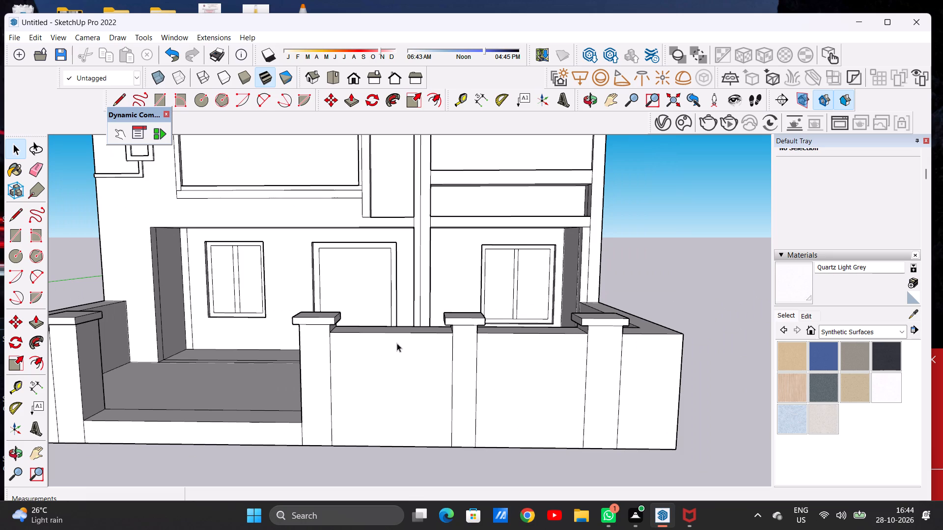
scroll(408, 339, "down", 4)
middle_click(388, 343)
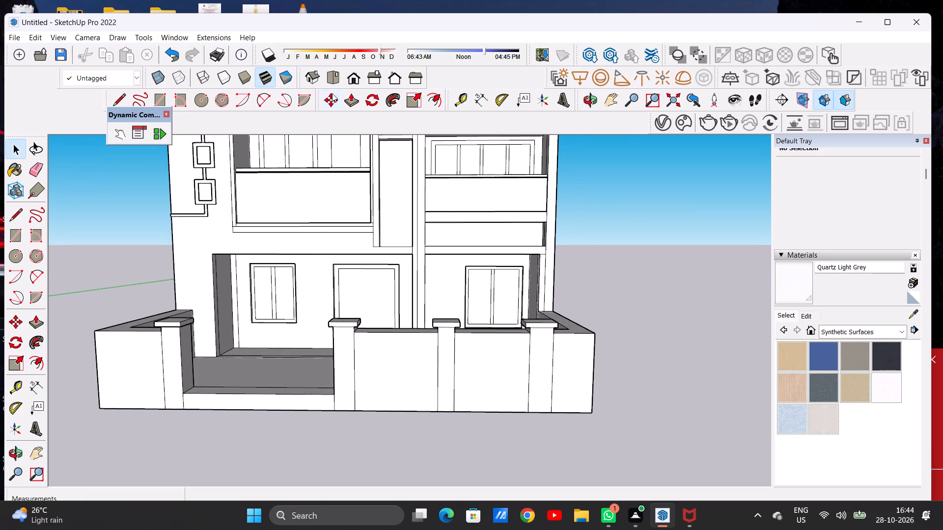
Check the boundary wall and house from the standard front view and slightly above it.
left_click(356, 77)
scroll(318, 345, "down", 4)
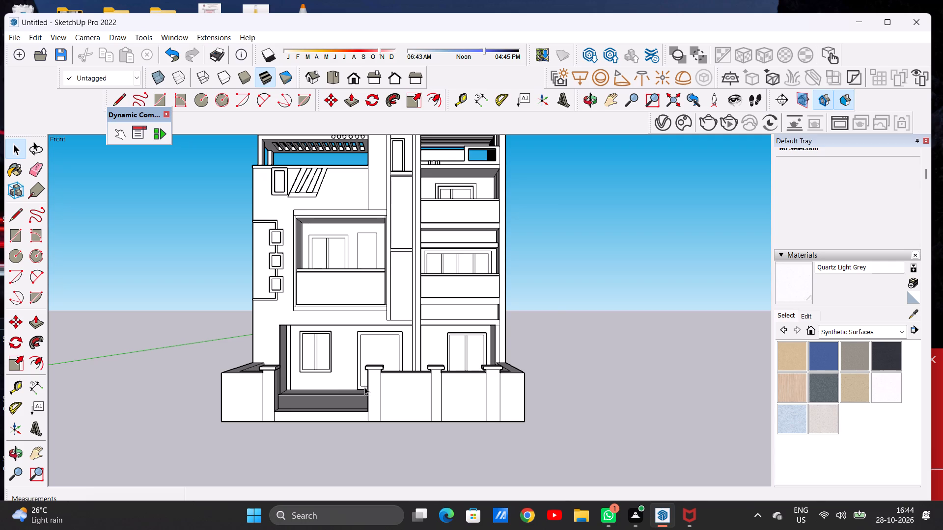
scroll(364, 395, "up", 4)
scroll(364, 395, "down", 1)
scroll(364, 395, "up", 2)
middle_click_drag(372, 373, 371, 426)
scroll(348, 336, "down", 6)
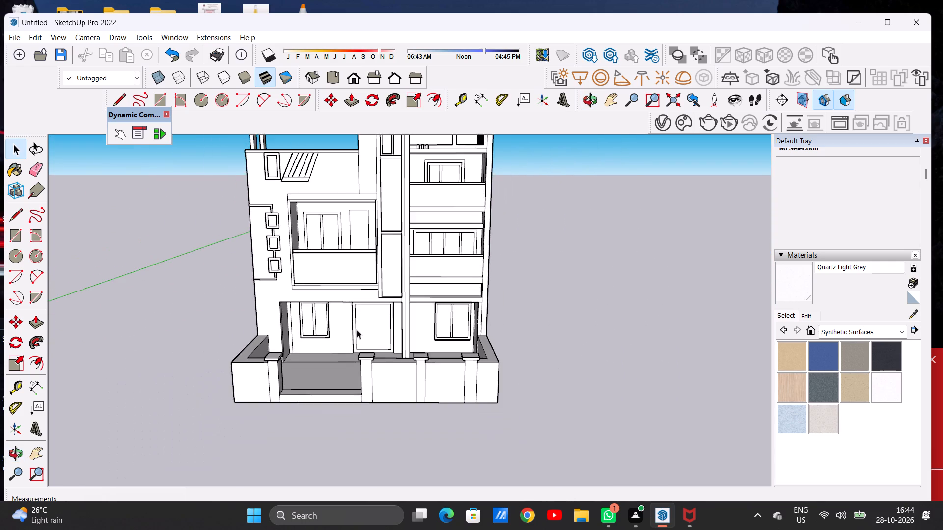
scroll(369, 383, "up", 2)
scroll(369, 383, "down", 1)
scroll(369, 383, "up", 10)
Push/Pull the top of the front wall section between the gate pillar and the middle pillar up 6 13/16".
middle_click_drag(404, 386, 394, 366)
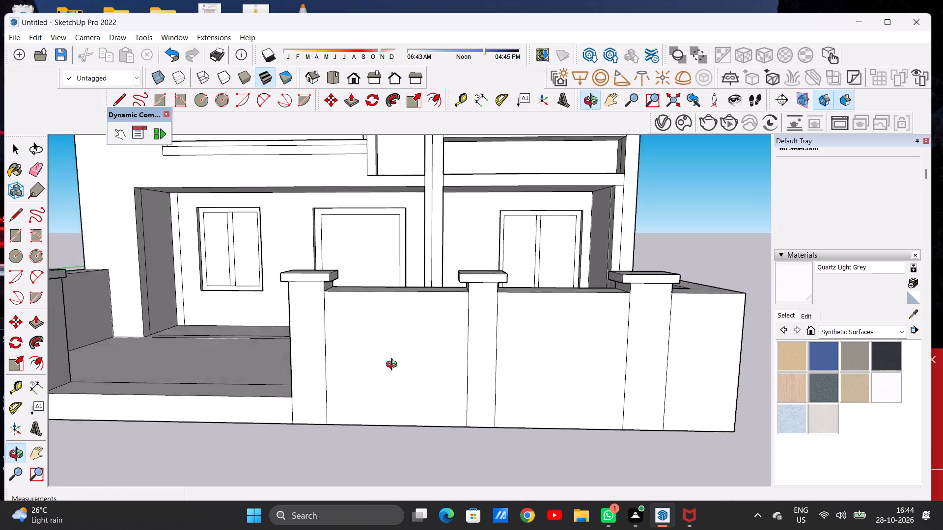
middle_click_drag(394, 366, 397, 385)
middle_click_drag(389, 352, 387, 365)
middle_click_drag(386, 365, 386, 346)
scroll(439, 325, "up", 6)
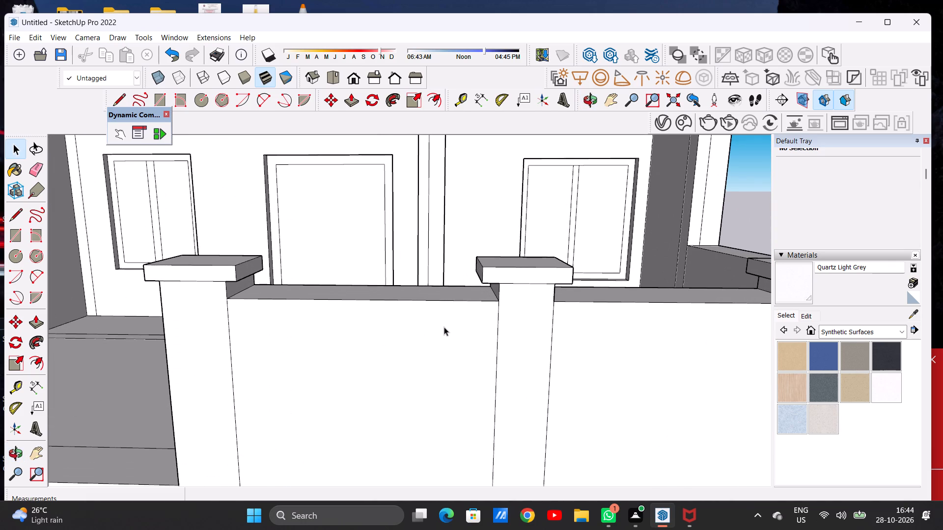
key("p")
scroll(456, 309, "up", 1)
scroll(456, 309, "down", 1)
scroll(456, 309, "up", 3)
scroll(456, 309, "down", 1)
scroll(456, 309, "up", 1)
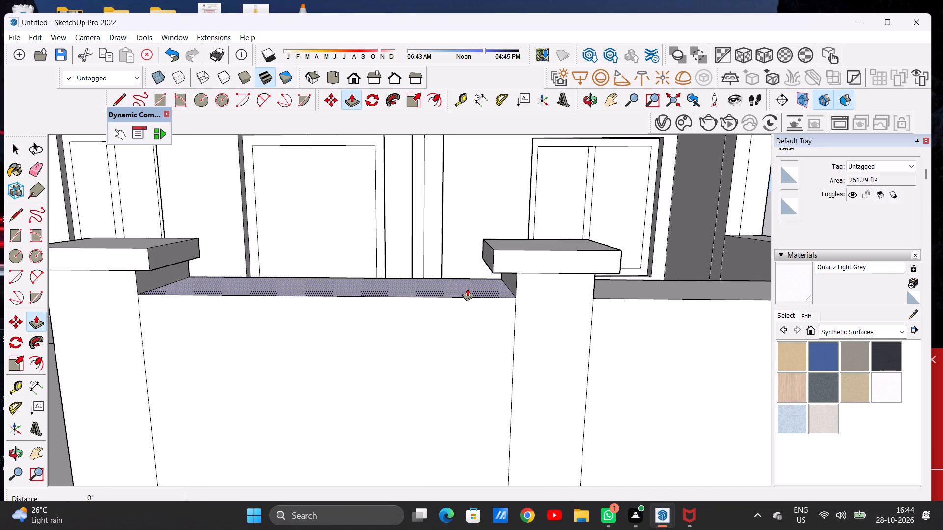
left_click(467, 289)
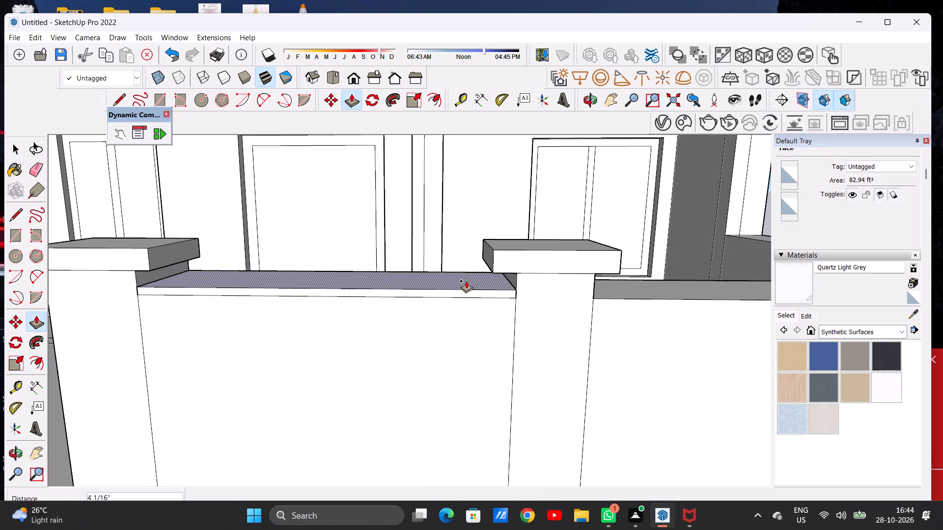
left_click(466, 276)
Push/Pull the top of the wall section between the middle and last pillars up 6 13/16", level with the raised section.
scroll(434, 297, "down", 6)
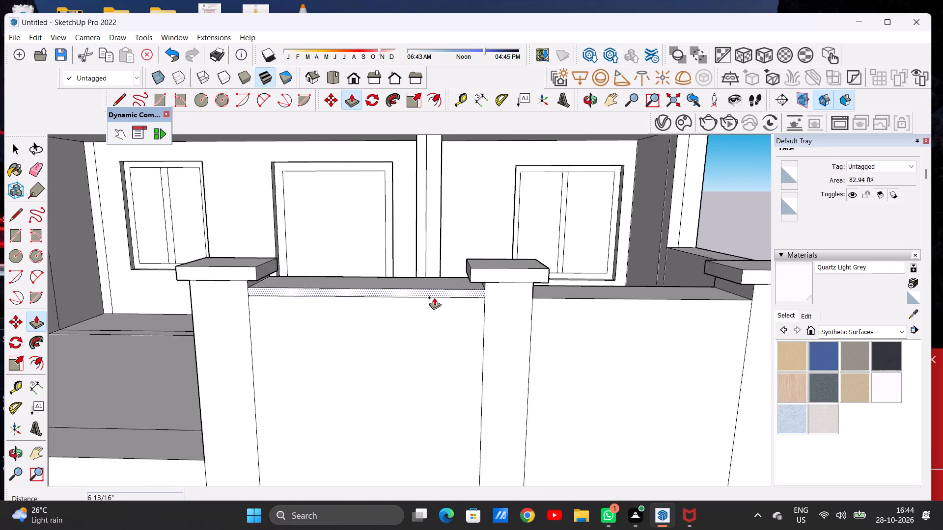
scroll(548, 287, "up", 5)
scroll(548, 288, "down", 1)
scroll(548, 289, "up", 1)
left_click(538, 294)
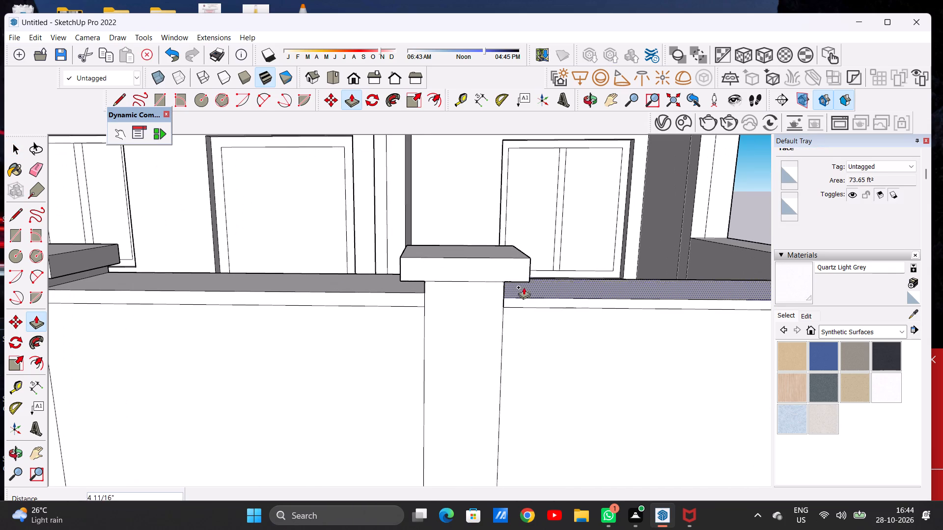
left_click(422, 294)
Push/Pull the top of the corner wall beyond the last pillar, including its side return, up 6 13/16" to match.
scroll(421, 321, "down", 3)
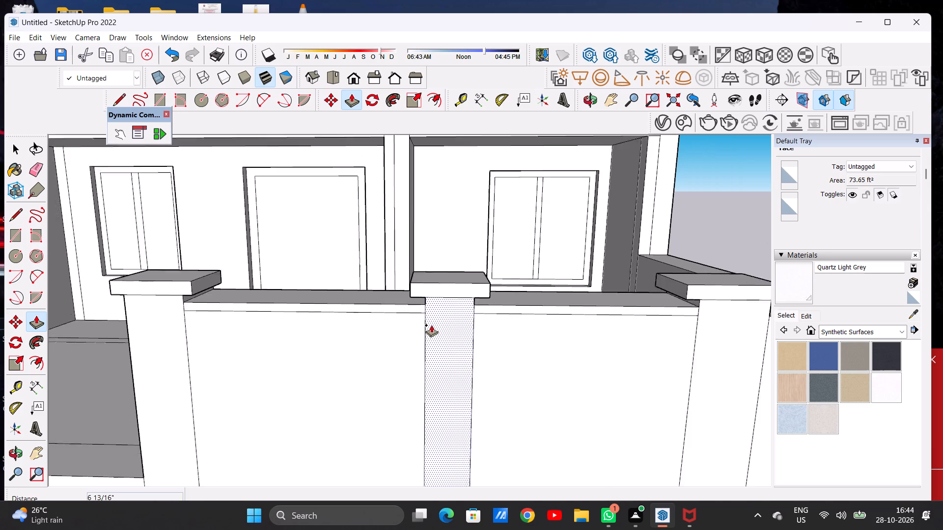
scroll(431, 325, "down", 8)
middle_click_drag(564, 312, 488, 315)
scroll(573, 337, "up", 7)
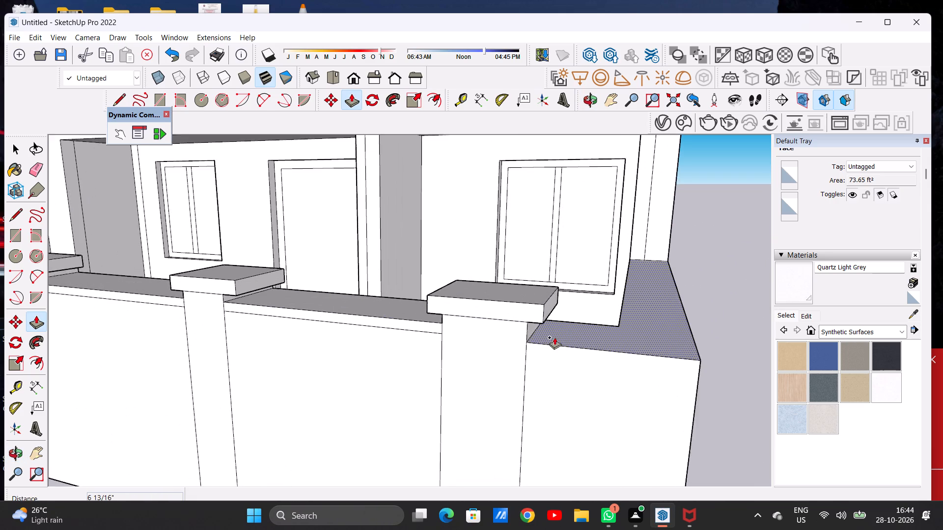
left_click(550, 337)
left_click(425, 323)
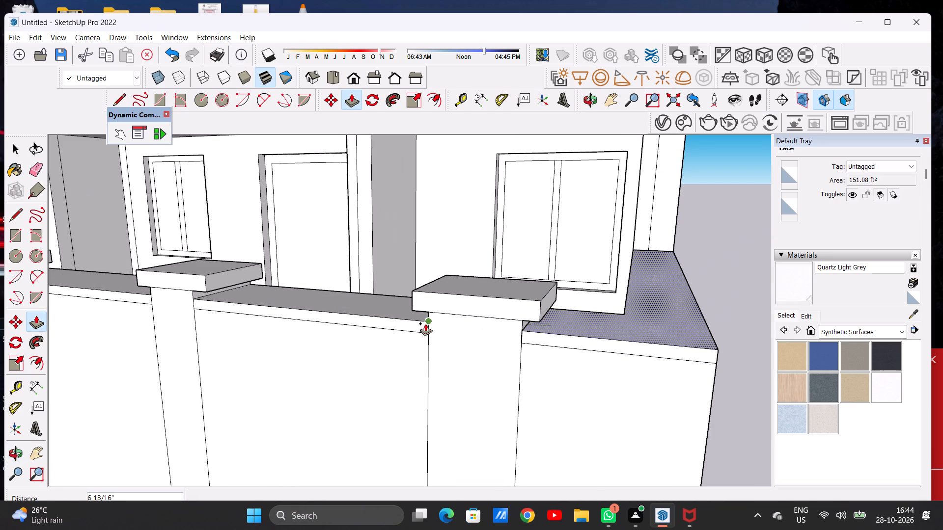
Push/Pull the top of the corner wall beyond the first gate pillar, including its side return, up 6 13/16" to match the raised front wall.
scroll(580, 357, "down", 12)
middle_click_drag(326, 350, 387, 343)
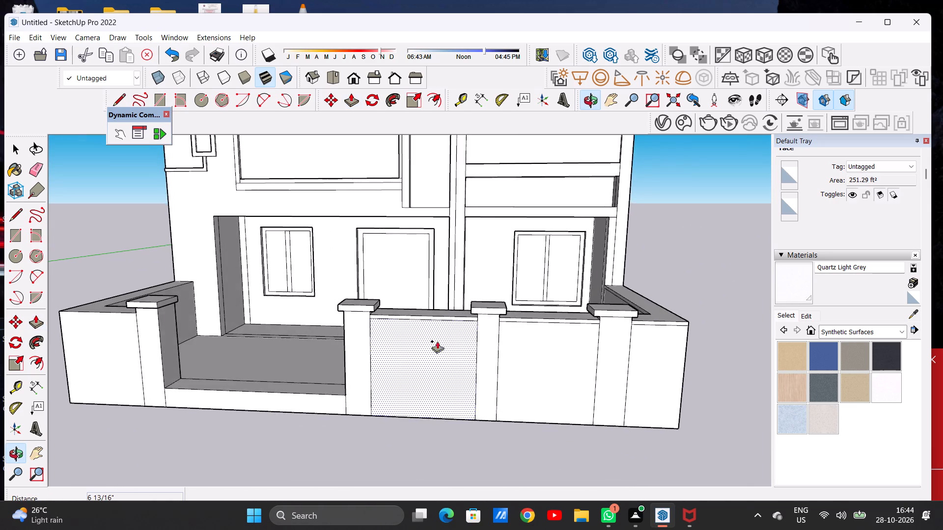
scroll(516, 332, "down", 6)
scroll(294, 322, "up", 13)
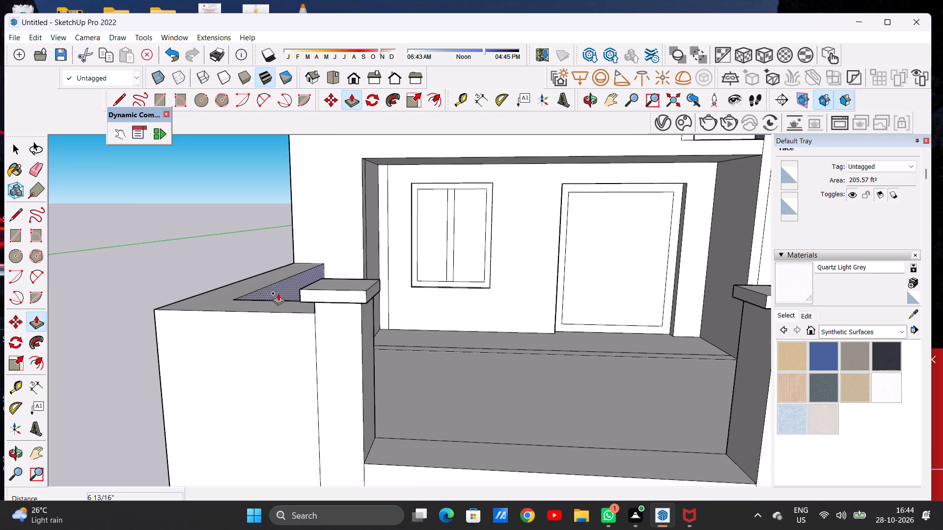
middle_click_drag(276, 303, 280, 327)
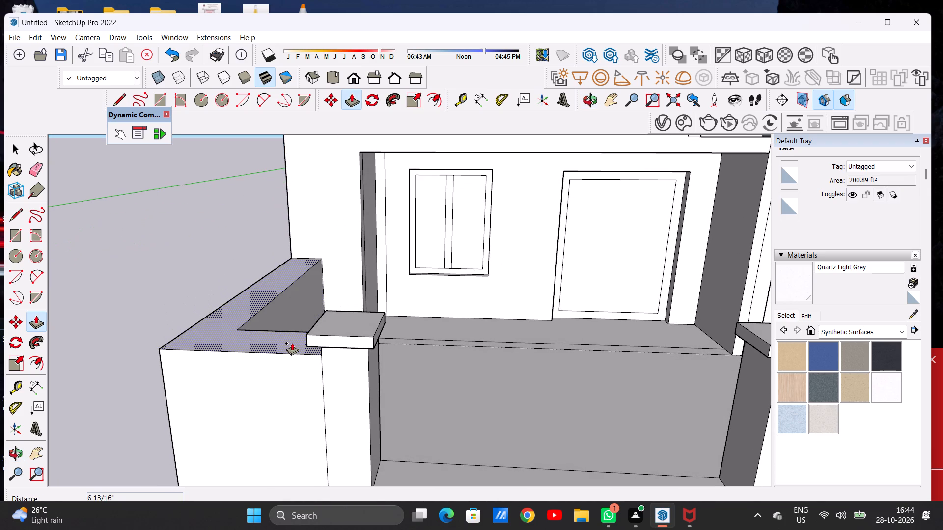
left_click(292, 343)
scroll(291, 335, "down", 10)
scroll(510, 344, "up", 13)
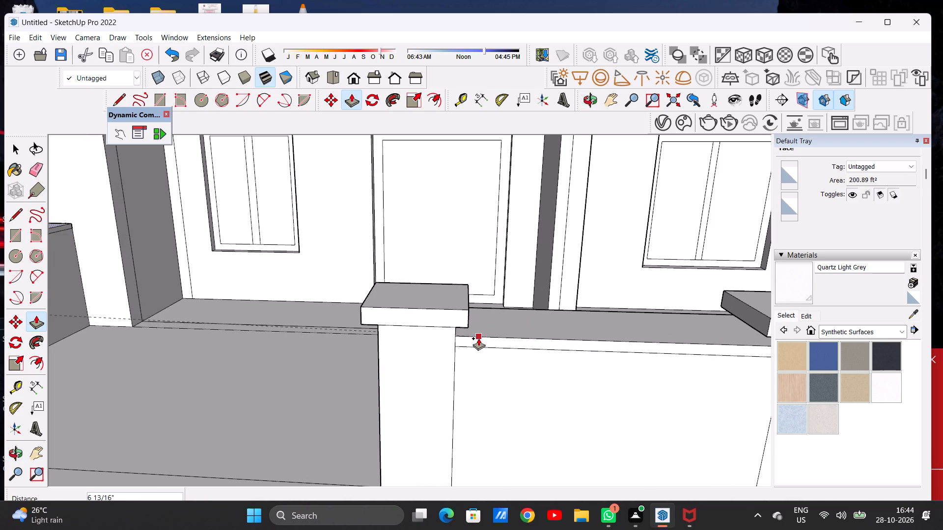
left_click(478, 338)
key("space")
scroll(510, 358, "down", 12)
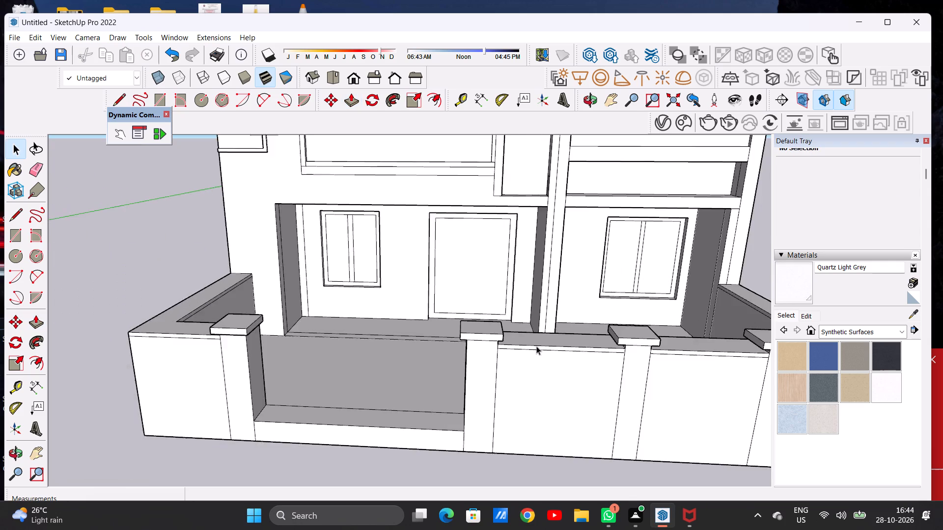
Inspect the raised boundary wall, the porch floor and the whole front elevation from the front and from above.
scroll(536, 346, "down", 2)
scroll(320, 343, "up", 9)
middle_click_drag(310, 358, 328, 315)
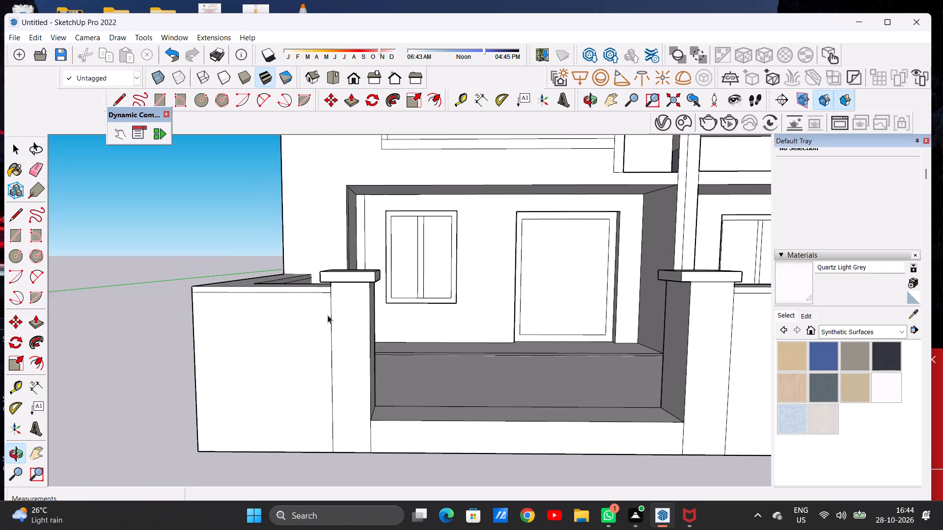
middle_click_drag(328, 315, 327, 313)
scroll(288, 346, "down", 14)
middle_click_drag(420, 377, 417, 370)
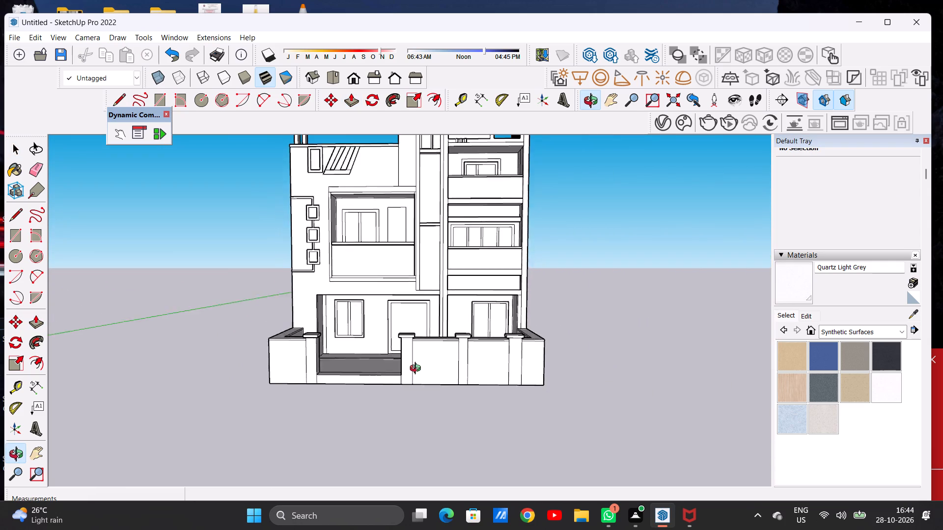
middle_click_drag(417, 370, 417, 353)
scroll(419, 357, "up", 7)
scroll(424, 365, "down", 7)
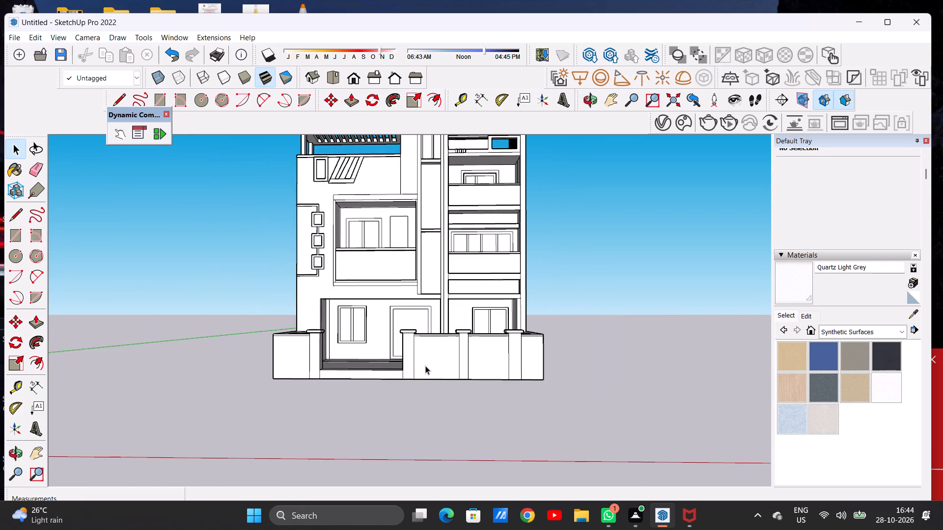
scroll(425, 366, "down", 1)
middle_click_drag(422, 346, 417, 449)
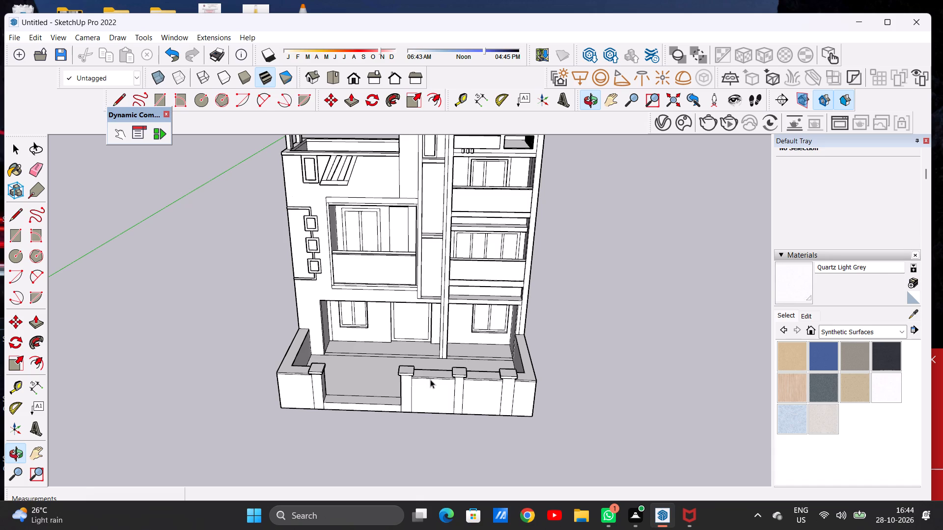
middle_click_drag(458, 343, 323, 393)
scroll(428, 353, "up", 8)
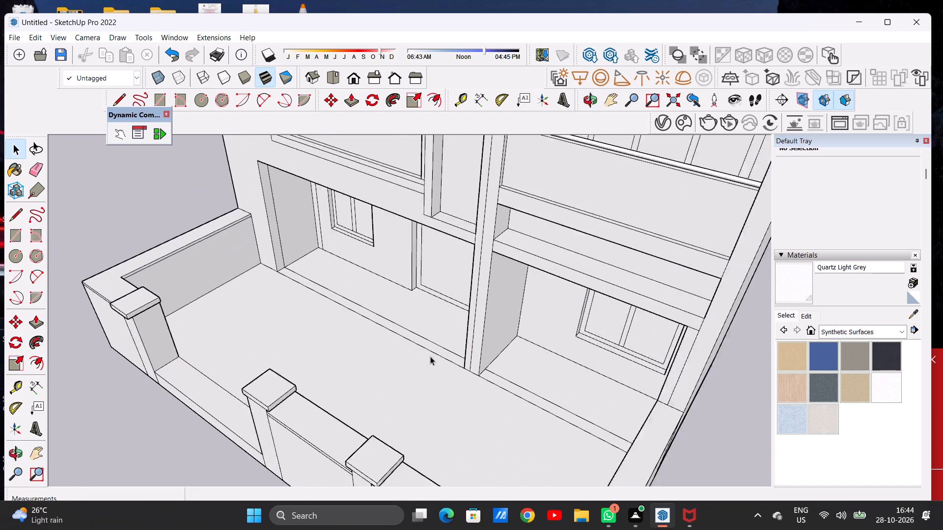
scroll(430, 356, "up", 7)
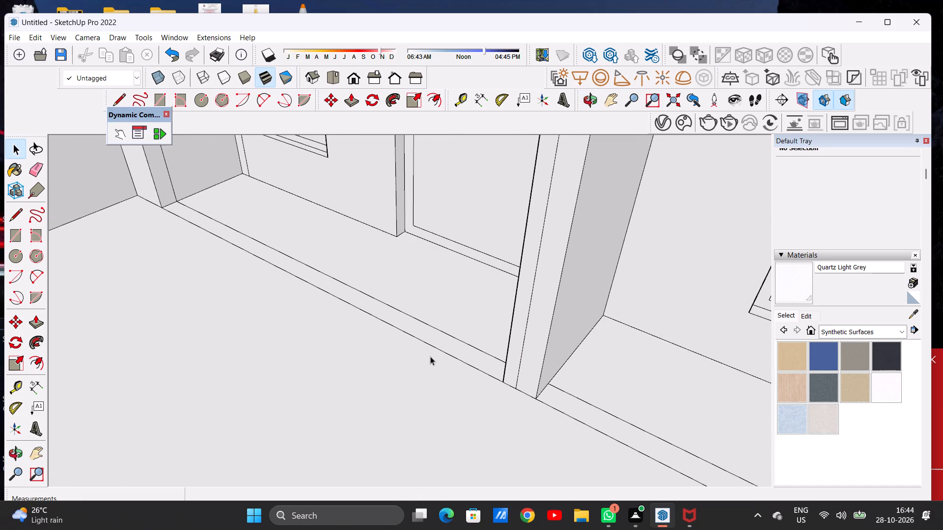
scroll(430, 356, "down", 9)
middle_click_drag(433, 373, 492, 341)
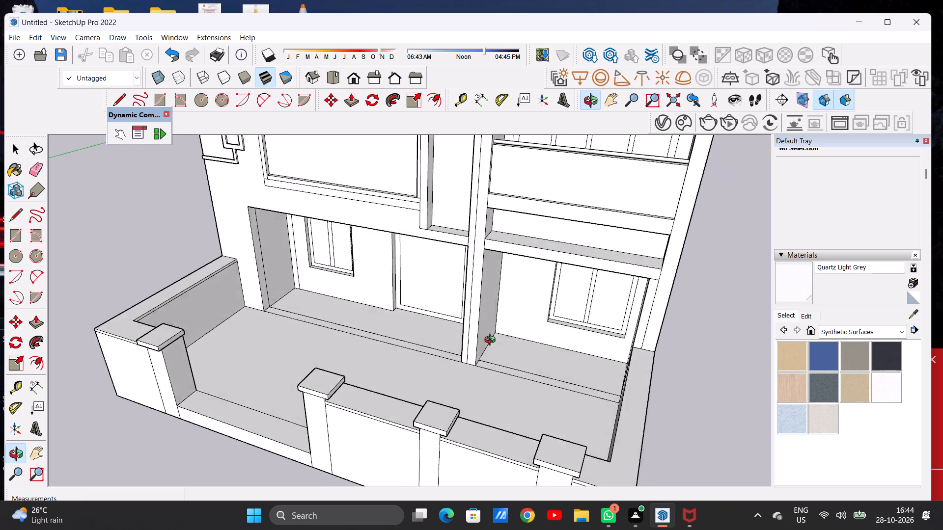
middle_click_drag(492, 341, 507, 331)
scroll(435, 354, "up", 1)
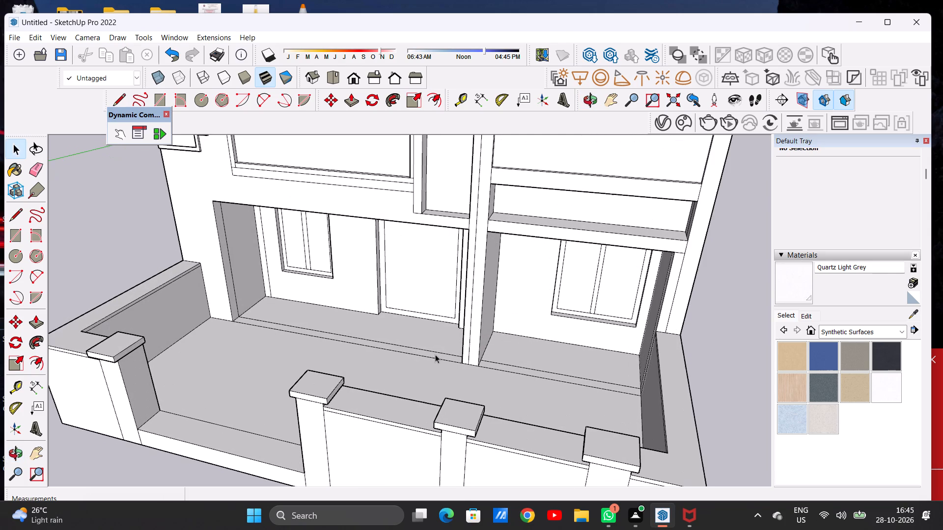
scroll(451, 357, "up", 4)
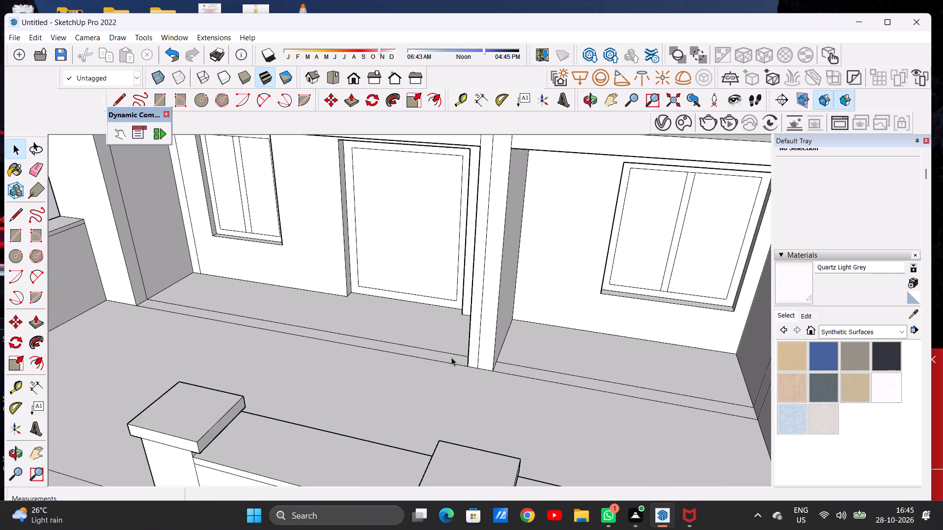
scroll(451, 357, "up", 1)
scroll(425, 363, "down", 4)
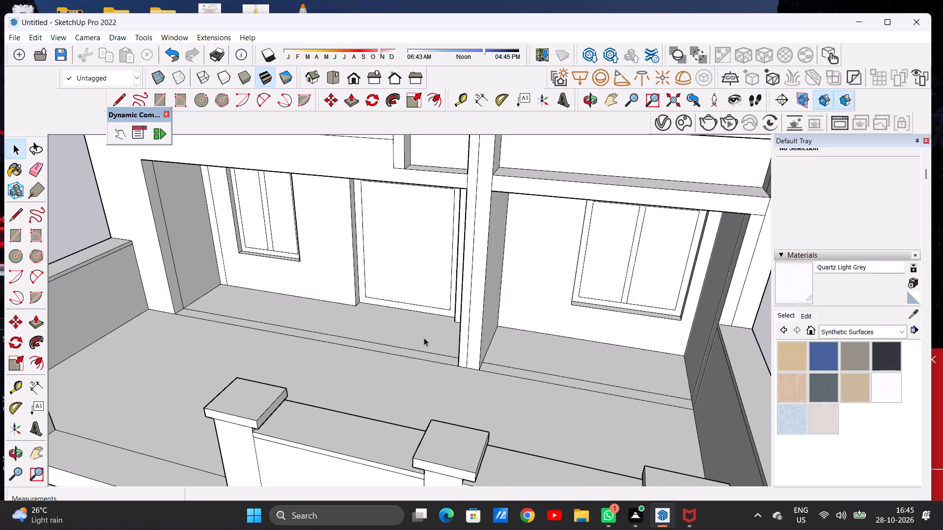
scroll(426, 345, "down", 3)
scroll(428, 349, "up", 1)
scroll(428, 349, "down", 1)
scroll(457, 313, "down", 13)
middle_click_drag(439, 340, 452, 303)
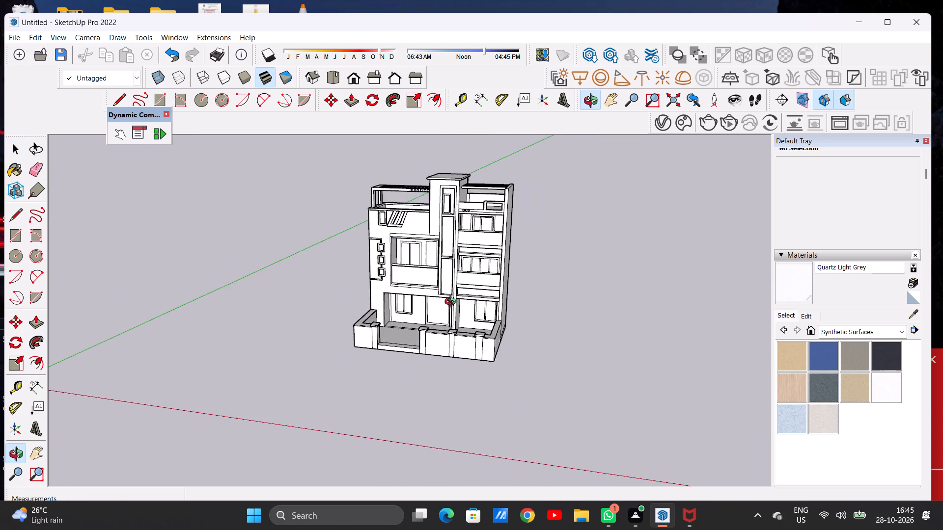
middle_click_drag(452, 303, 486, 300)
scroll(488, 314, "up", 6)
middle_click_drag(454, 367, 457, 337)
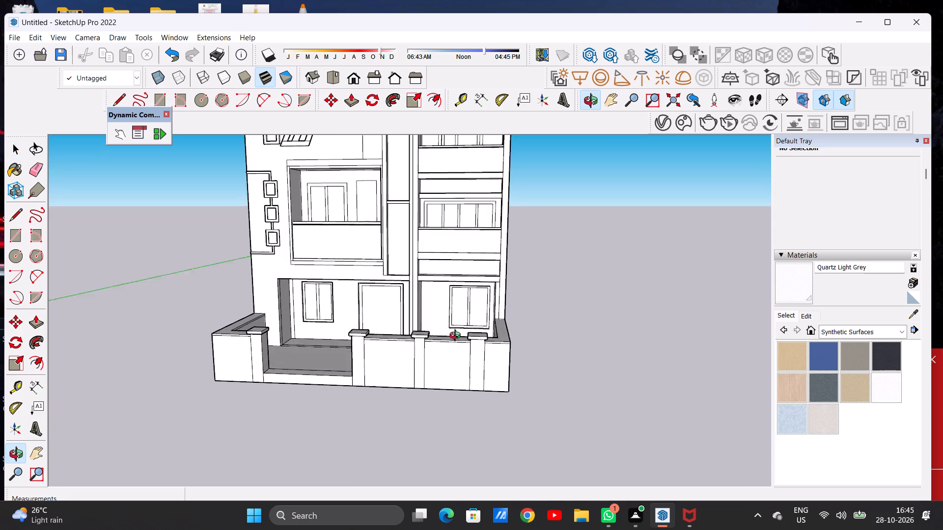
middle_click_drag(457, 337, 459, 335)
scroll(380, 382, "up", 14)
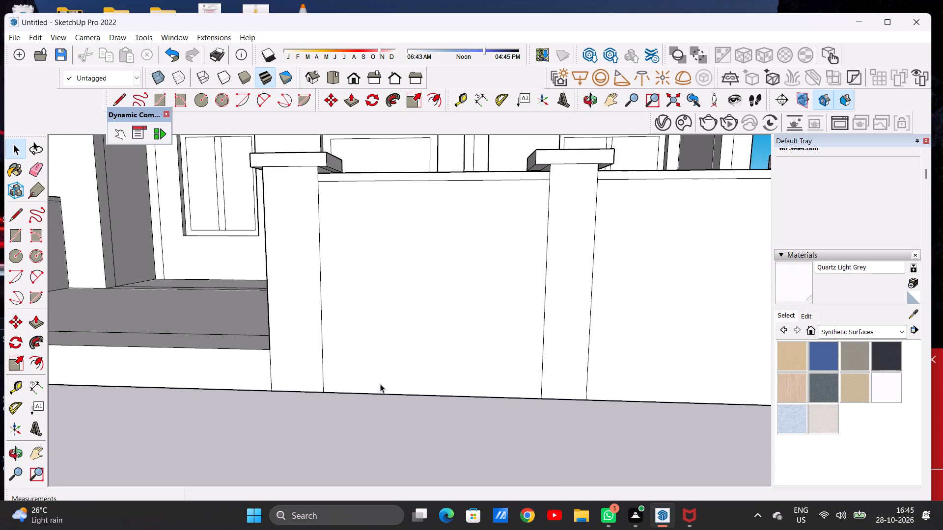
Draw a horizontal line across the front face of the second gate pillar, just above its base.
key("l")
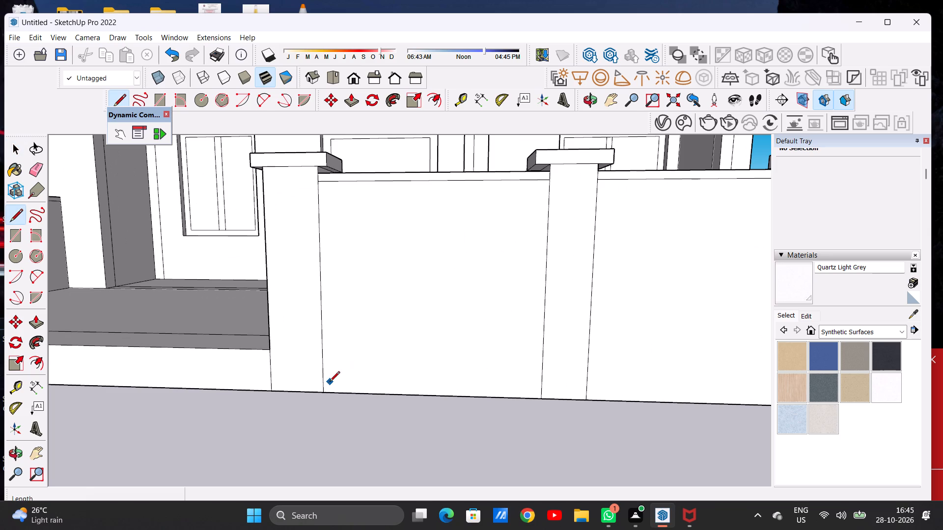
scroll(330, 382, "down", 3)
scroll(309, 392, "up", 4)
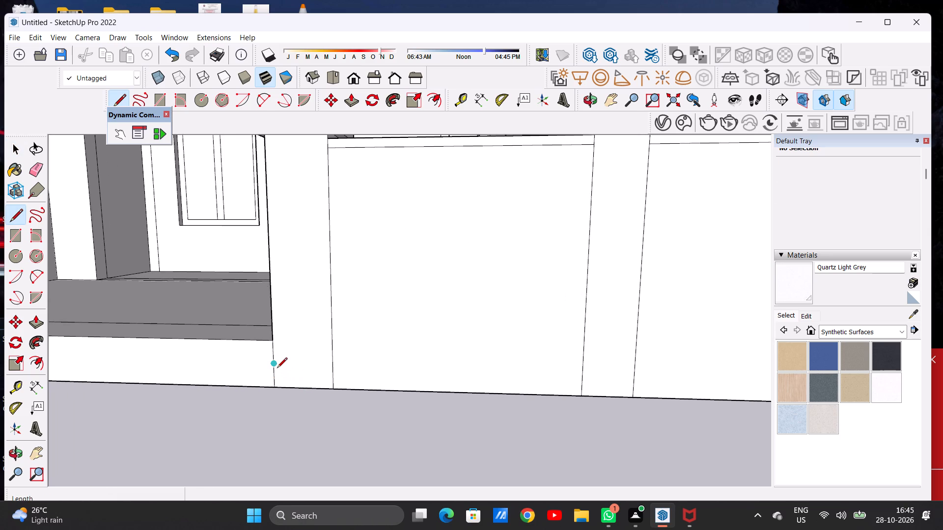
scroll(276, 370, "up", 1)
scroll(276, 370, "down", 1)
scroll(276, 370, "up", 3)
left_click(271, 364)
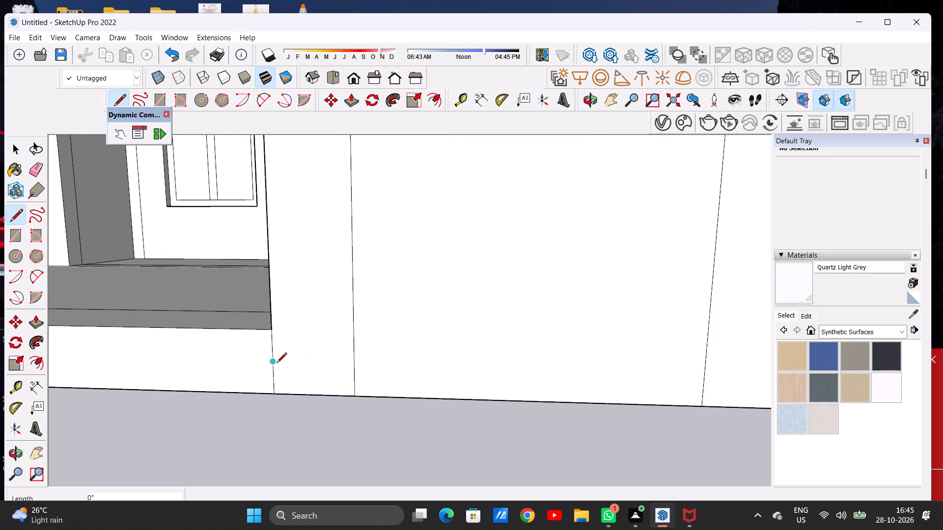
left_click(354, 363)
Draw matching horizontal base lines across the front faces of the middle pillar and the last pillar.
scroll(284, 378, "down", 16)
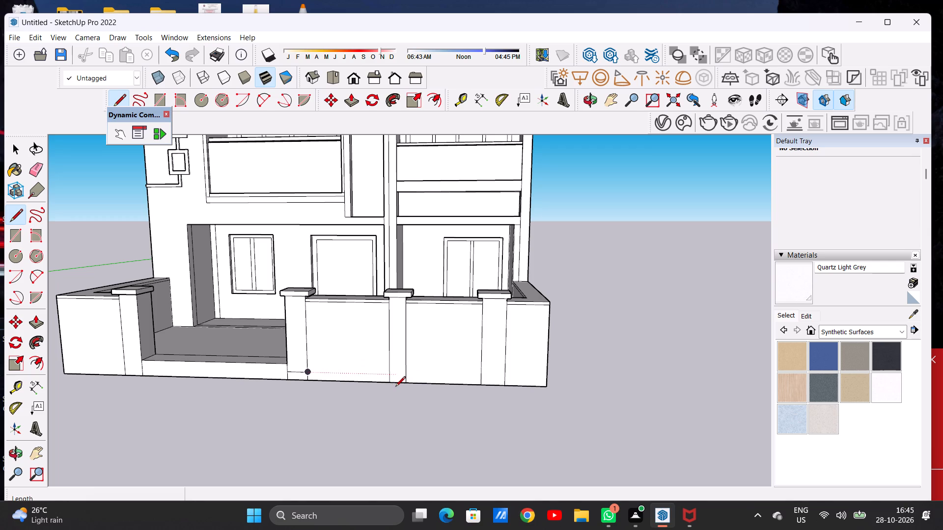
scroll(396, 387, "up", 7)
left_click(383, 359)
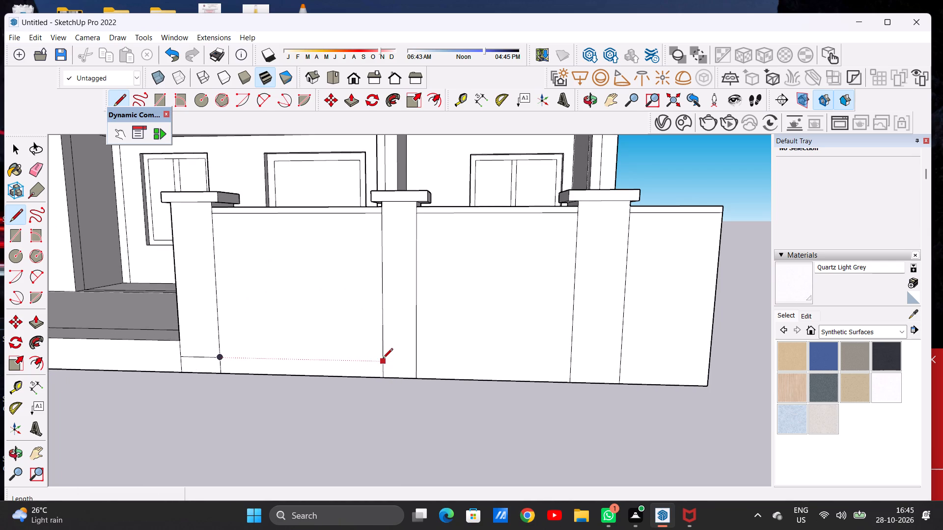
left_click(419, 358)
scroll(341, 371, "down", 5)
scroll(494, 367, "up", 6)
left_click(471, 371)
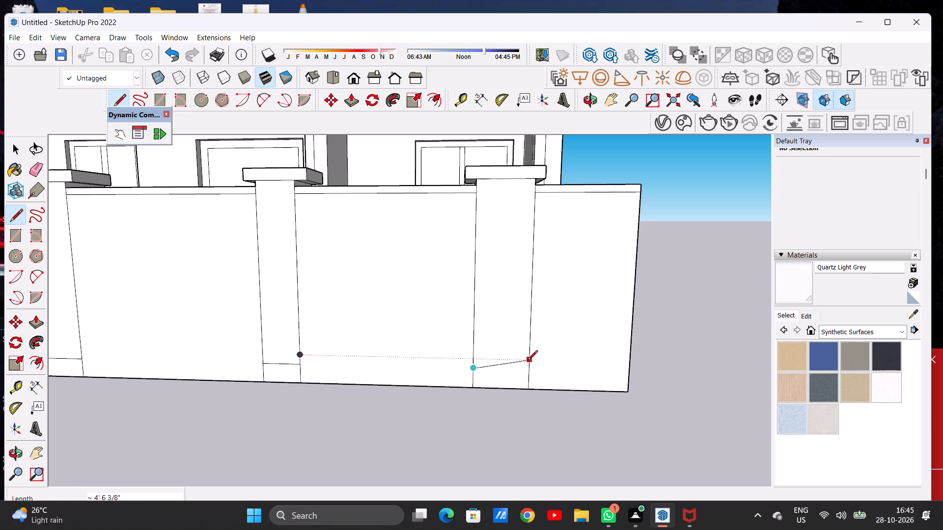
left_click(527, 368)
Draw a horizontal line across the front face of the first gate pillar, just above its base.
scroll(524, 365, "down", 12)
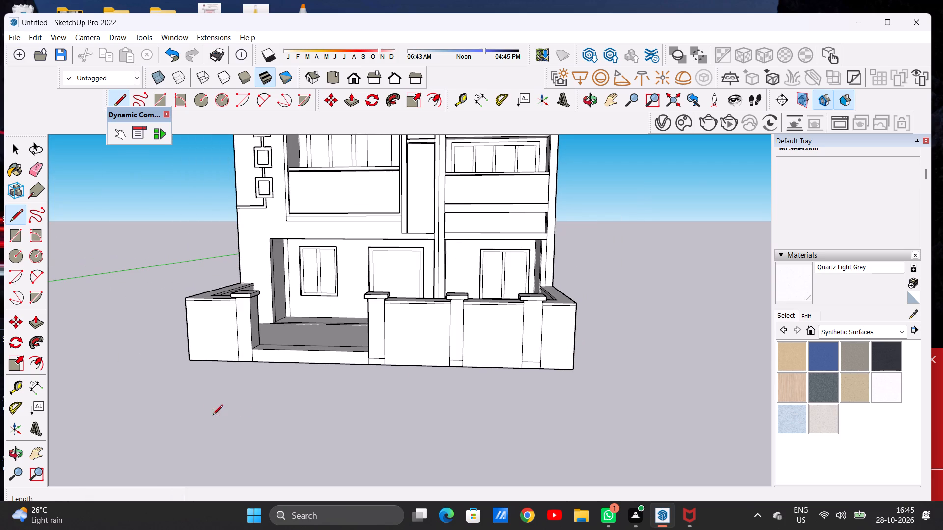
scroll(221, 381, "up", 11)
scroll(233, 372, "down", 1)
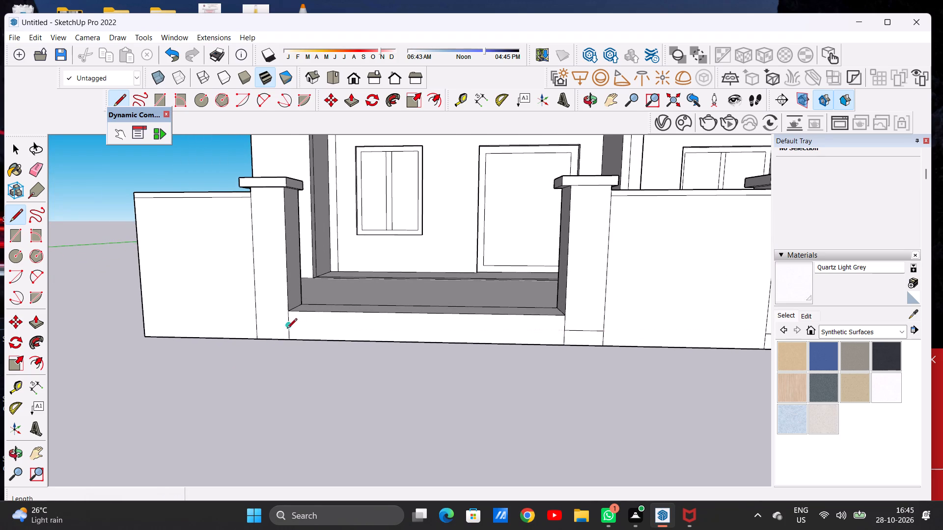
left_click(288, 327)
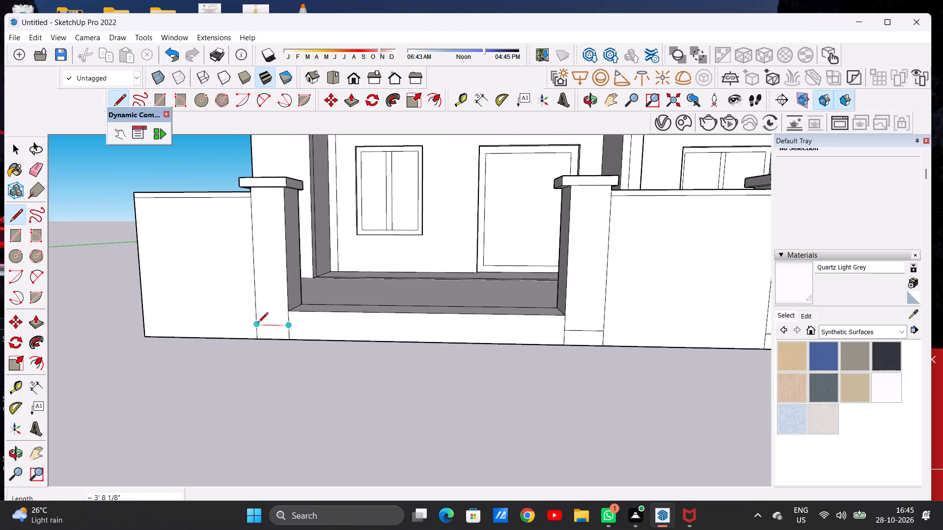
left_click(258, 323)
key("space")
Push both boundary wall panels between the second gate pillar, middle pillar and last pillar inward by 1' 4 3/4".
scroll(251, 319, "down", 16)
middle_click_drag(339, 331, 361, 325)
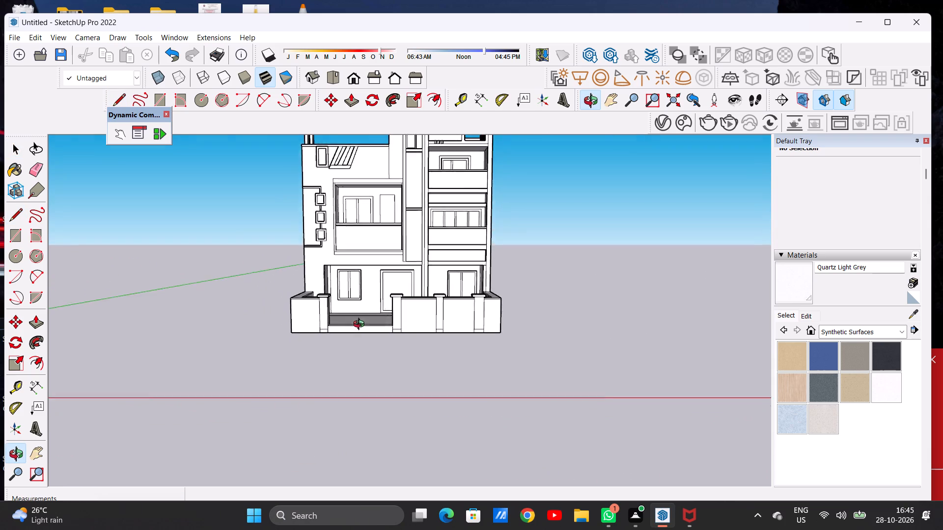
middle_click_drag(361, 325, 361, 328)
scroll(341, 370, "down", 3)
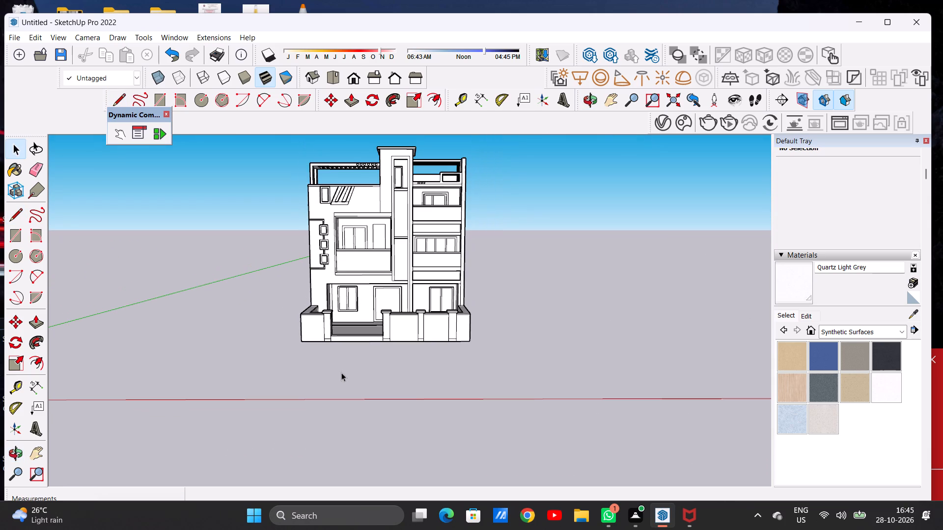
scroll(415, 327, "up", 12)
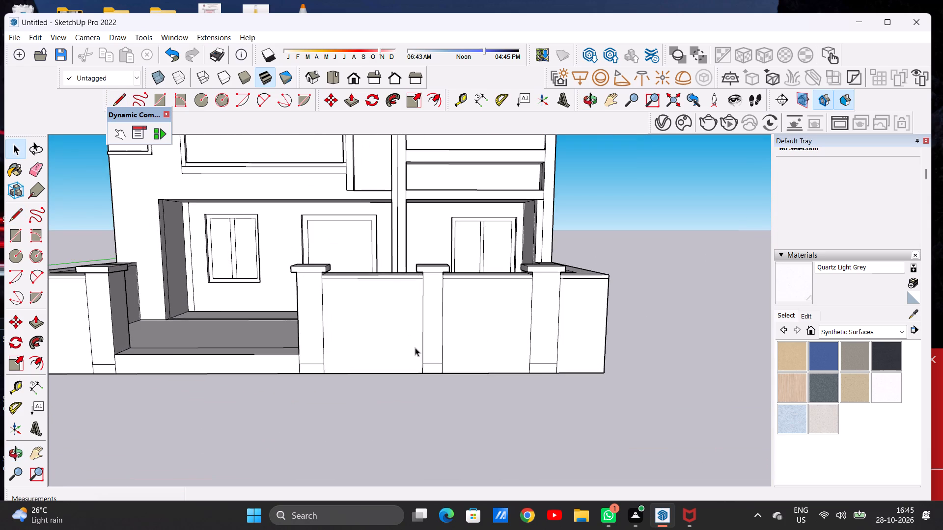
middle_click_drag(414, 350, 414, 343)
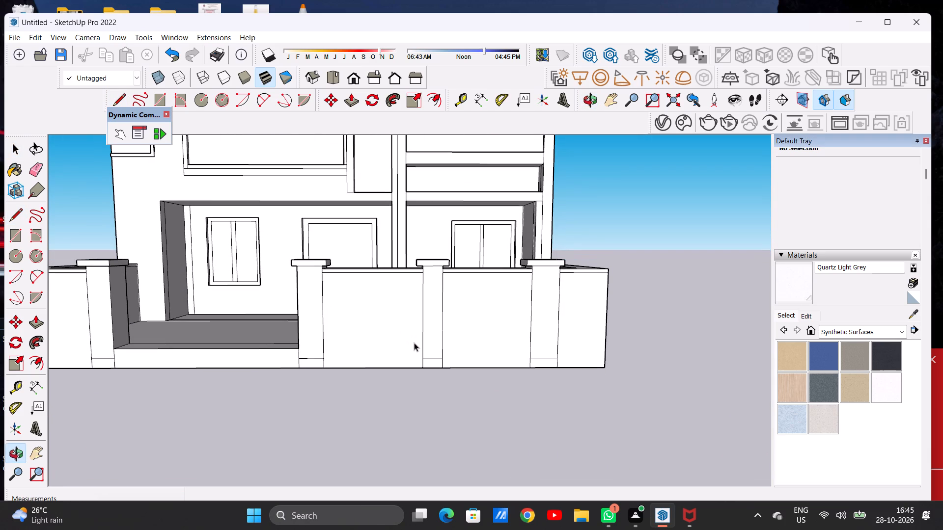
middle_click_drag(390, 330, 375, 356)
scroll(372, 336, "up", 4)
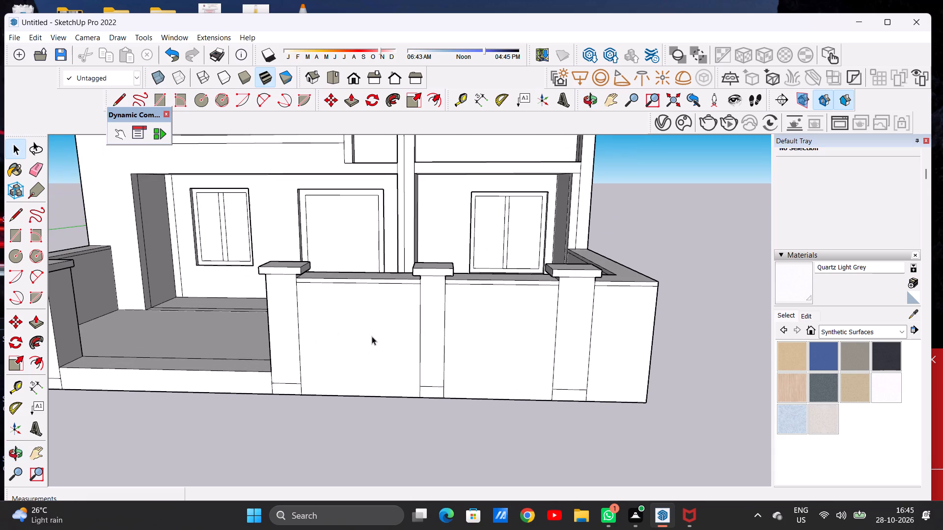
key("p")
scroll(372, 336, "up", 5)
left_click(359, 352)
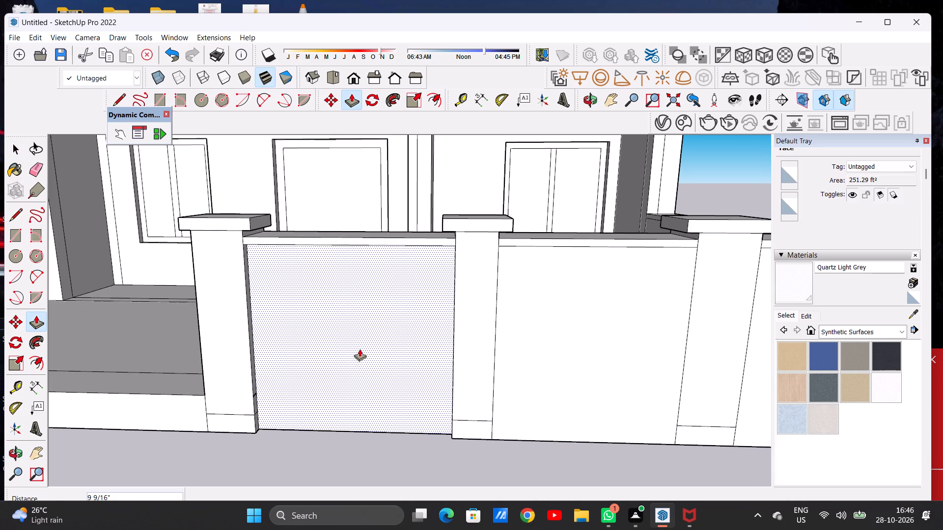
left_click(360, 346)
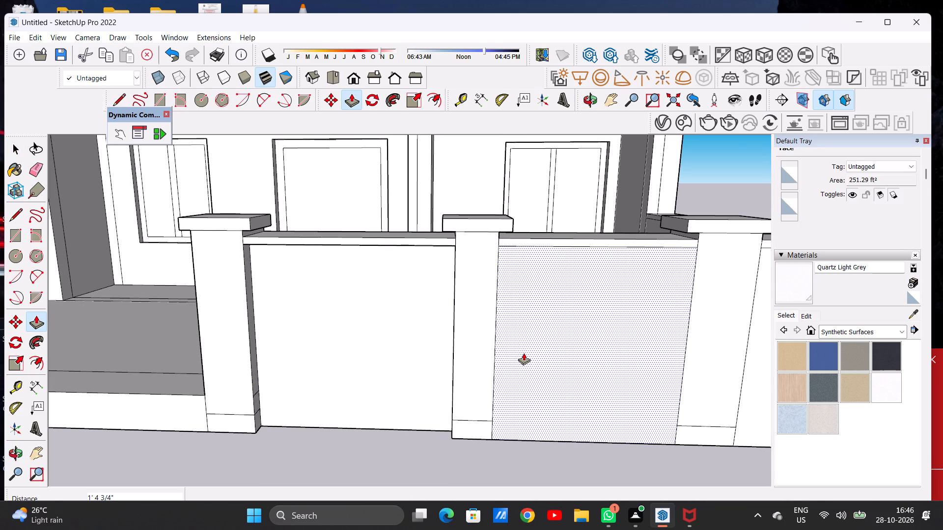
left_click(524, 356)
left_click(434, 342)
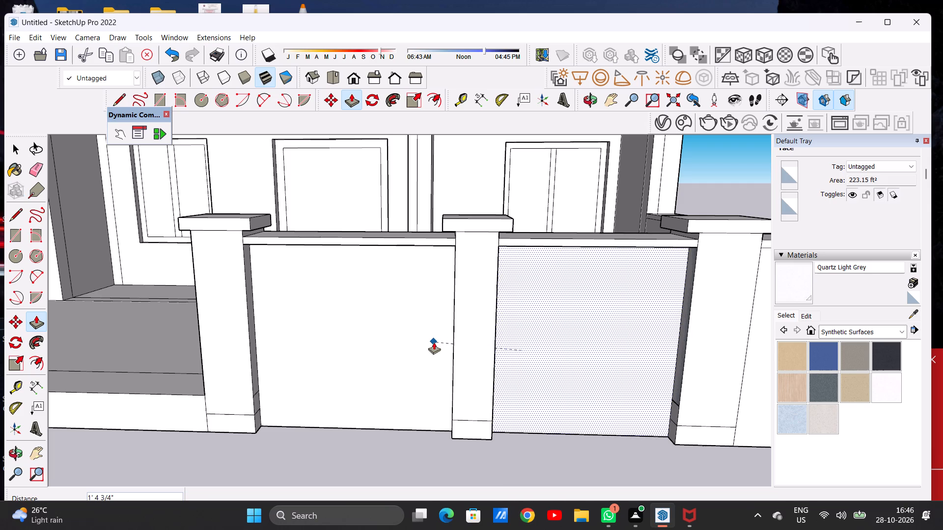
key("space")
Draw two horizontal lines, upper and lower, across the recessed panel between the second gate pillar and the middle pillar.
scroll(434, 342, "down", 9)
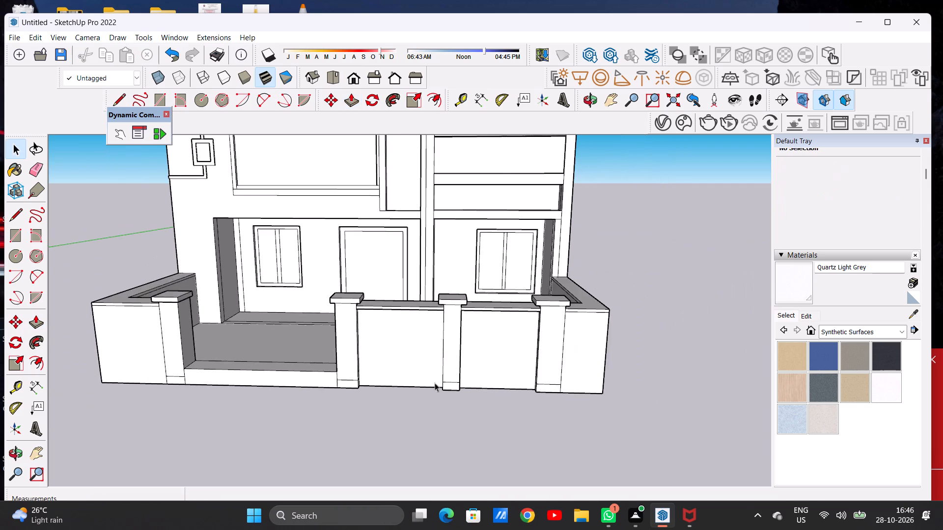
middle_click_drag(428, 395, 417, 354)
scroll(422, 314, "up", 8)
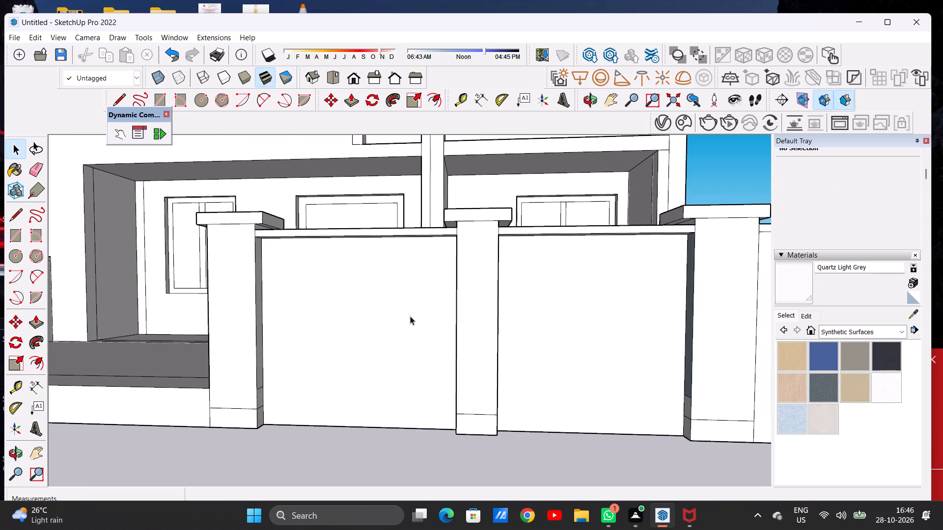
scroll(400, 336, "down", 4)
middle_click_drag(389, 332, 397, 324)
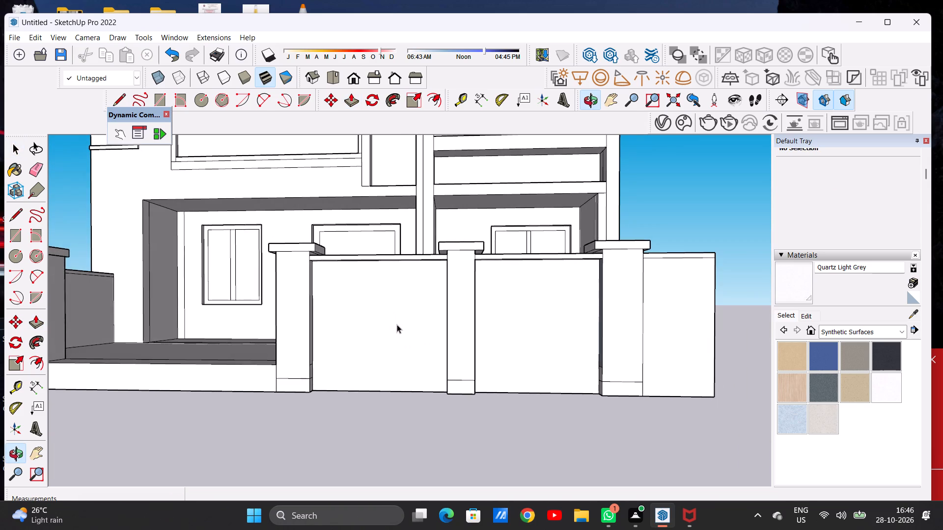
middle_click_drag(399, 326, 401, 340)
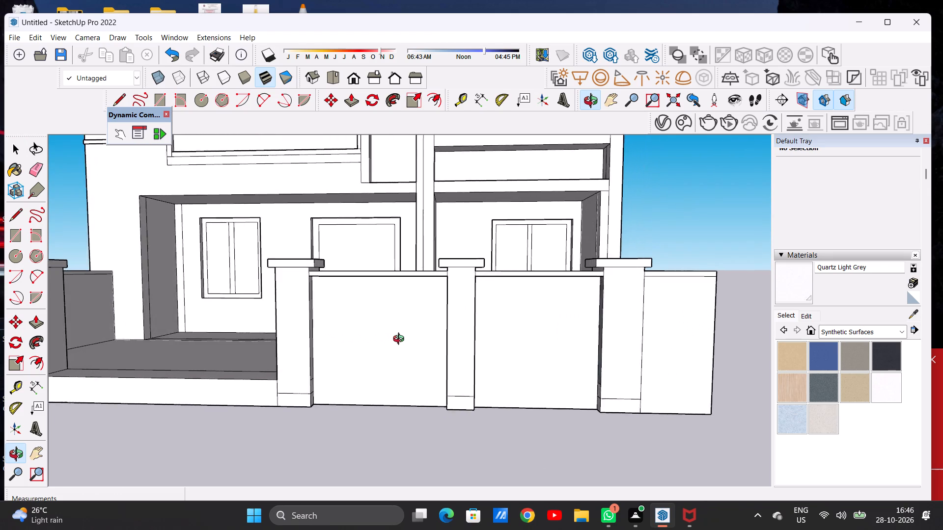
middle_click_drag(401, 340, 415, 331)
scroll(453, 325, "up", 4)
key("l")
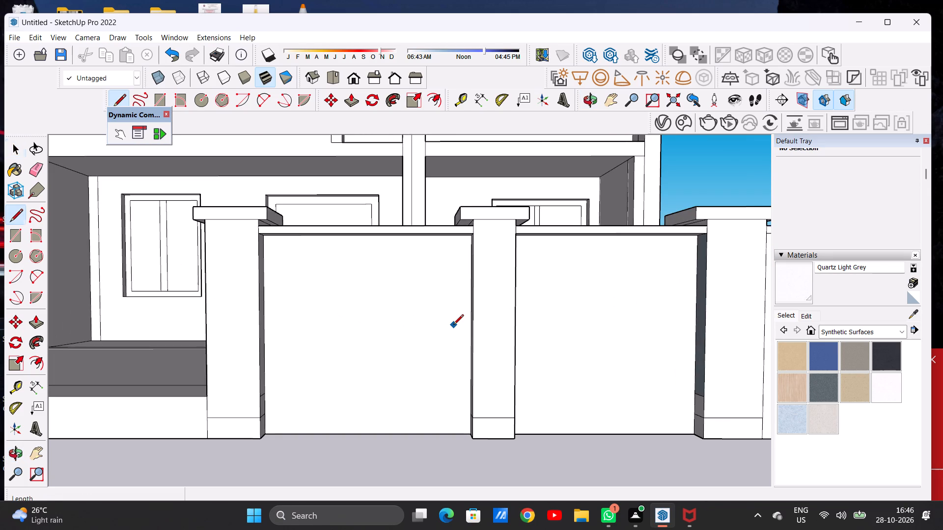
scroll(443, 323, "down", 1)
scroll(432, 324, "up", 1)
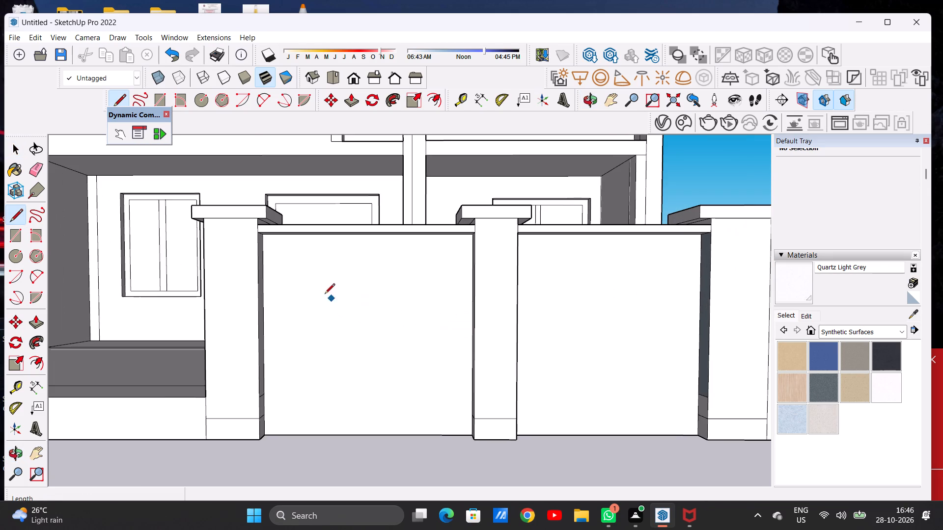
left_click(265, 272)
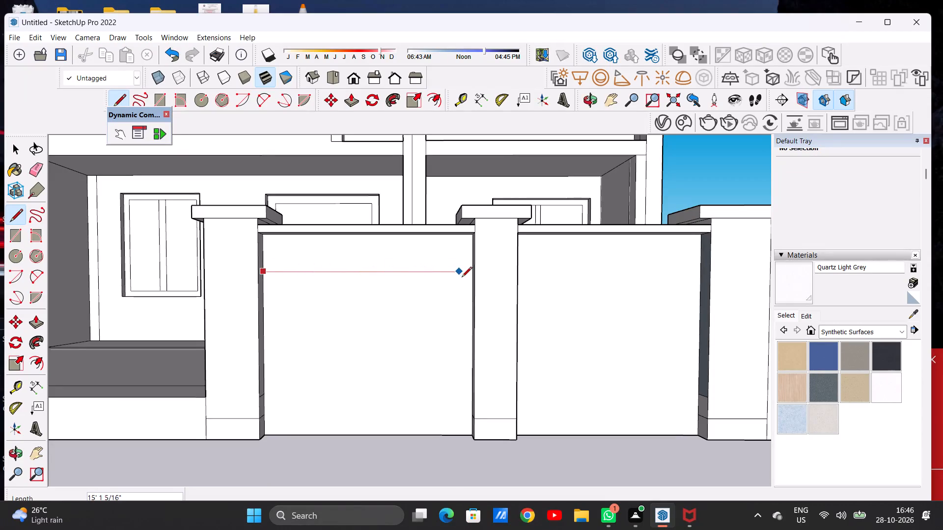
left_click(471, 273)
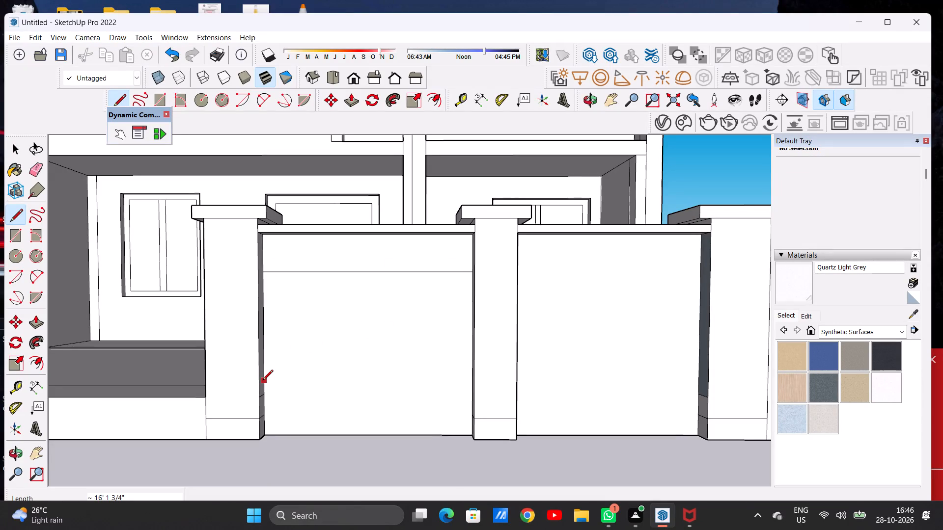
left_click(267, 376)
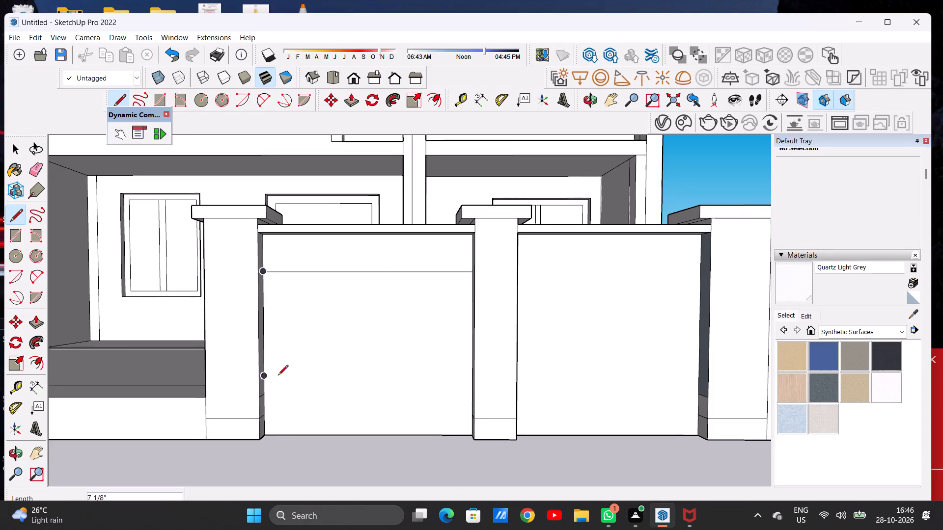
left_click(469, 376)
key("space")
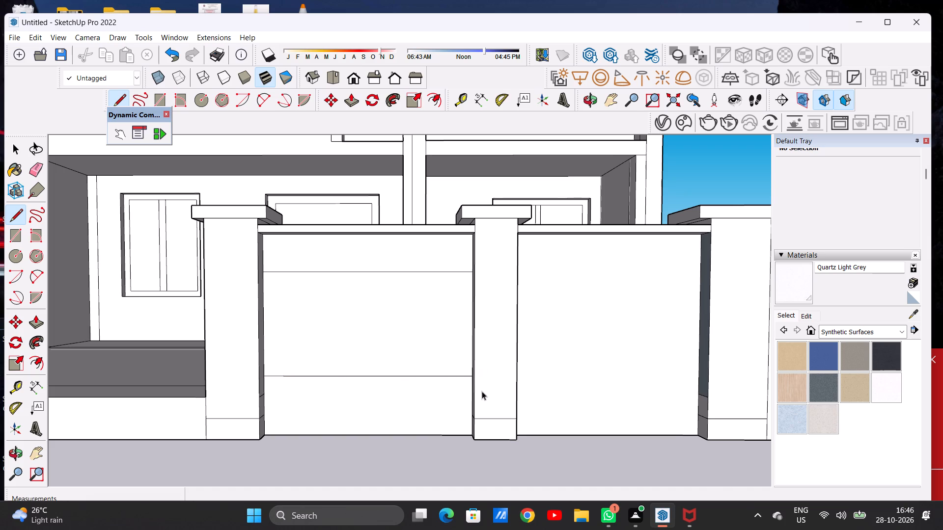
Draw matching upper and lower horizontal lines, 14' 4 1/16" long, across the recessed panel between the middle and last pillars.
scroll(353, 381, "down", 15)
scroll(395, 357, "up", 10)
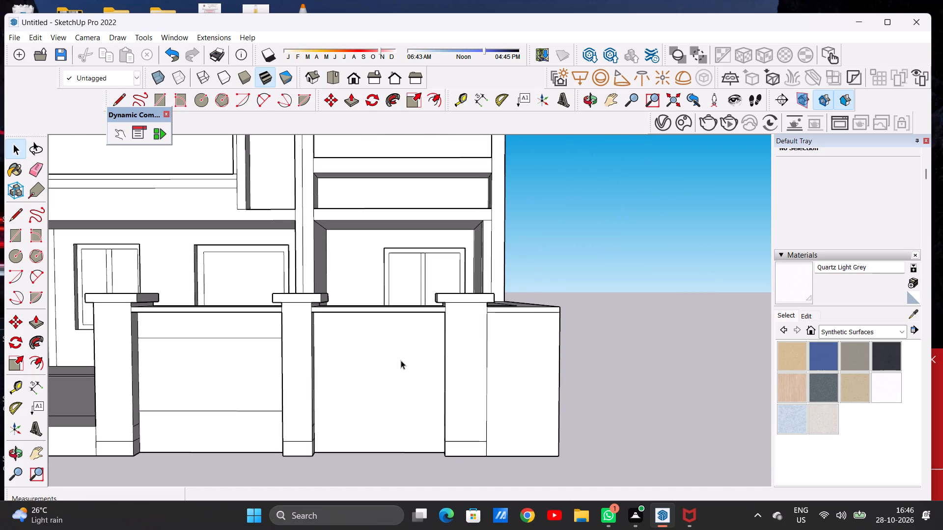
key("l")
scroll(401, 360, "up", 5)
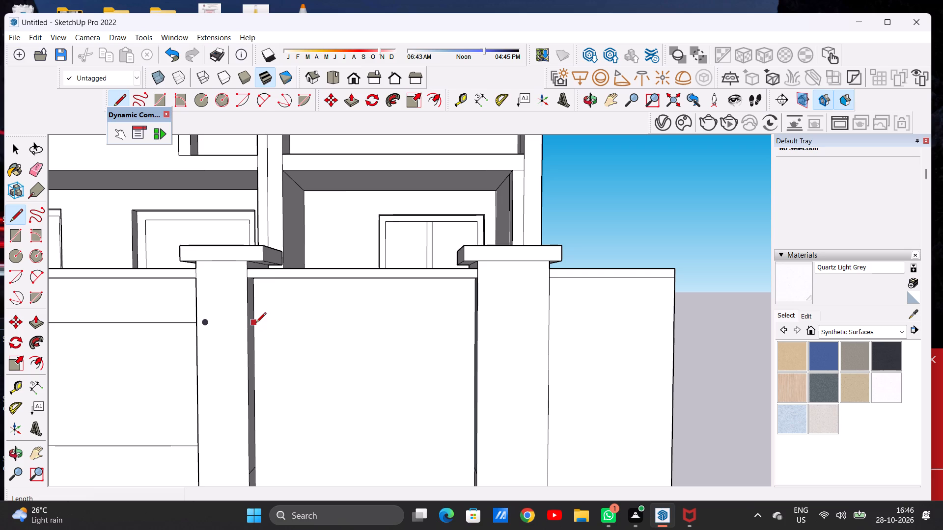
left_click(256, 323)
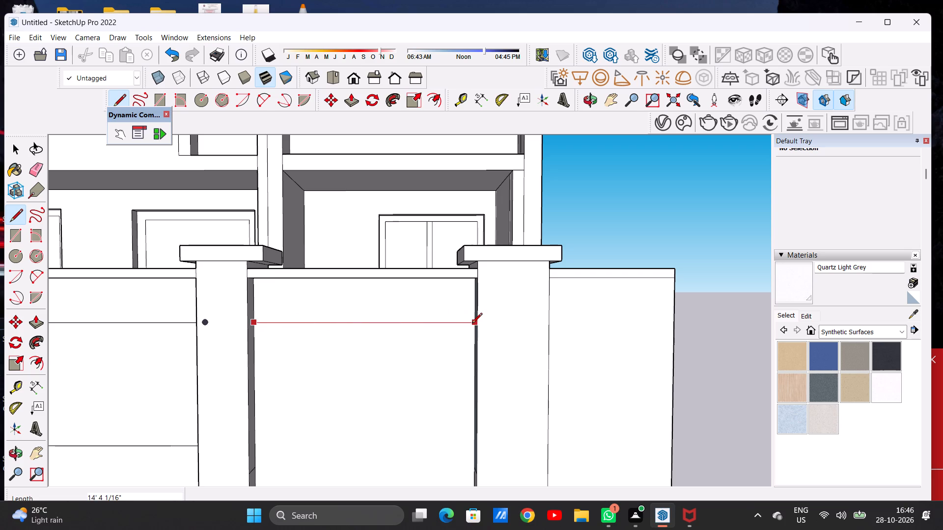
left_click(472, 324)
scroll(393, 319, "down", 5)
scroll(353, 307, "down", 3)
scroll(314, 385, "up", 7)
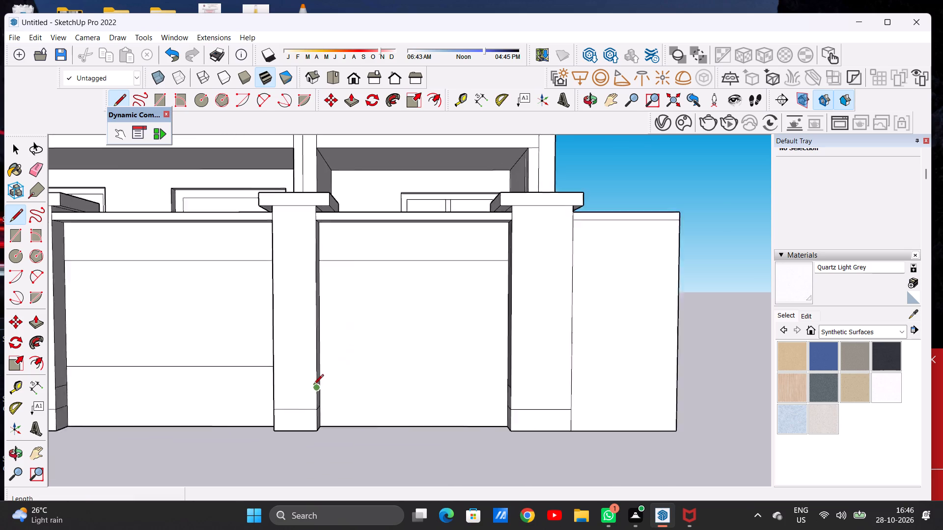
scroll(321, 364, "up", 7)
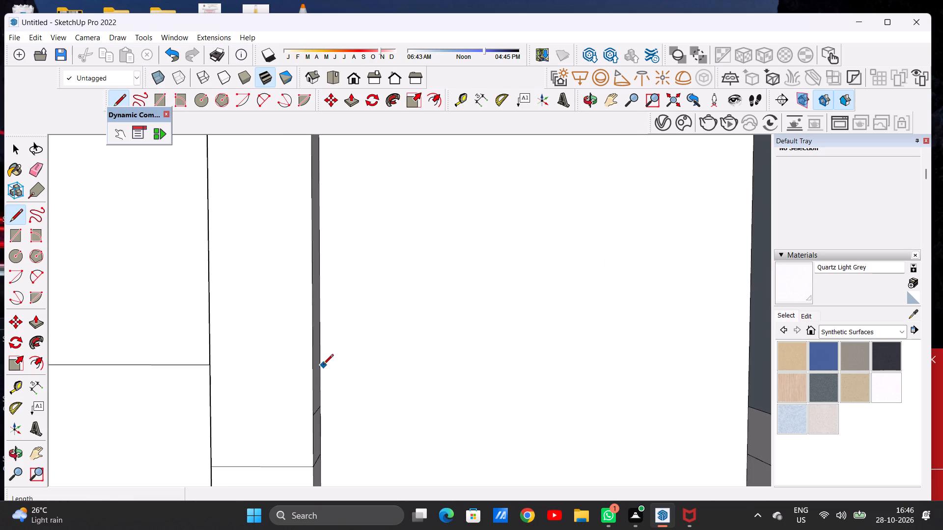
left_click(323, 365)
scroll(376, 363, "down", 5)
scroll(525, 363, "up", 5)
scroll(526, 365, "down", 1)
scroll(528, 366, "up", 1)
left_click(666, 364)
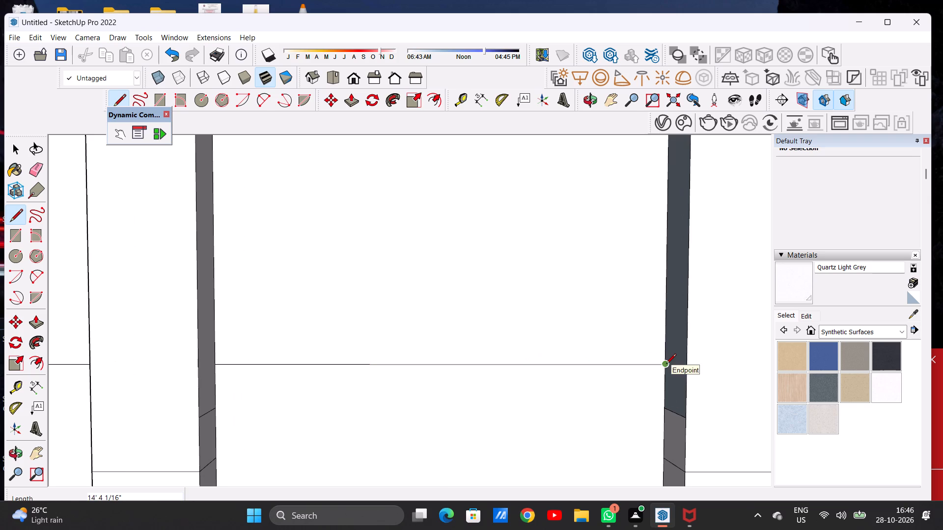
key("space")
Erase the extra upper edge near the base on the side faces of the middle pillar and the second gate pillar.
scroll(229, 365, "down", 10)
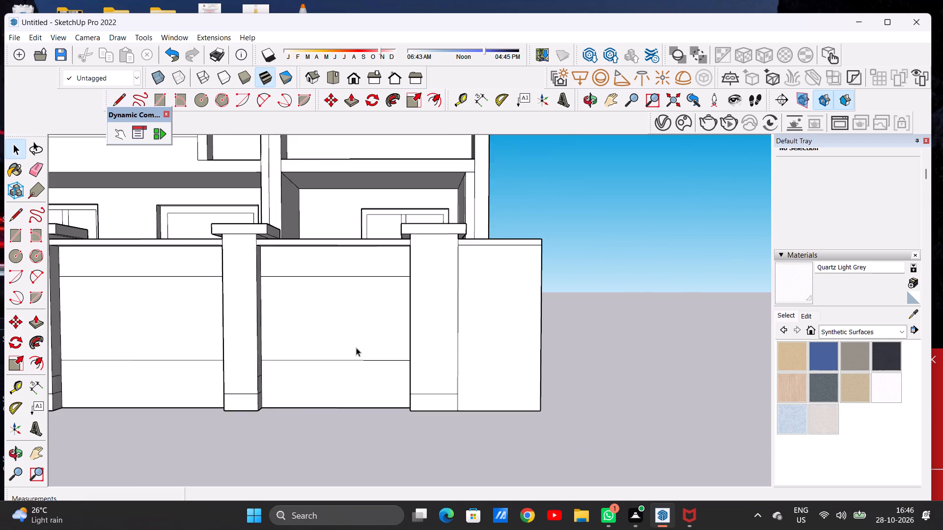
scroll(356, 347, "down", 13)
scroll(320, 354, "up", 1)
scroll(320, 354, "down", 1)
scroll(320, 354, "up", 8)
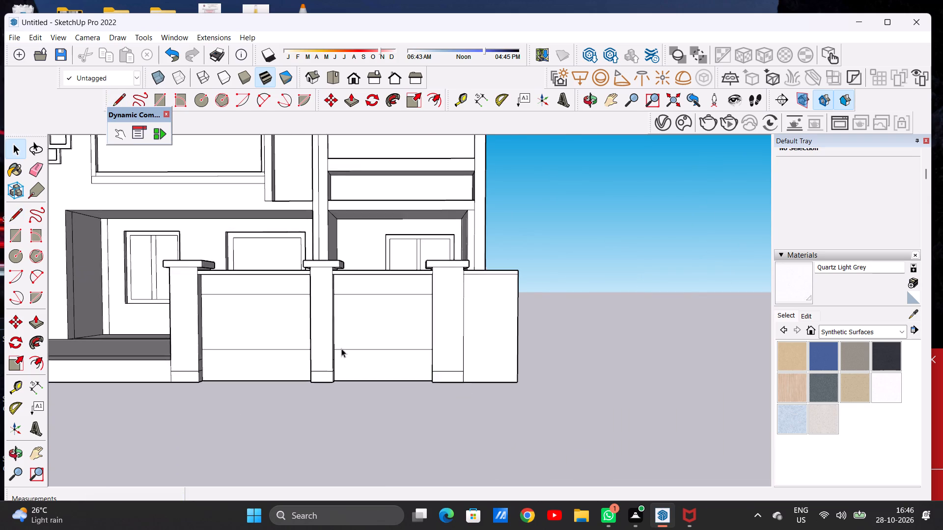
scroll(341, 348, "up", 4)
middle_click_drag(385, 340, 265, 357)
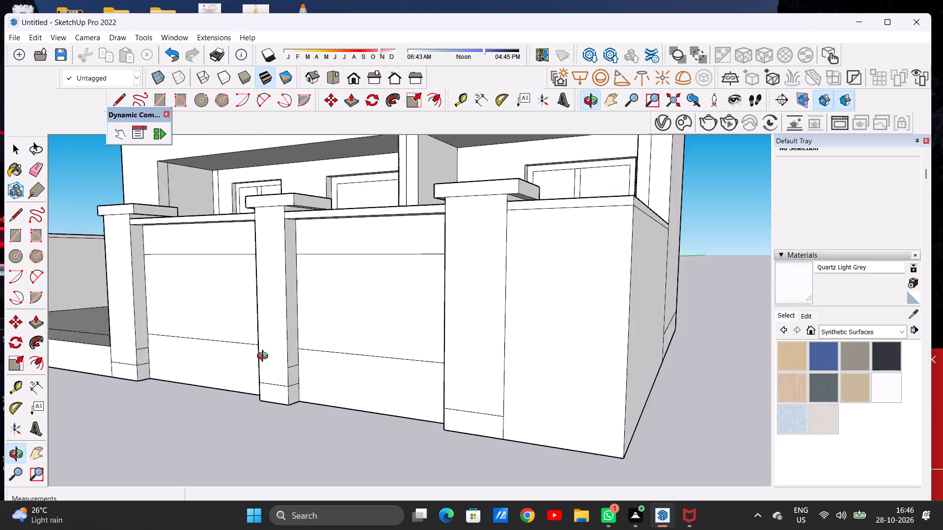
middle_click_drag(265, 357, 257, 359)
scroll(298, 368, "up", 6)
key("e")
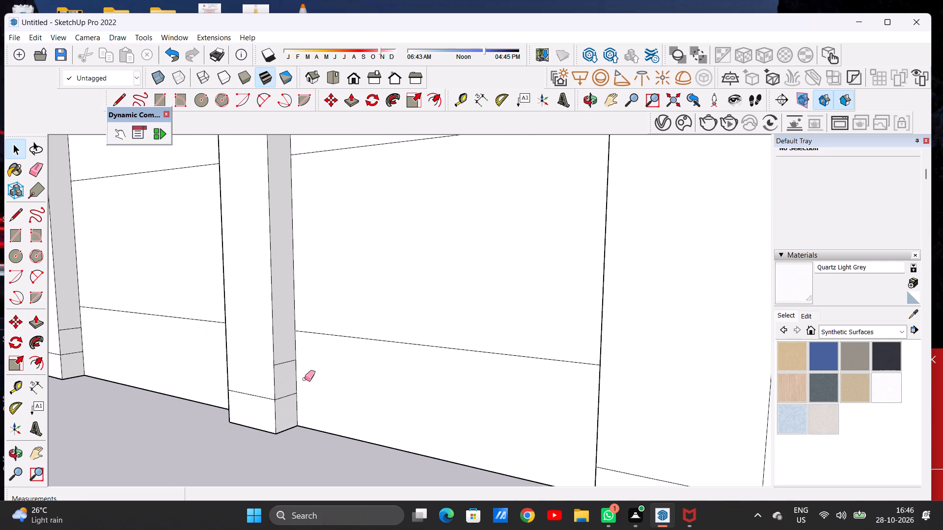
scroll(299, 378, "up", 1)
left_click(284, 360)
scroll(115, 359, "down", 2)
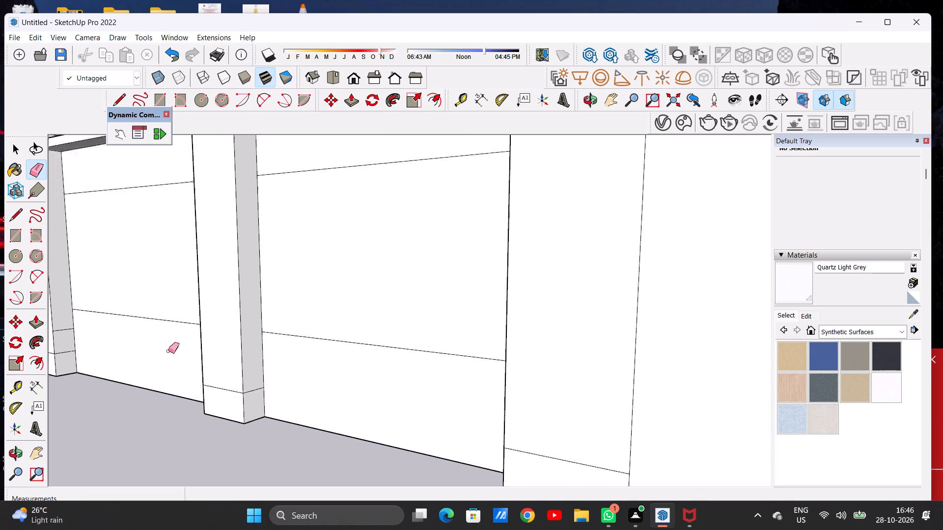
scroll(168, 351, "down", 2)
scroll(75, 341, "up", 6)
left_click_drag(82, 321, 84, 334)
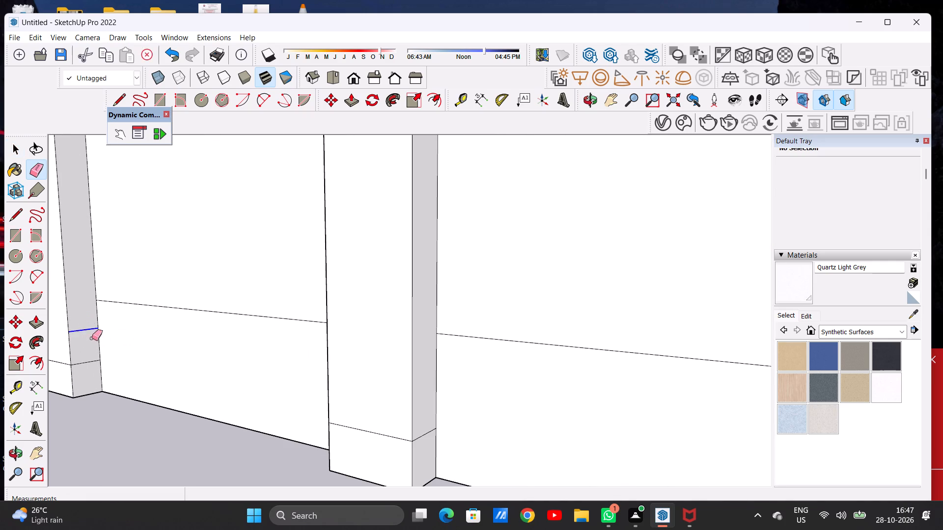
Erase the lower of the two short edges near the base on the last pillar's inner side face.
scroll(150, 340, "down", 6)
scroll(252, 320, "down", 5)
middle_click_drag(242, 350, 463, 346)
scroll(256, 348, "down", 6)
middle_click_drag(283, 349, 0, 350)
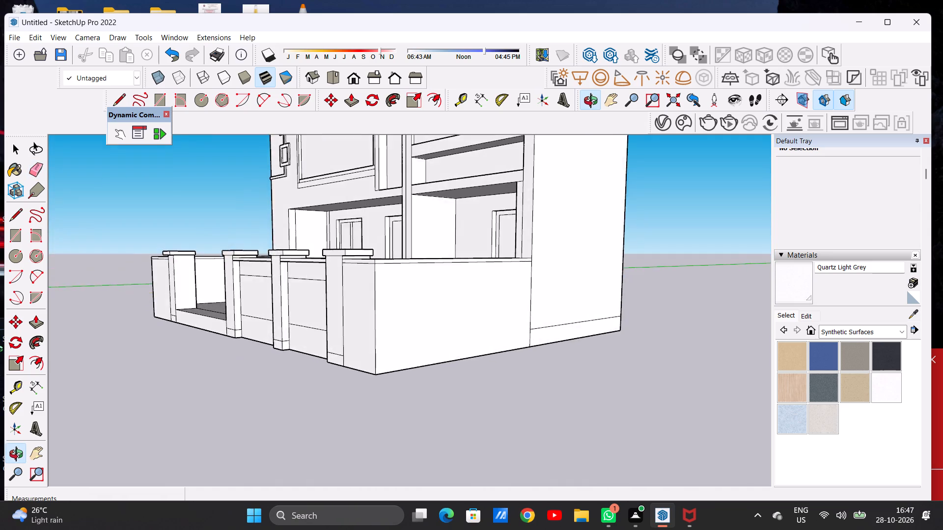
middle_click_drag(0, 350, 207, 353)
scroll(207, 353, "down", 6)
middle_click_drag(205, 364, 354, 363)
scroll(458, 339, "up", 2)
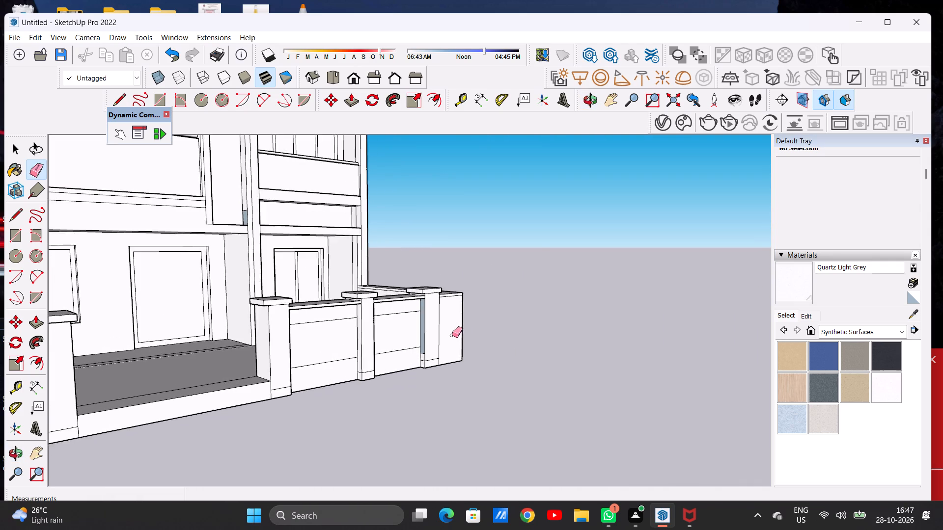
scroll(452, 335, "up", 11)
middle_click_drag(383, 376, 359, 355)
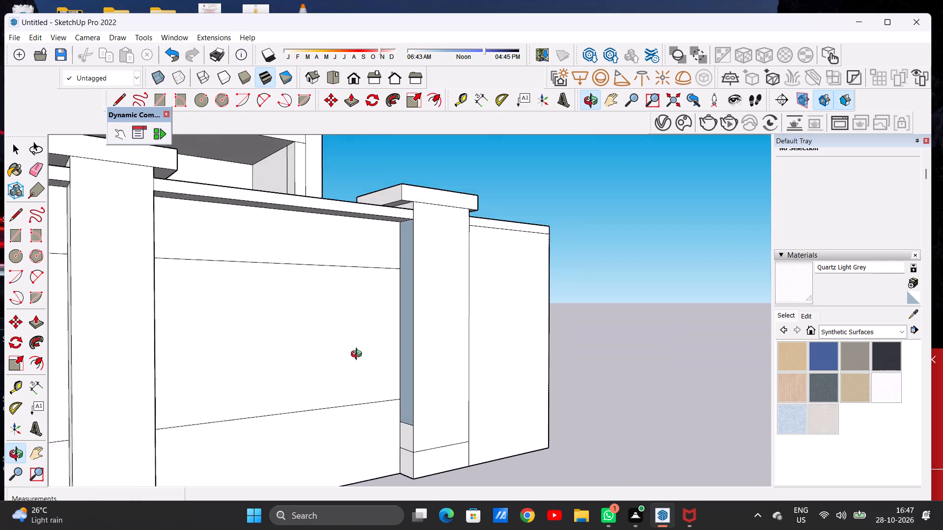
middle_click_drag(359, 355, 359, 362)
scroll(404, 434, "up", 6)
left_click_drag(415, 444, 415, 459)
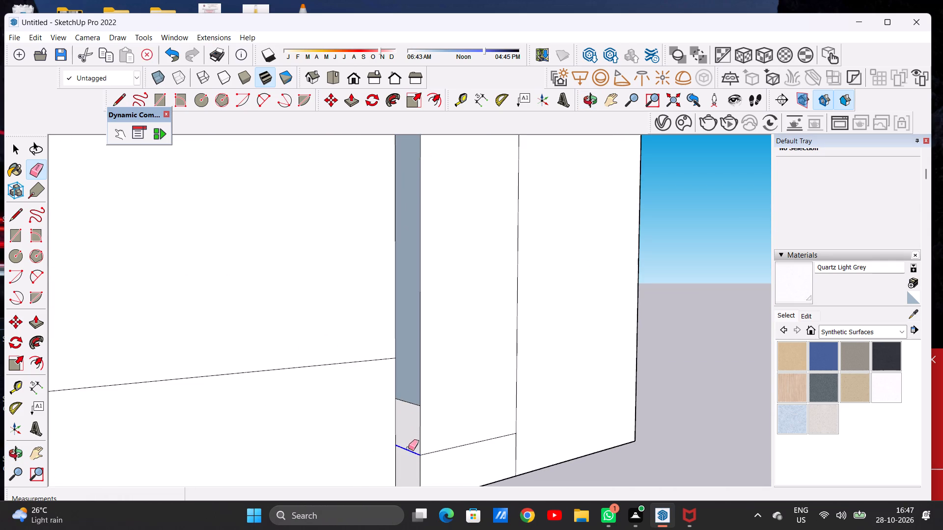
Undo the last edge erasure near the base of the last pillar's inner side face.
key("space")
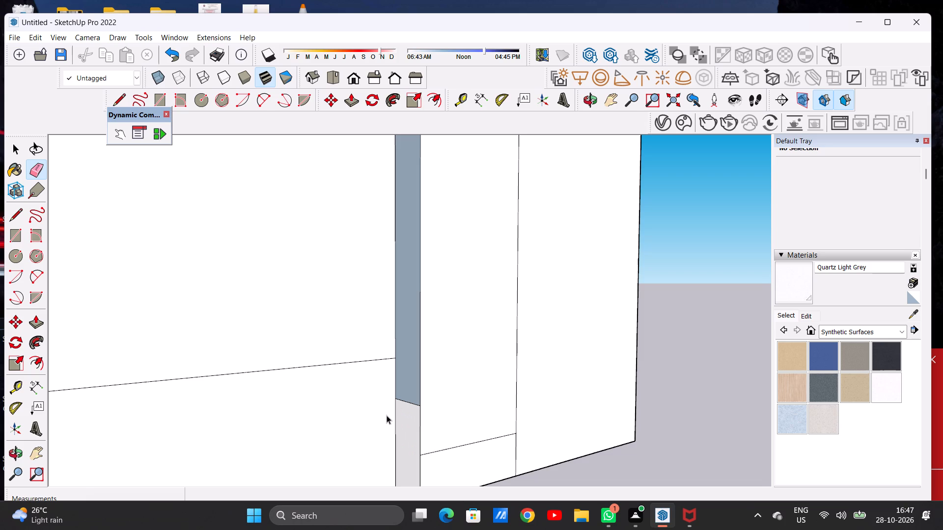
scroll(332, 396, "down", 20)
scroll(332, 396, "down", 7)
middle_click_drag(414, 411, 394, 411)
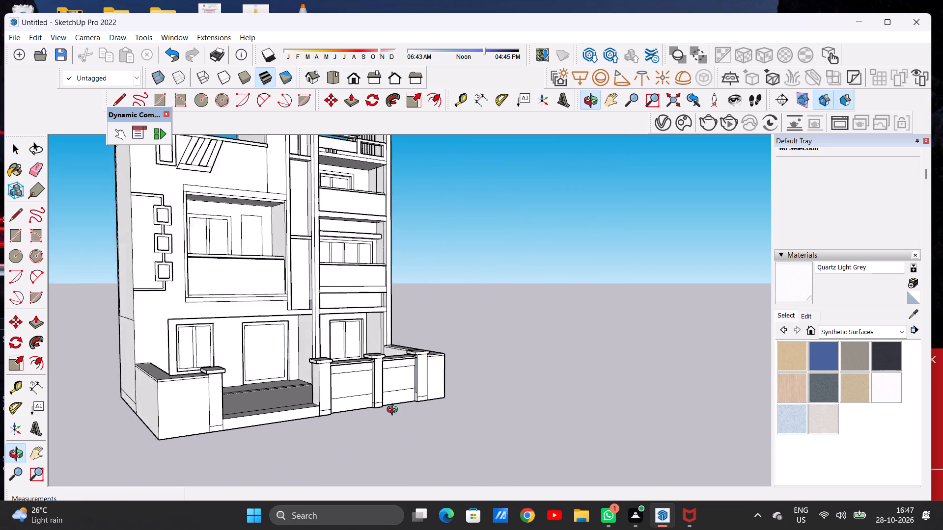
middle_click_drag(394, 411, 262, 416)
scroll(348, 397, "up", 5)
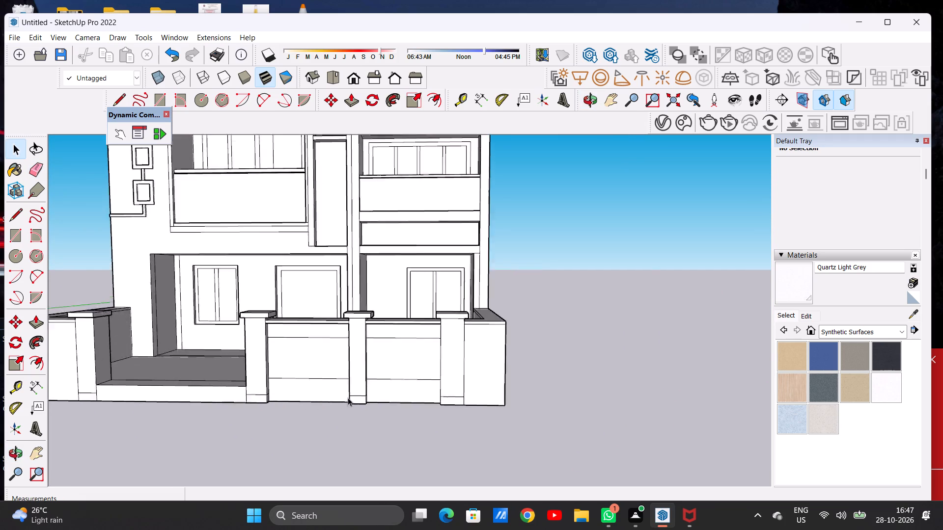
scroll(348, 397, "up", 9)
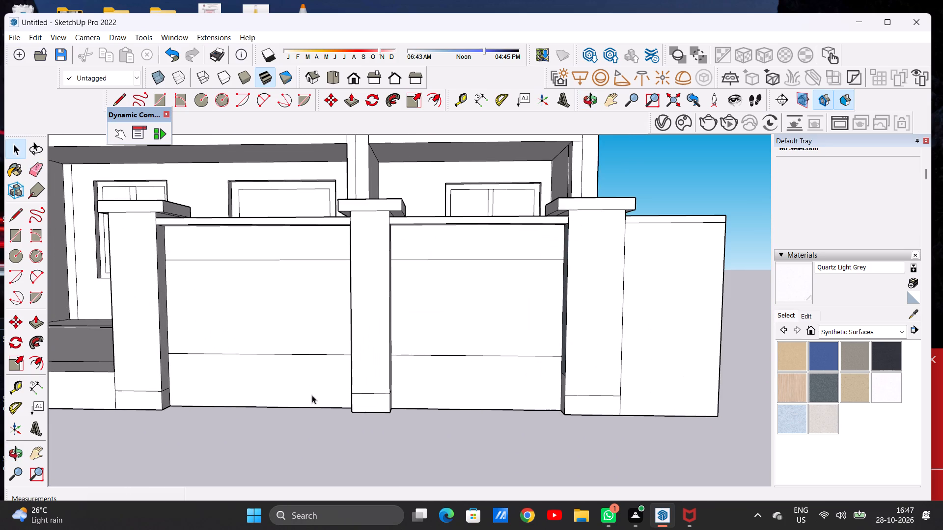
middle_click_drag(304, 397, 349, 413)
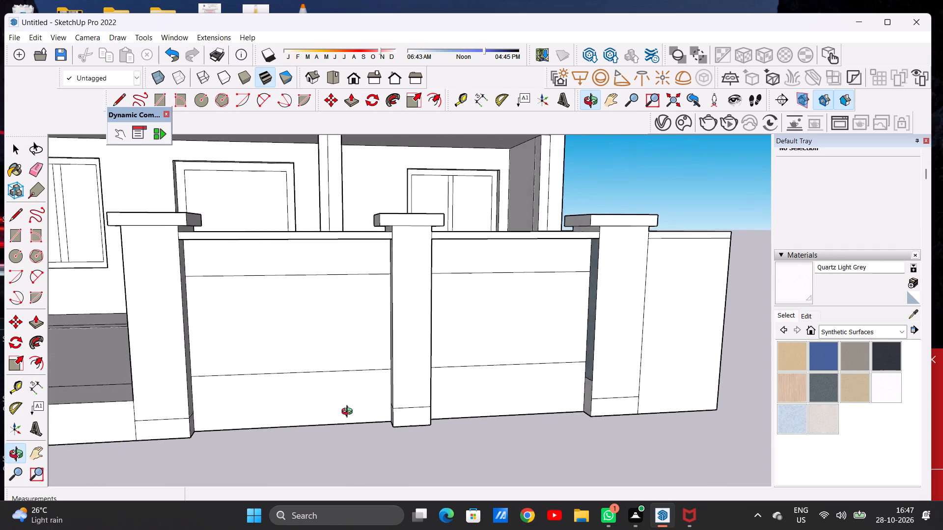
middle_click_drag(349, 413, 386, 397)
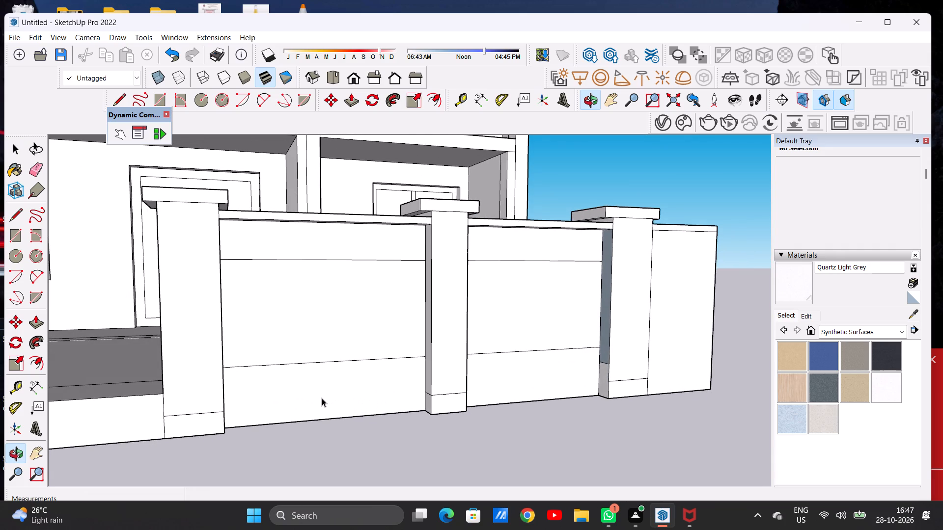
scroll(323, 398, "down", 4)
middle_click_drag(331, 409, 230, 402)
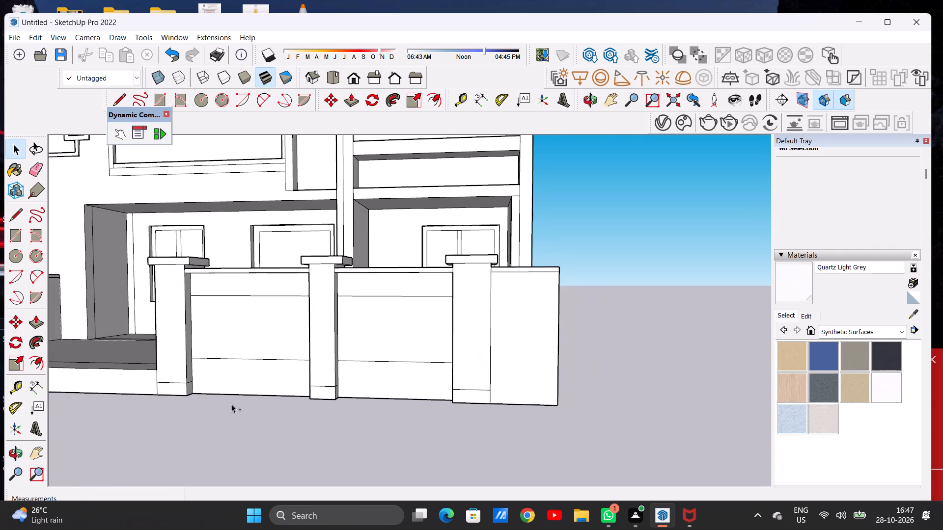
key("ctrl+z")
Examine the boundary wall's pillars and panels, and the whole house elevation, from the front and the sides.
middle_click_drag(231, 404, 169, 405)
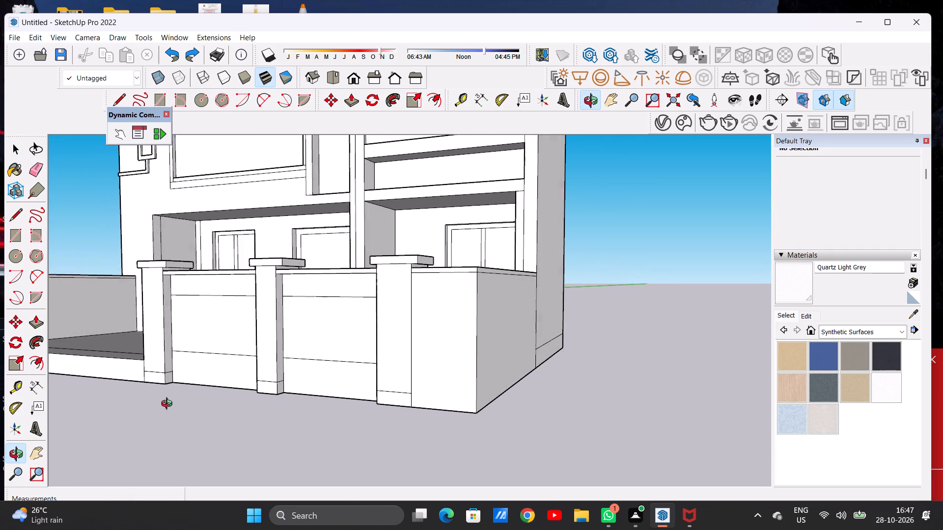
middle_click_drag(169, 405, 199, 406)
middle_click_drag(233, 406, 266, 408)
middle_click_drag(236, 407, 333, 411)
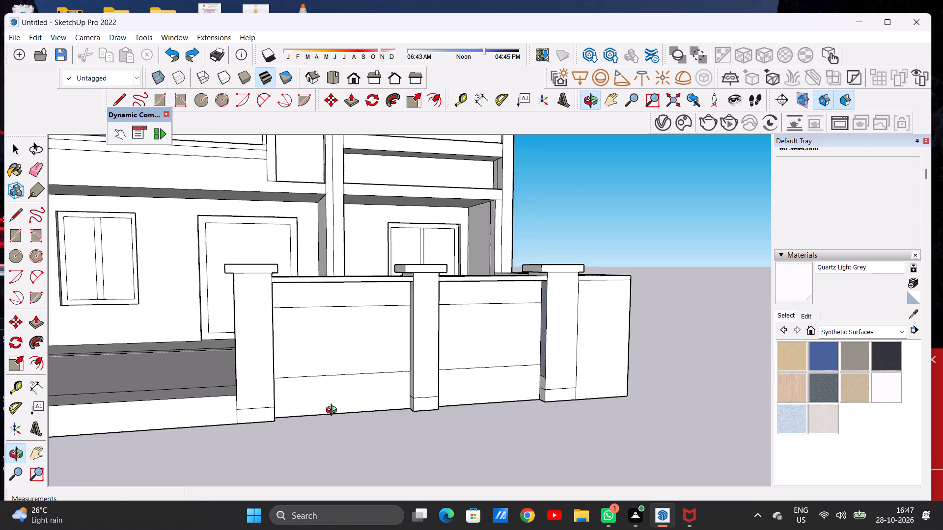
middle_click_drag(333, 411, 273, 405)
scroll(358, 421, "down", 2)
scroll(424, 404, "down", 11)
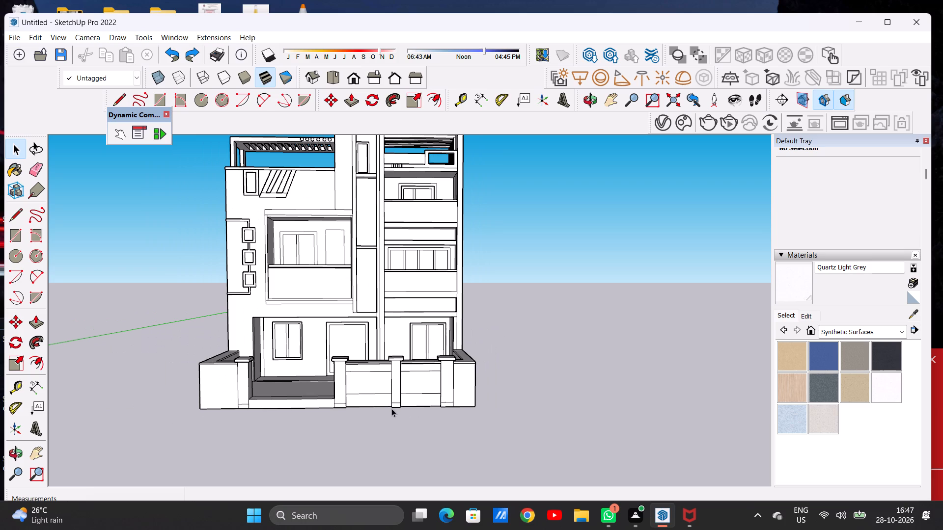
scroll(357, 400, "down", 8)
scroll(369, 365, "up", 6)
middle_click_drag(460, 371, 261, 367)
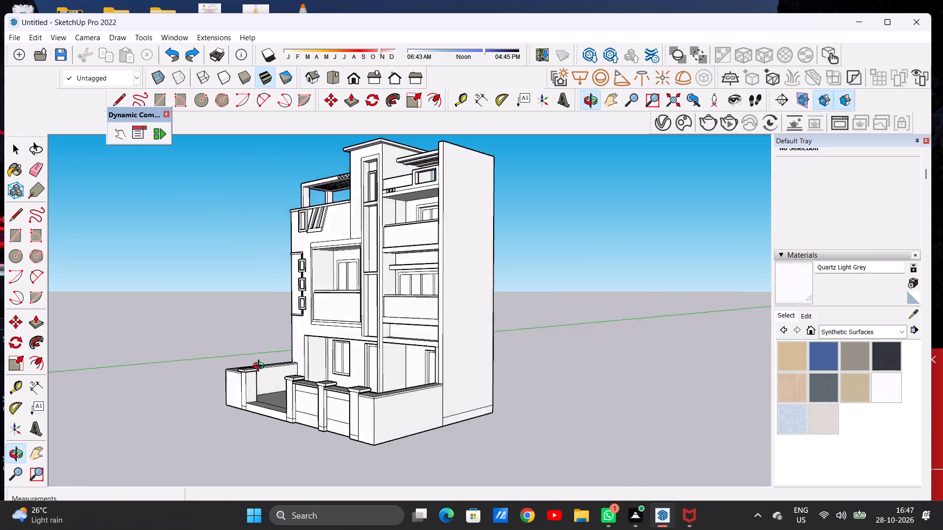
middle_click_drag(261, 367, 444, 364)
scroll(564, 377, "down", 5)
middle_click_drag(536, 392, 533, 390)
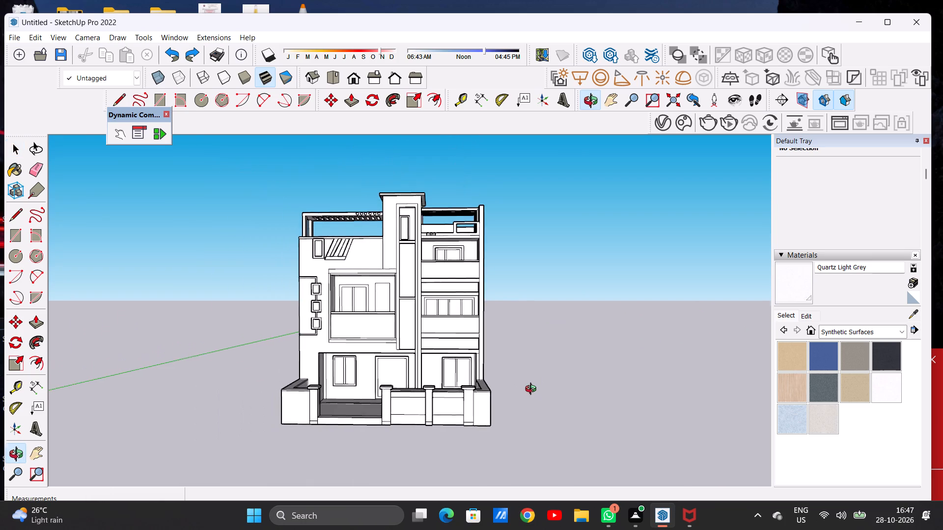
middle_click_drag(533, 390, 524, 383)
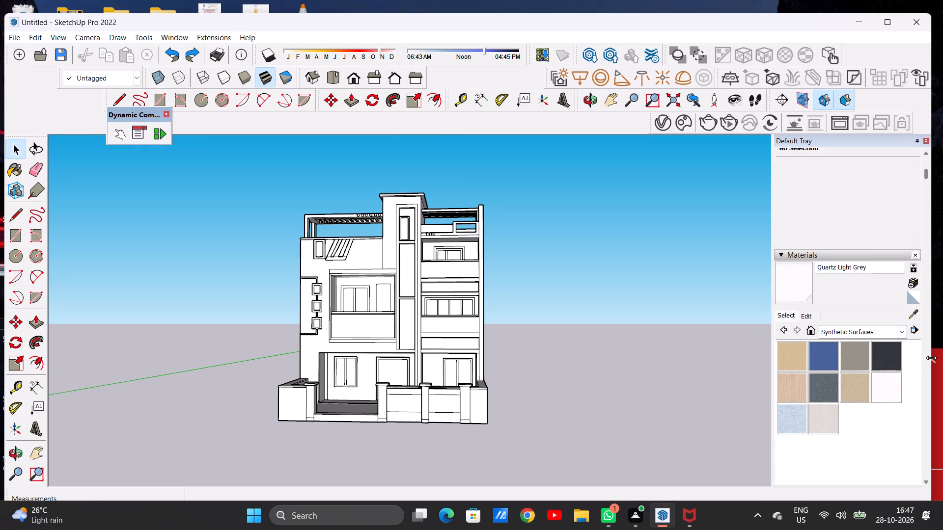